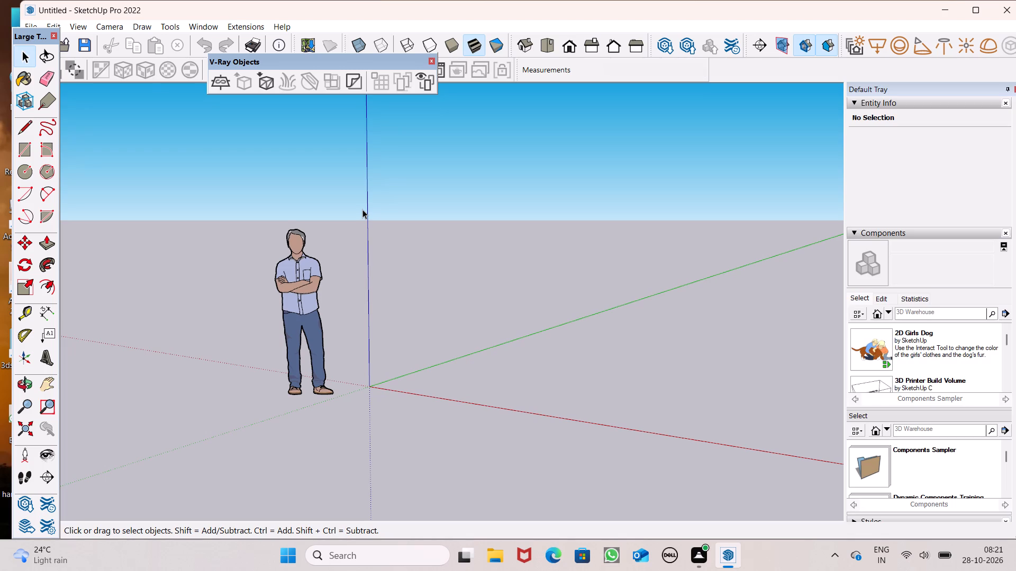
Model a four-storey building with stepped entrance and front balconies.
Switch the empty model to the top view and frame the area around the origin for drawing.
click(546, 48)
scroll(453, 150, down, 4)
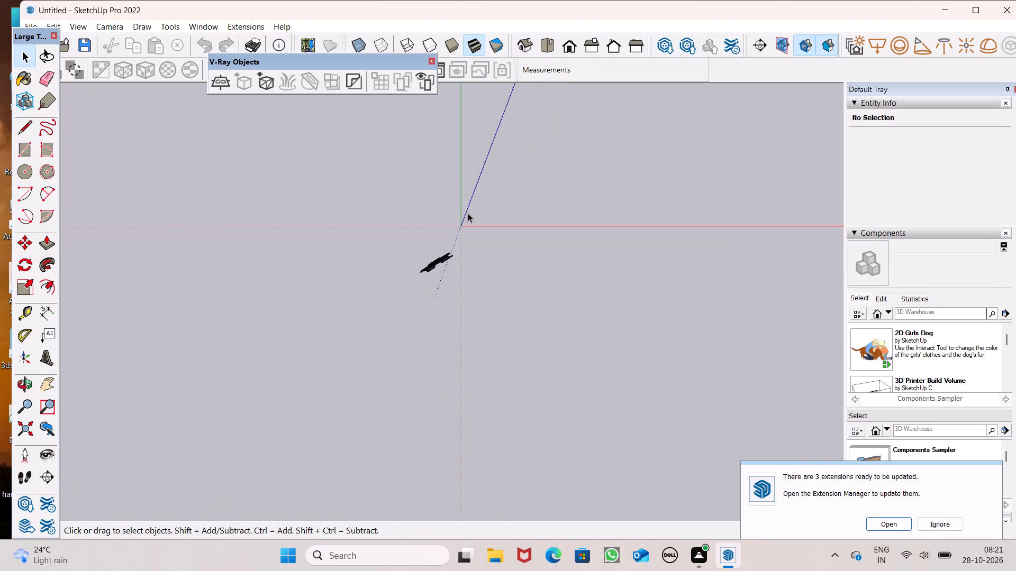
scroll(446, 291, down, 6)
scroll(388, 309, down, 17)
scroll(345, 343, down, 7)
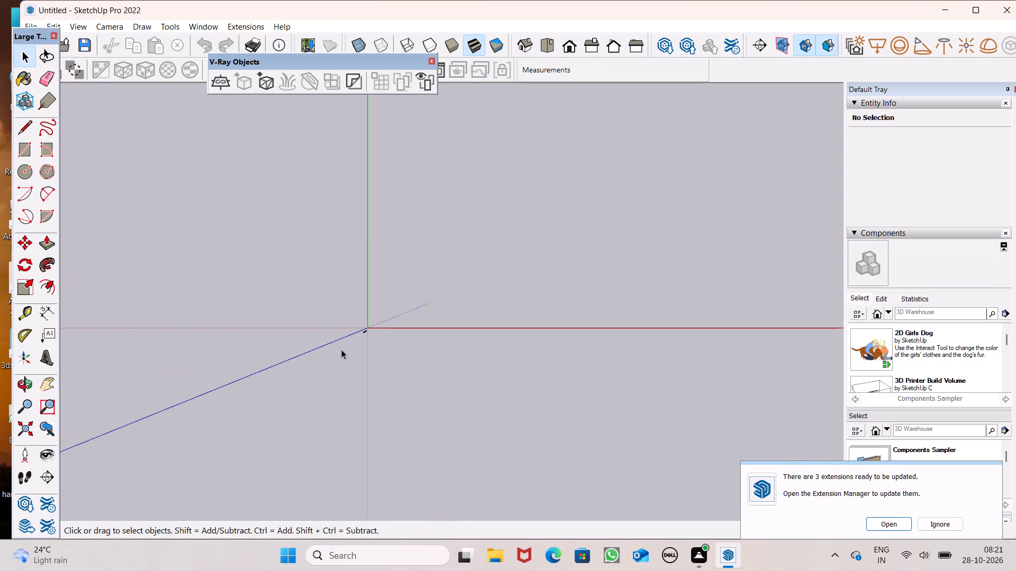
scroll(533, 292, up, 7)
scroll(368, 156, up, 3)
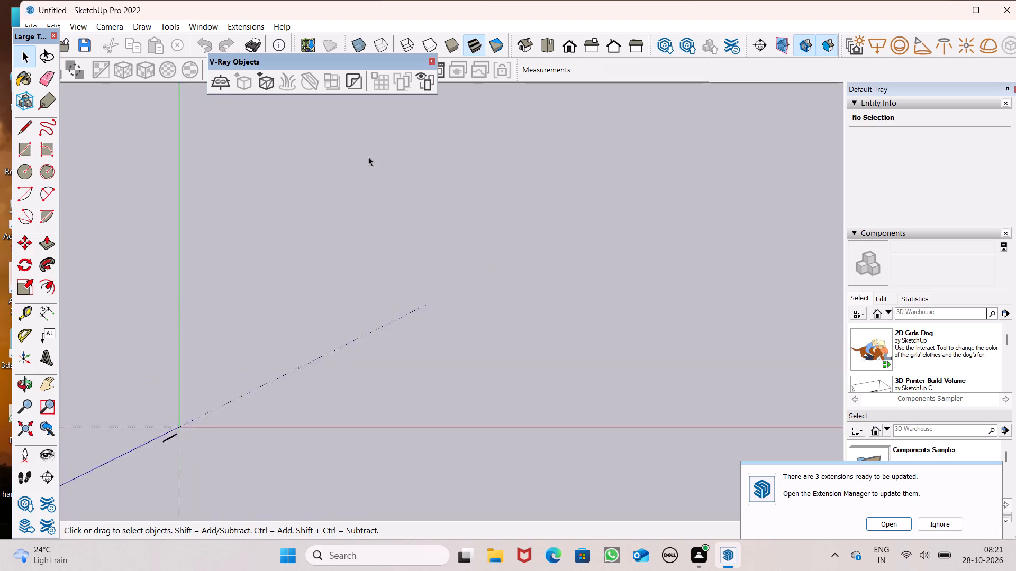
scroll(368, 156, up, 1)
scroll(307, 163, down, 2)
scroll(350, 271, up, 2)
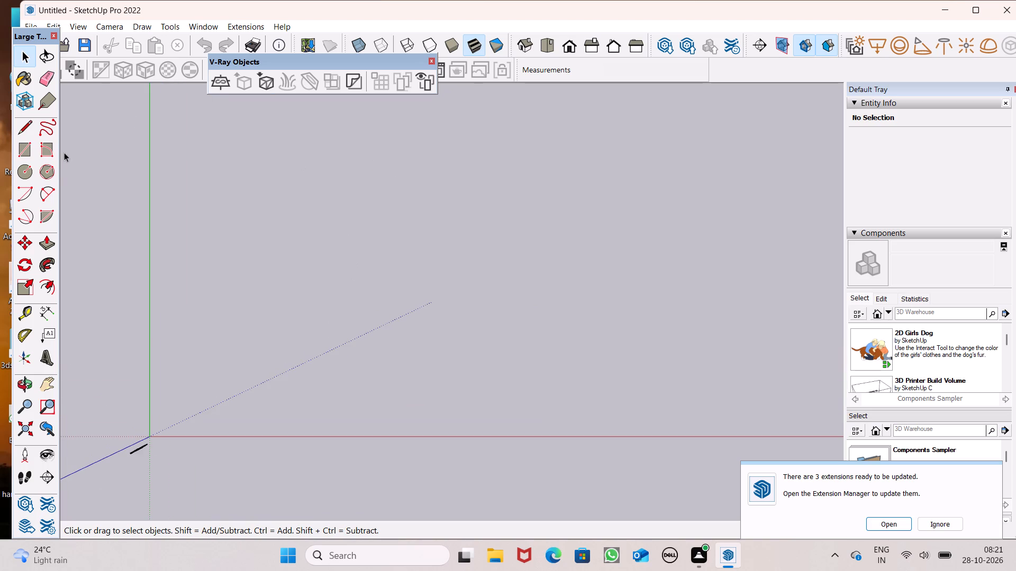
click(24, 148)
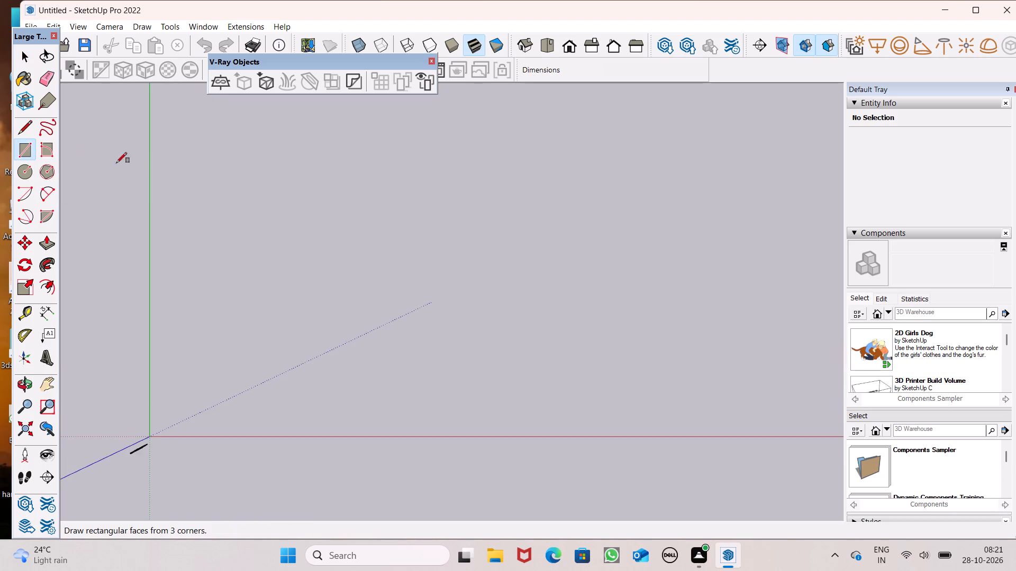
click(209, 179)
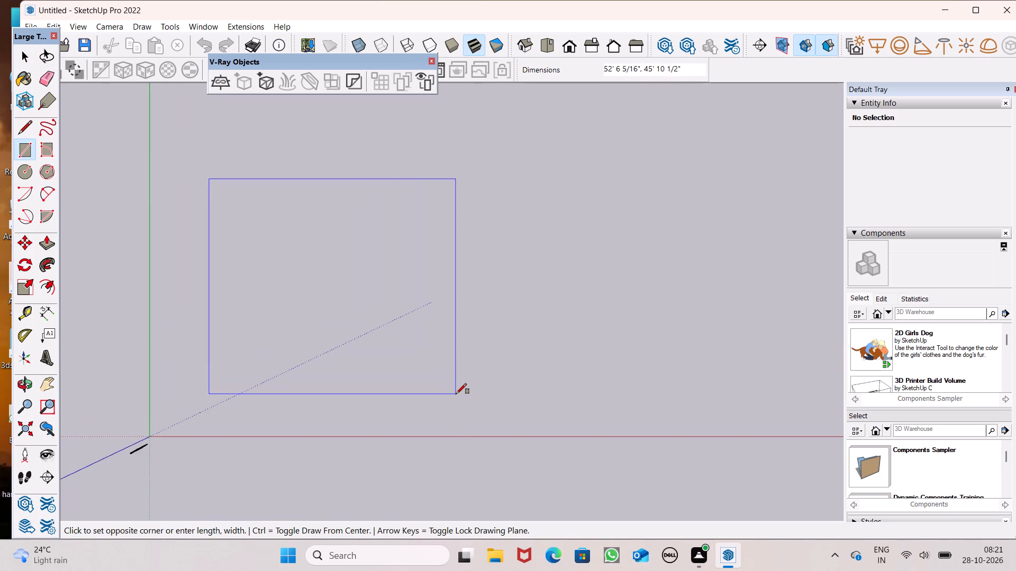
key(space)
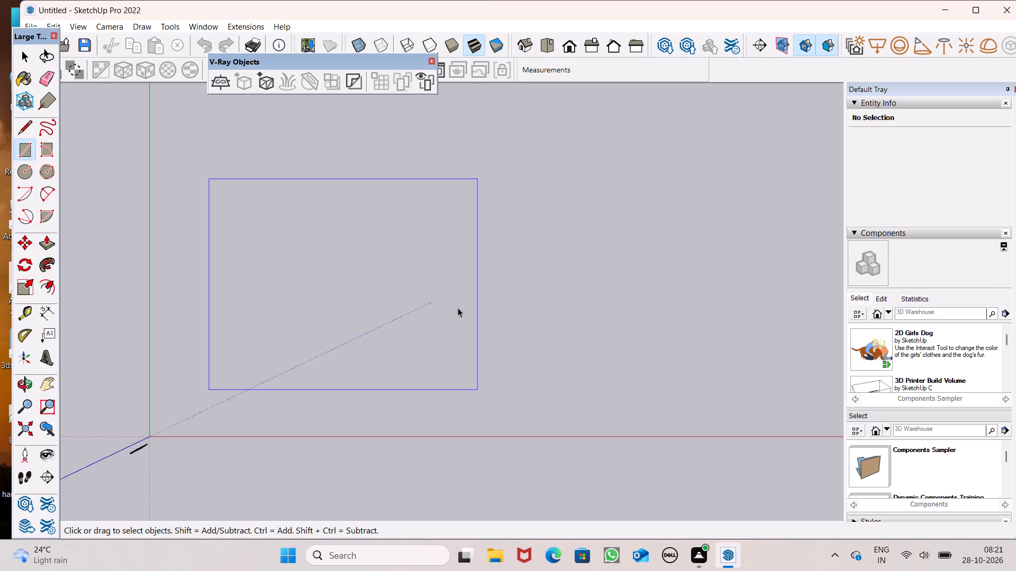
Draw a 50' by 45' rectangle on the ground plane, up and to the positive side of the origin.
scroll(460, 302, down, 1)
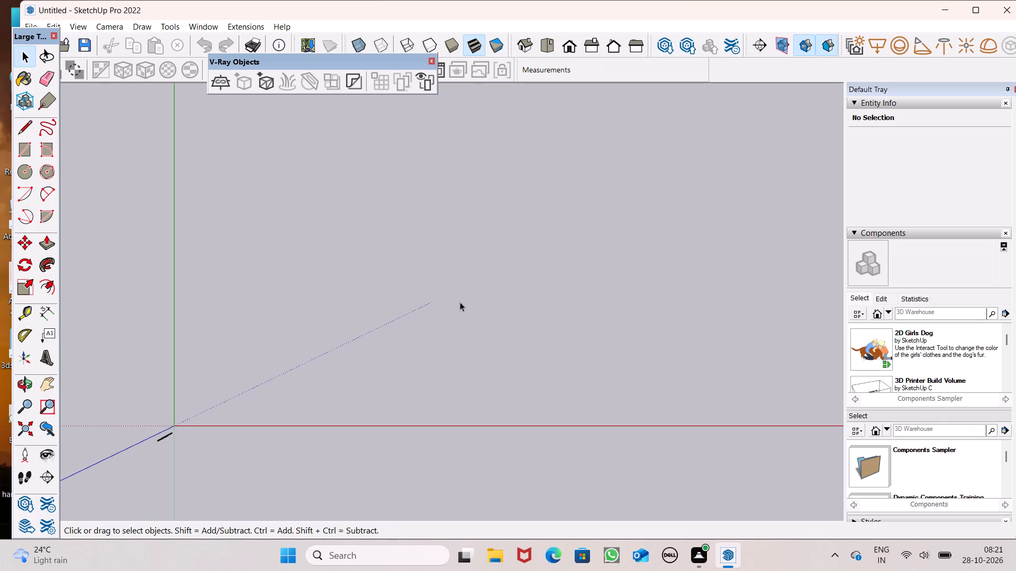
scroll(485, 260, down, 1)
scroll(451, 329, up, 2)
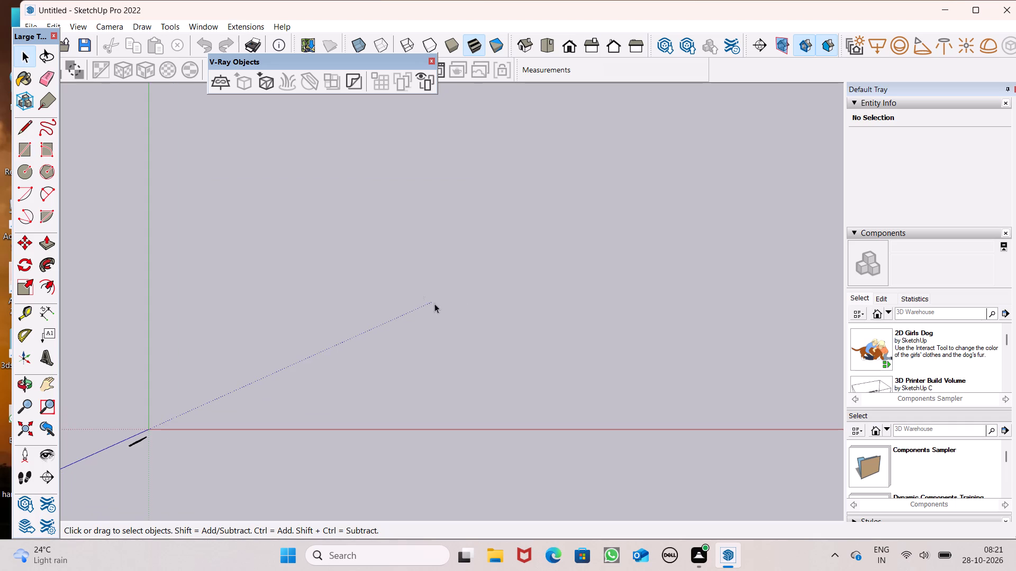
scroll(300, 159, up, 2)
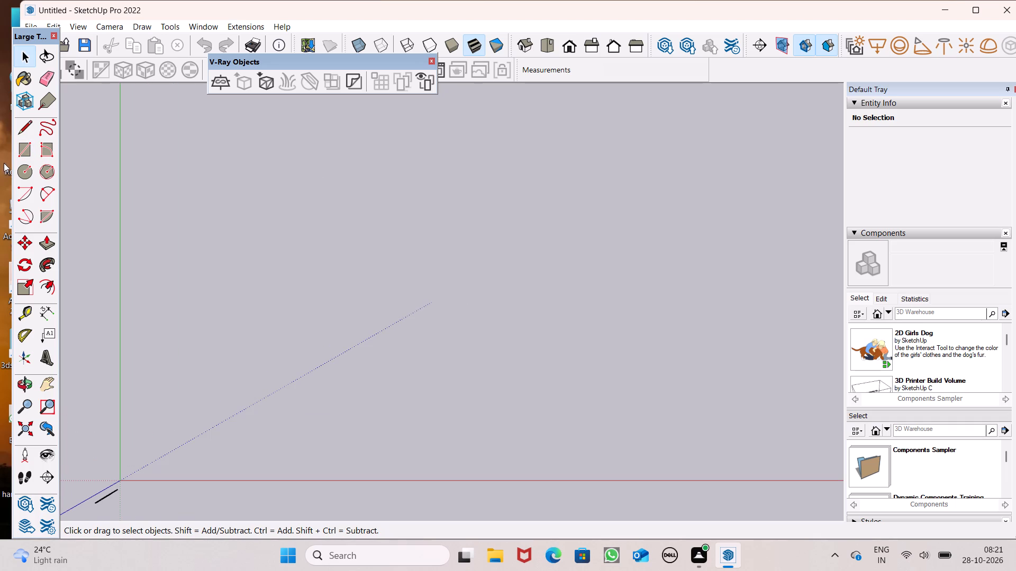
click(21, 150)
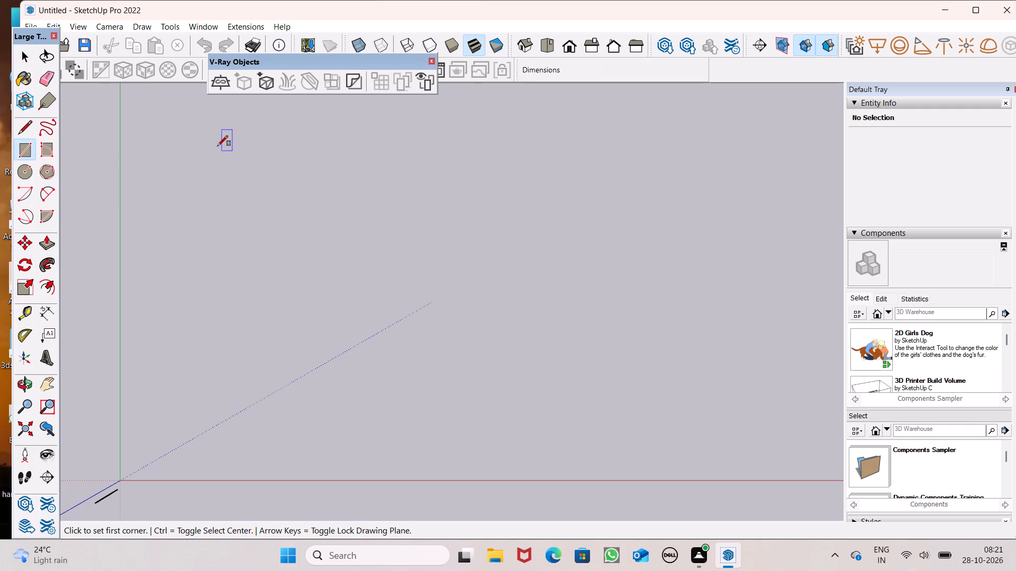
click(207, 139)
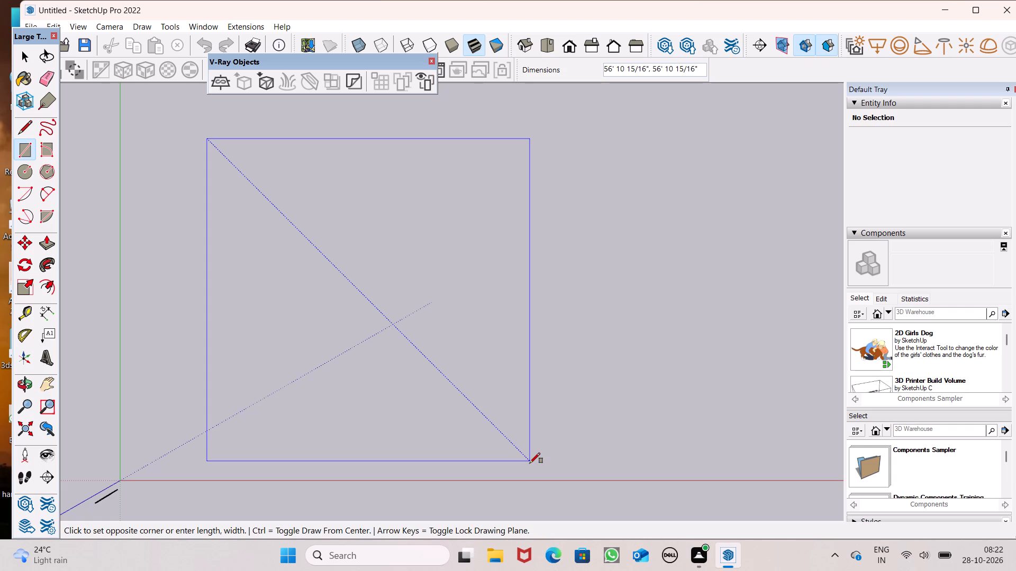
text(50)
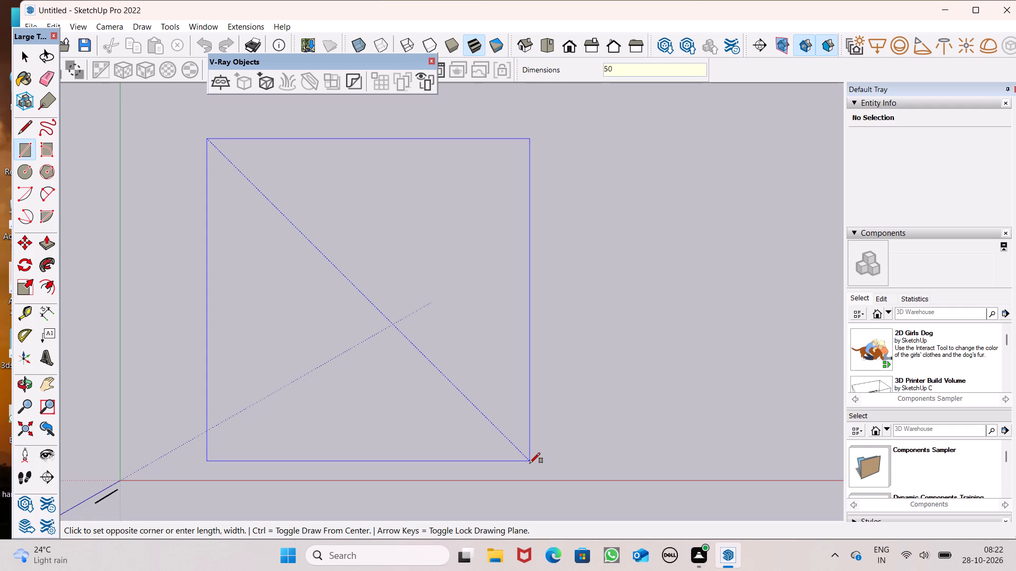
text(',45')
key(Return)
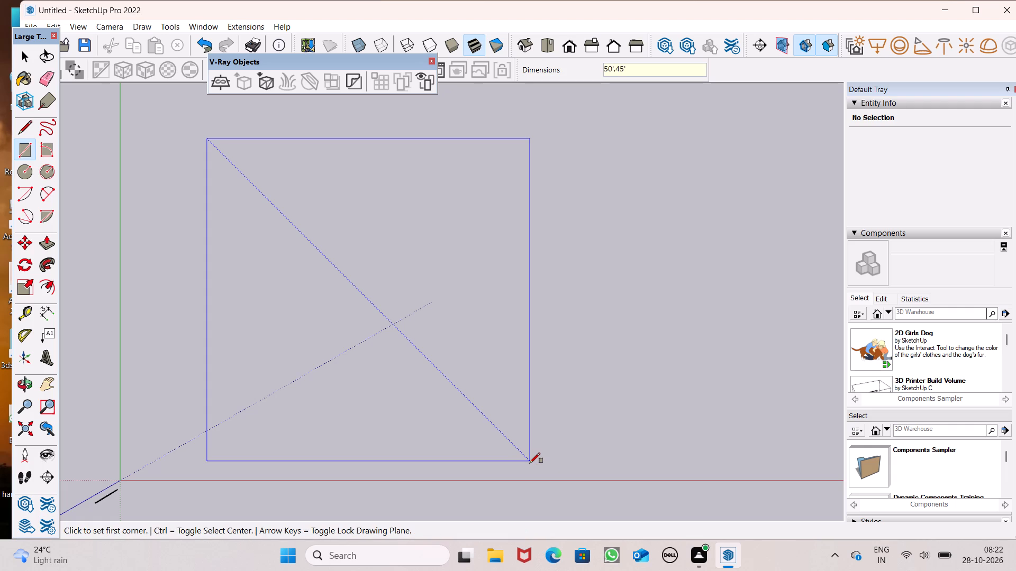
key(space)
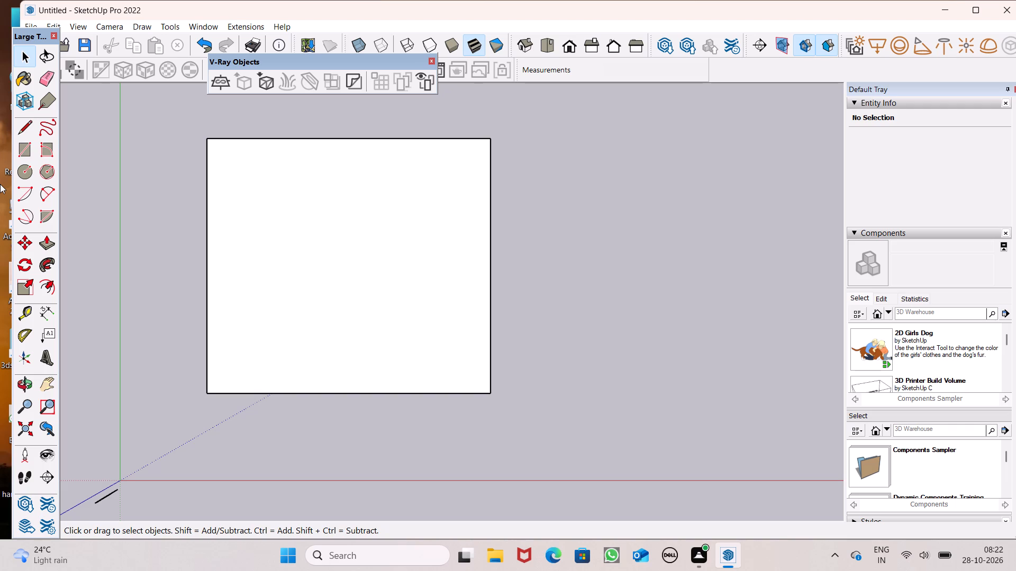
Push/Pull the rectangle's face up 4" to form a thin base slab.
click(48, 236)
scroll(240, 232, down, 3)
middle_drag(289, 350, 291, 346)
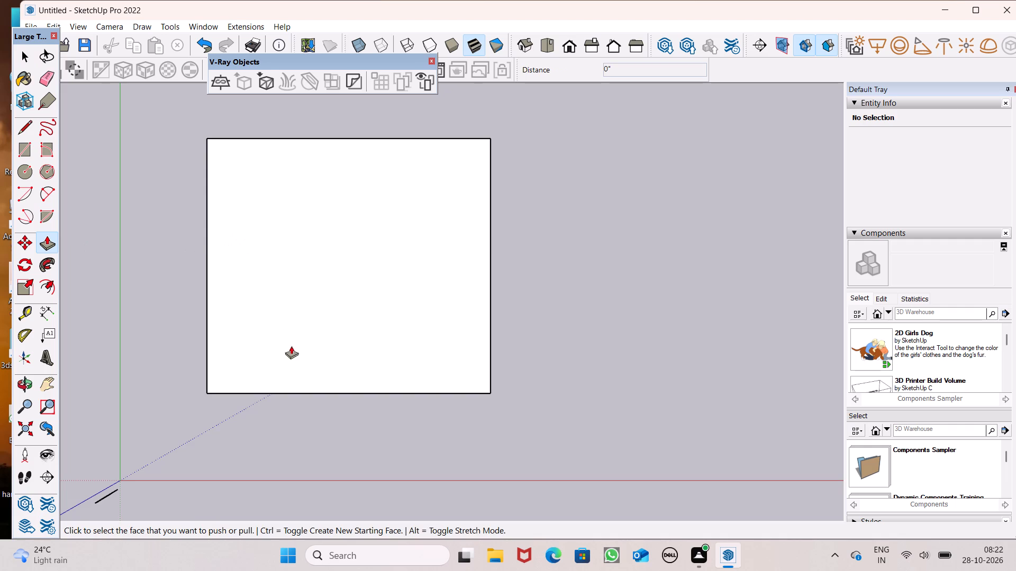
middle_drag(291, 346, 311, 128)
scroll(314, 121, up, 1)
scroll(319, 401, up, 4)
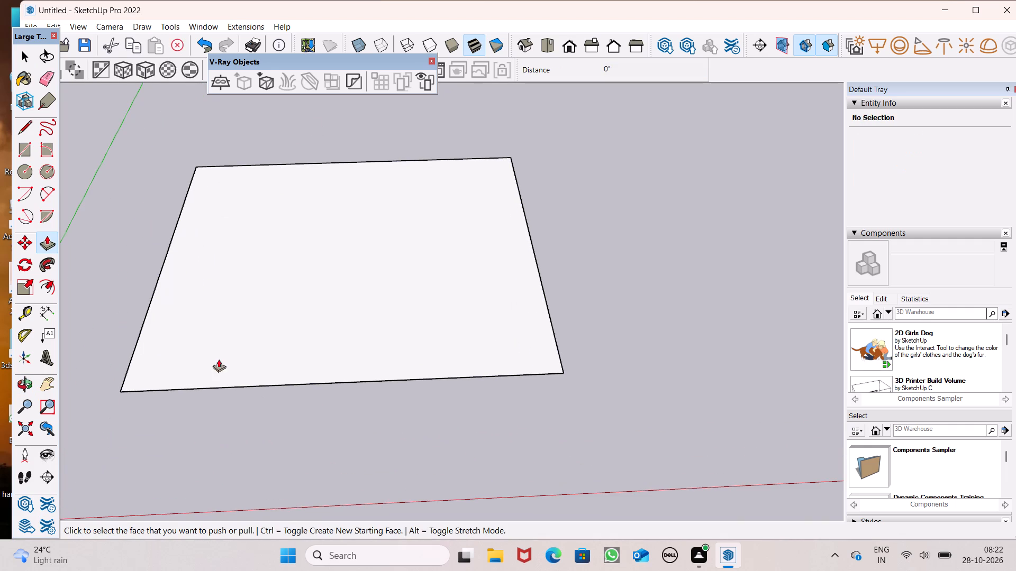
scroll(203, 315, up, 5)
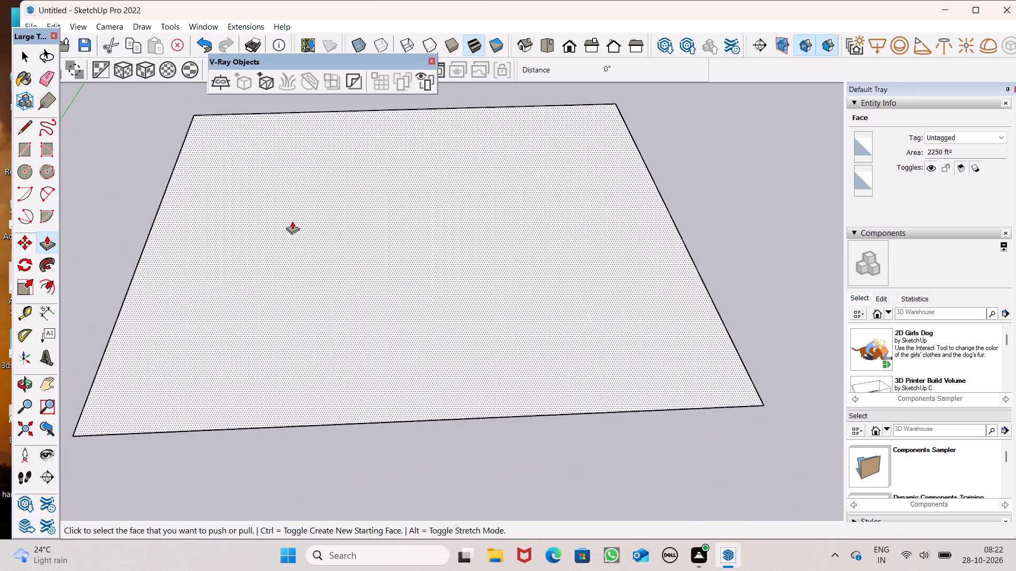
scroll(292, 221, down, 3)
scroll(146, 333, up, 3)
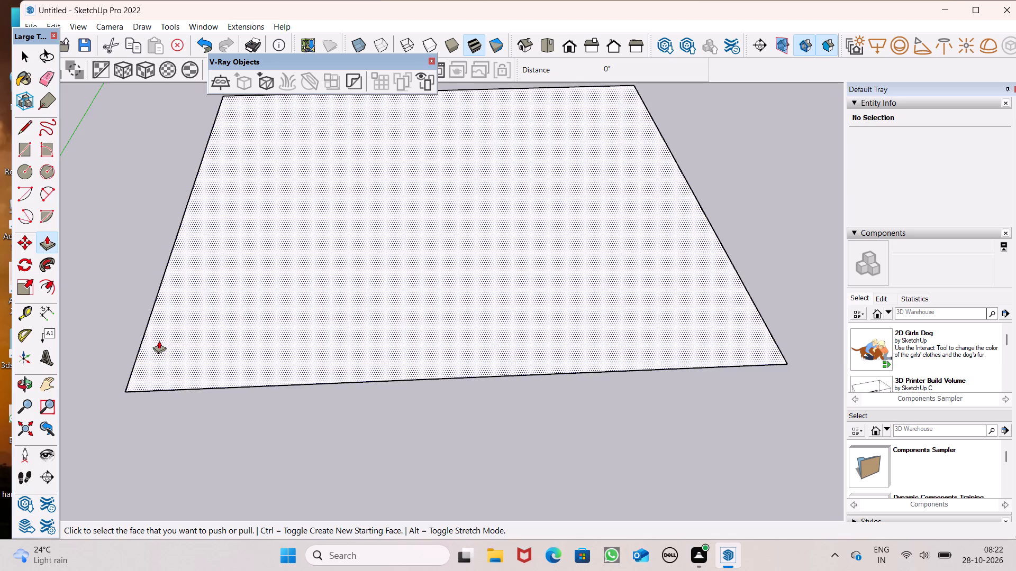
click(176, 354)
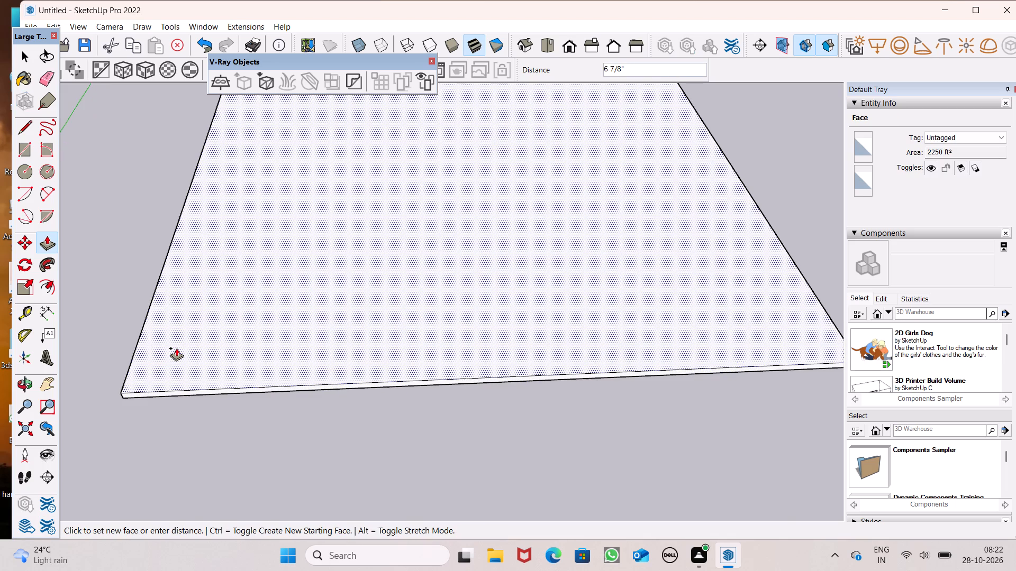
key(4)
key(shift+quotedbl)
key(Return)
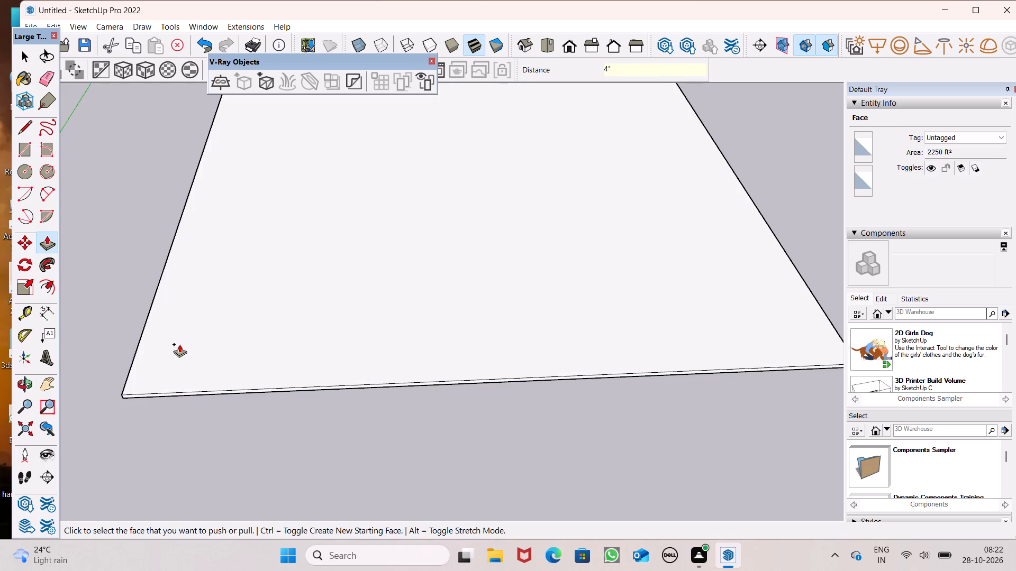
Push/Pull the slab's top face up a further 3' from a new starting face, keeping the base's dividing edge.
click(203, 361)
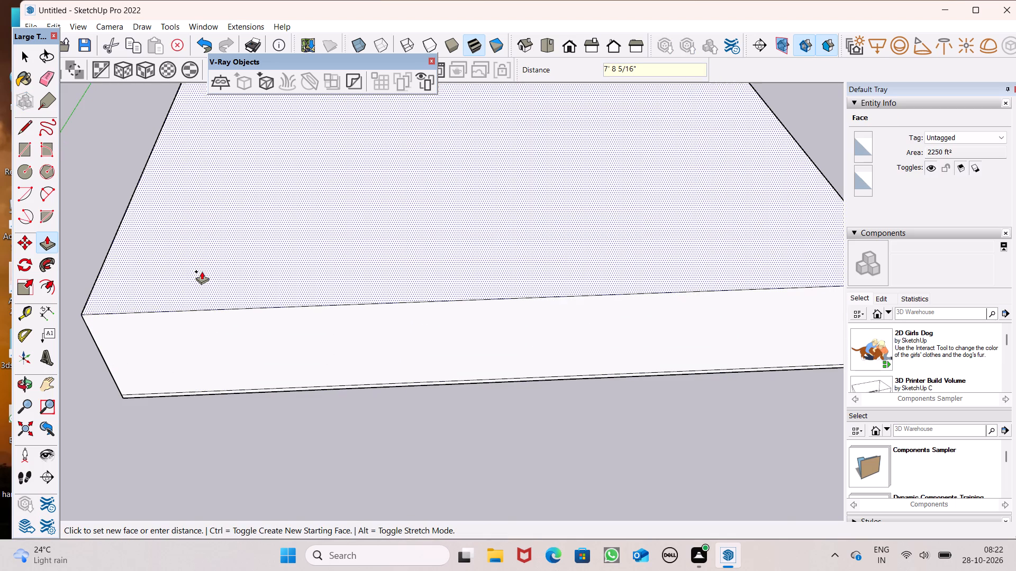
text(3')
key(Return)
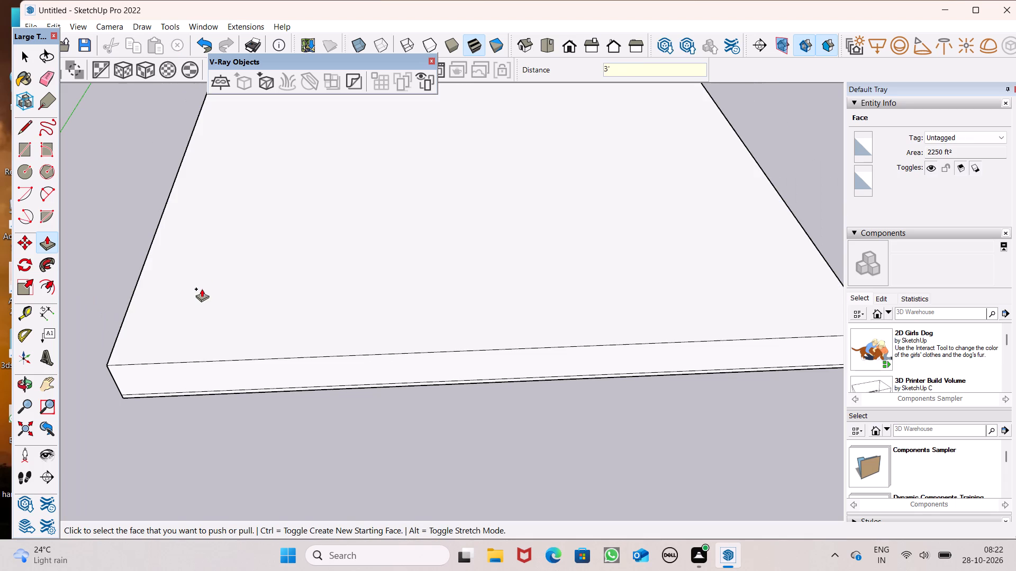
In the top view, offset the outline of the block's top face 9" inward, and clear the selection.
scroll(202, 290, down, 5)
middle_drag(597, 330, 563, 373)
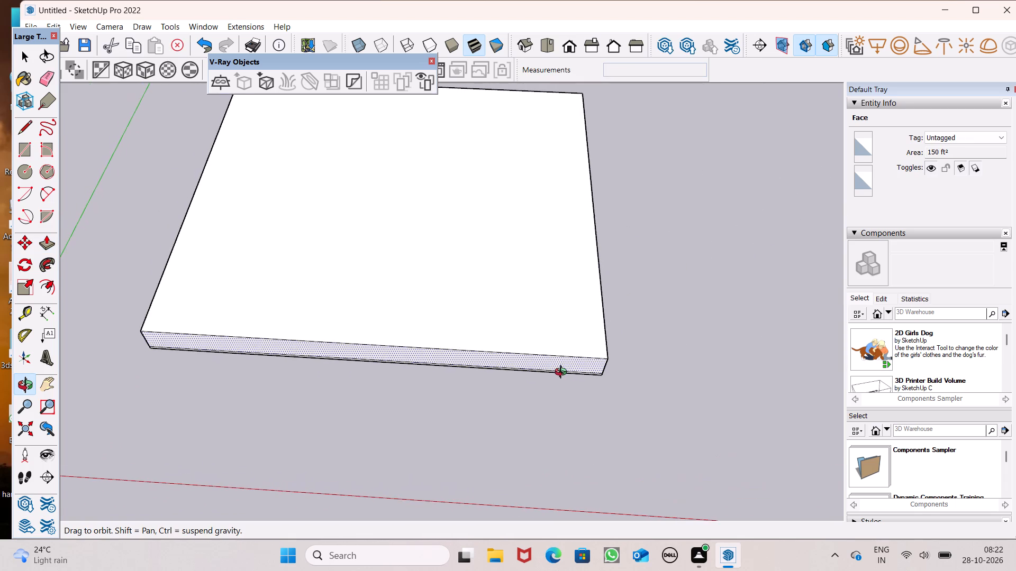
middle_drag(563, 373, 568, 448)
scroll(480, 361, down, 5)
middle_drag(469, 406, 434, 533)
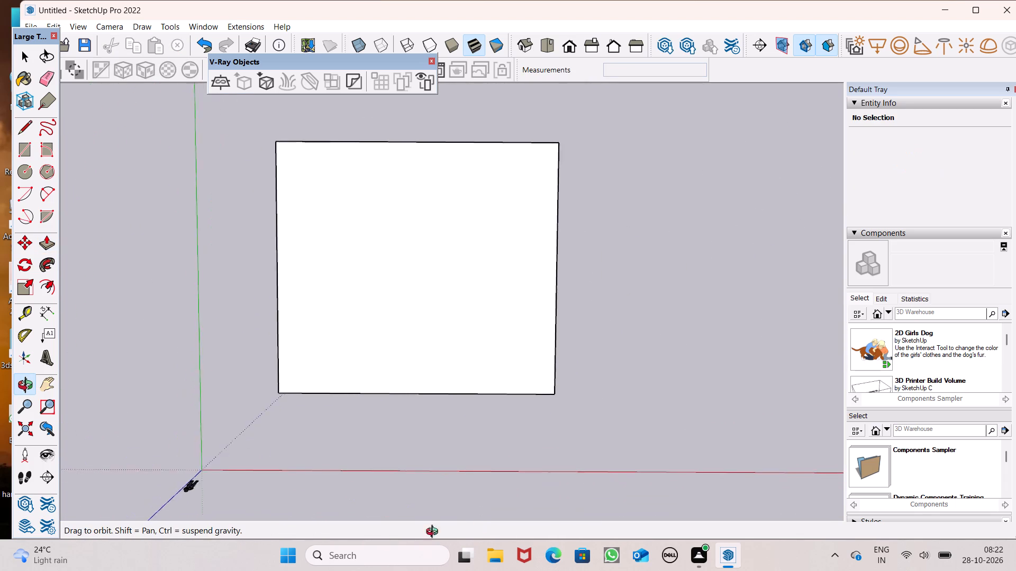
middle_drag(434, 533, 392, 531)
key(space)
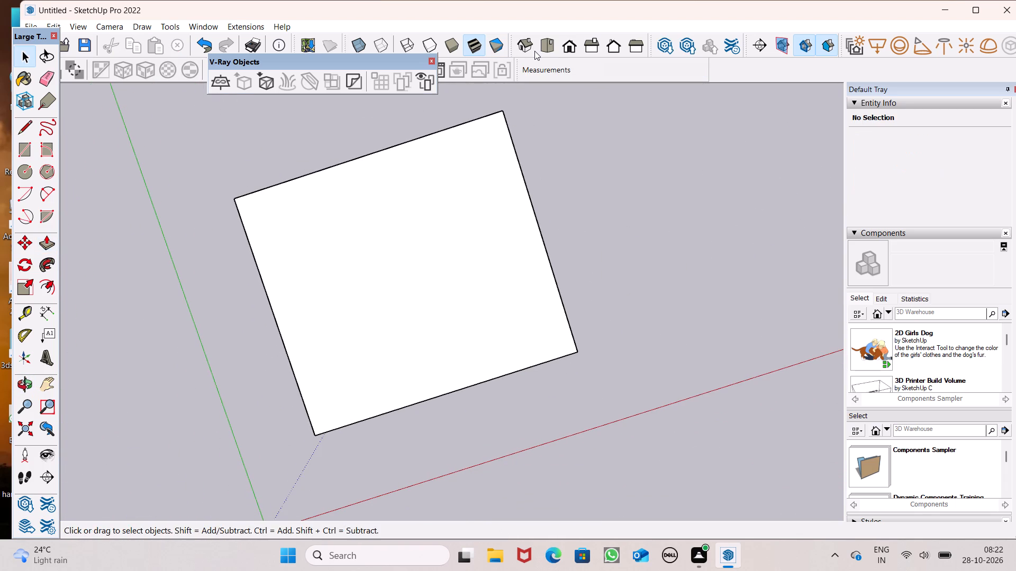
click(545, 45)
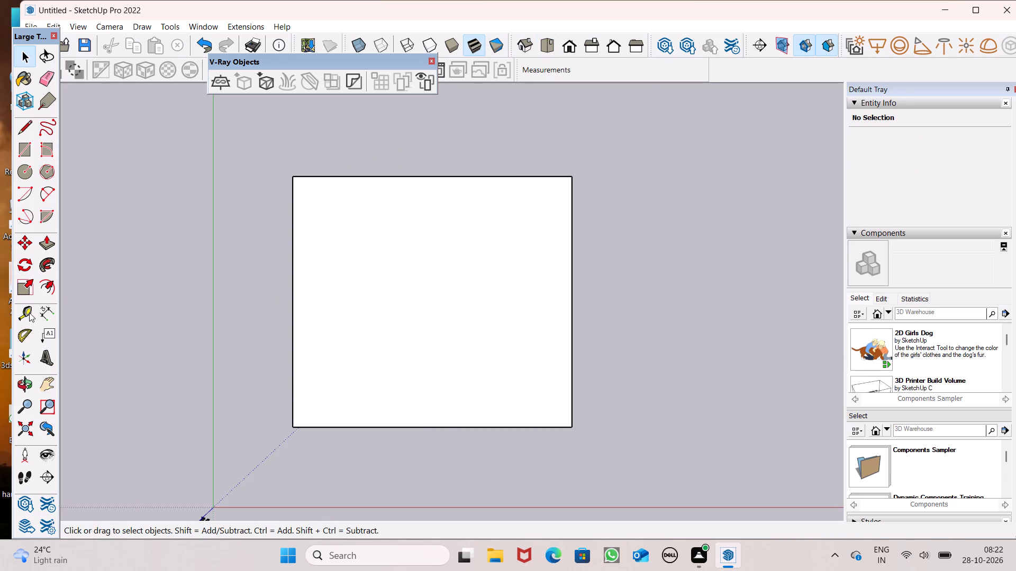
drag(46, 287, 76, 283)
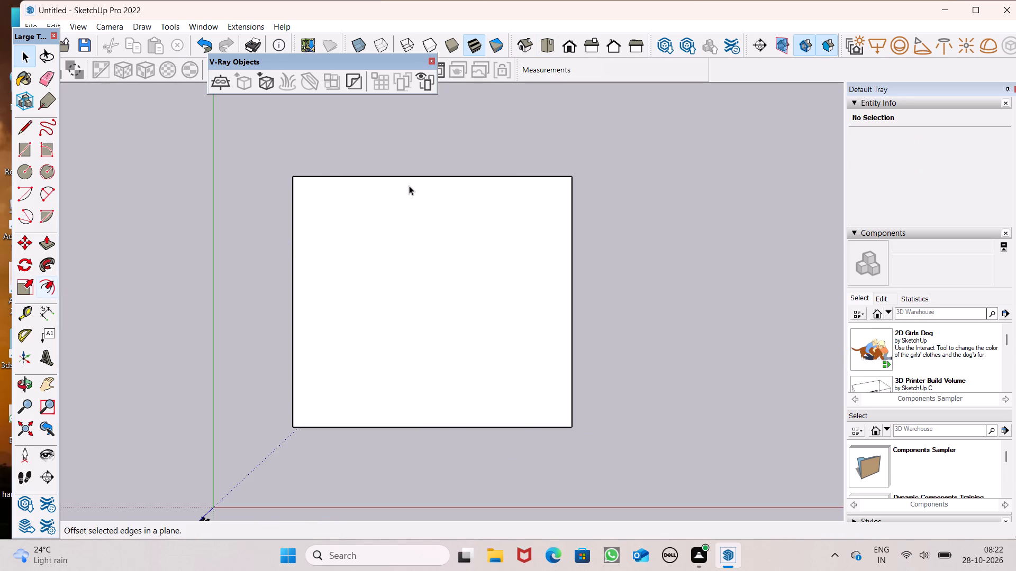
click(46, 284)
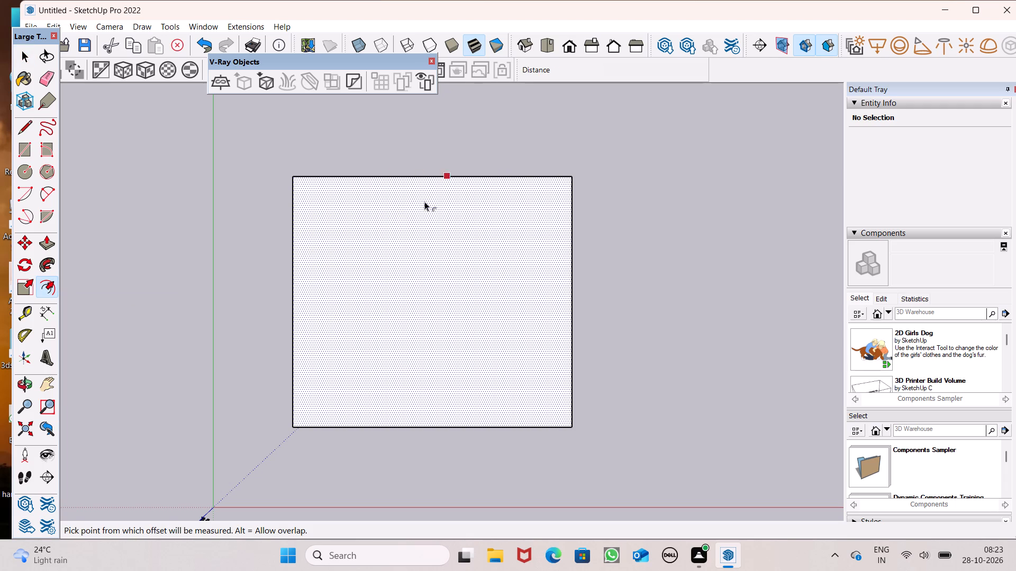
drag(383, 210, 374, 205)
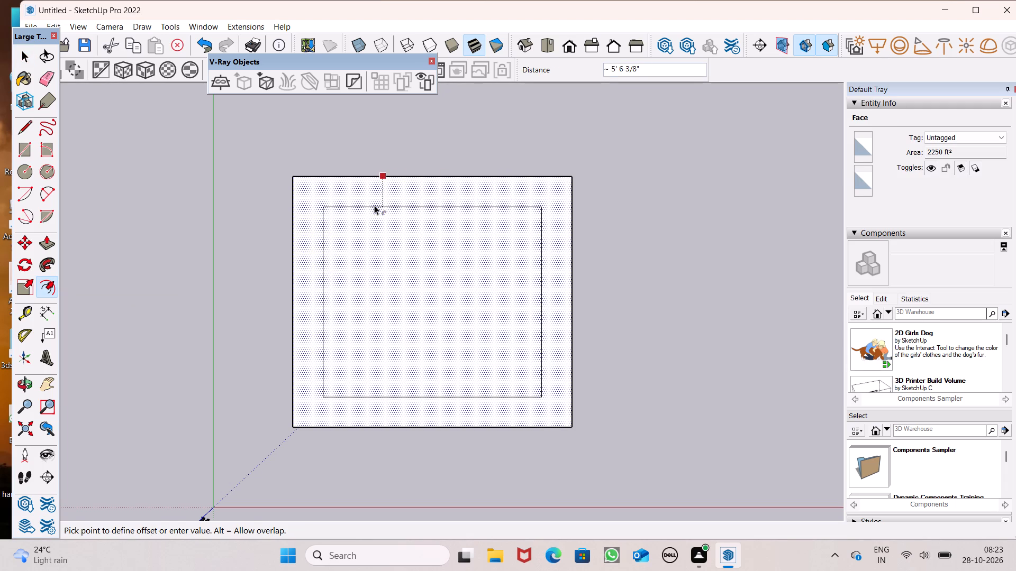
drag(374, 205, 374, 205)
text(9")
key(Return)
key(space)
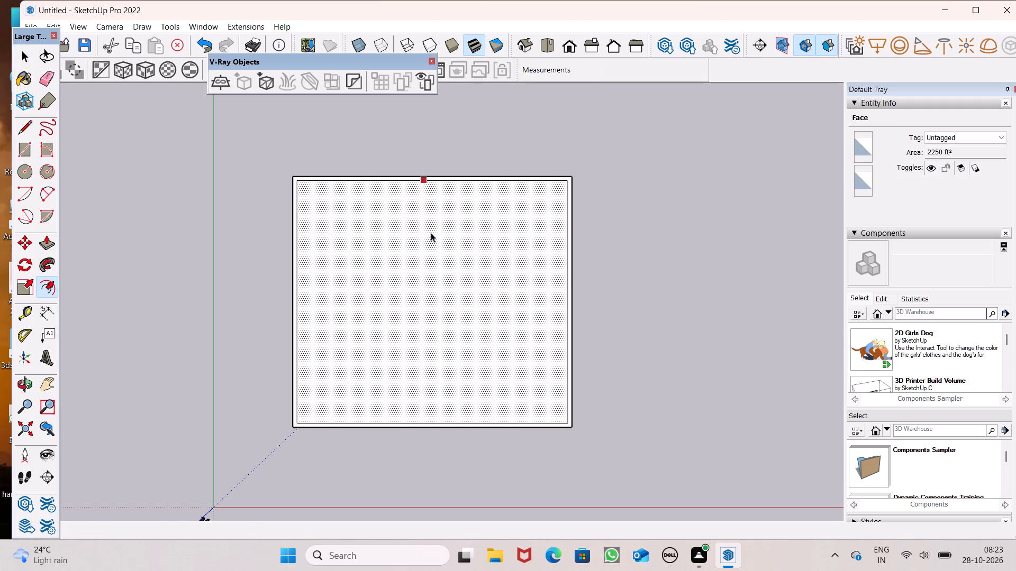
key(space)
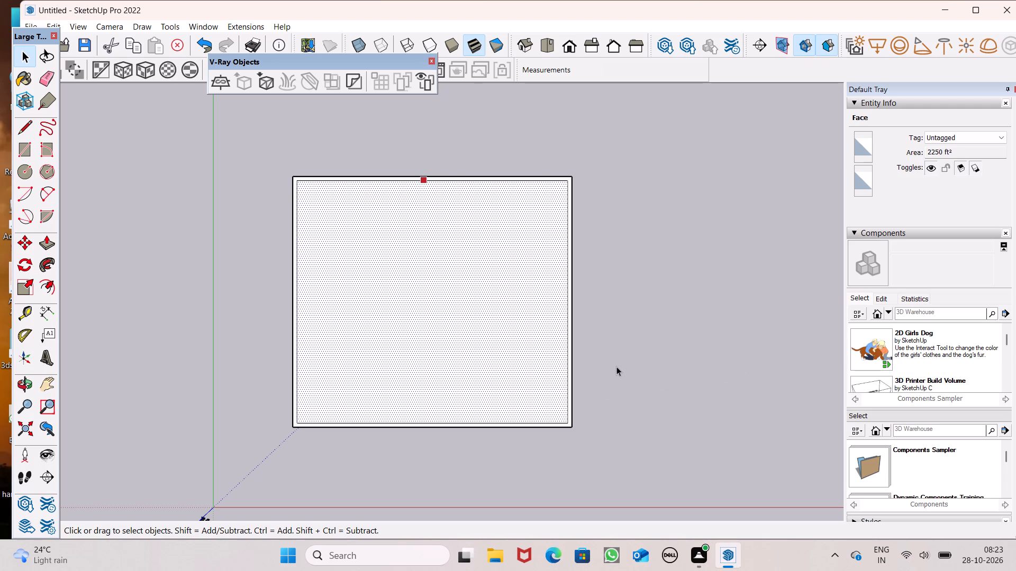
click(616, 366)
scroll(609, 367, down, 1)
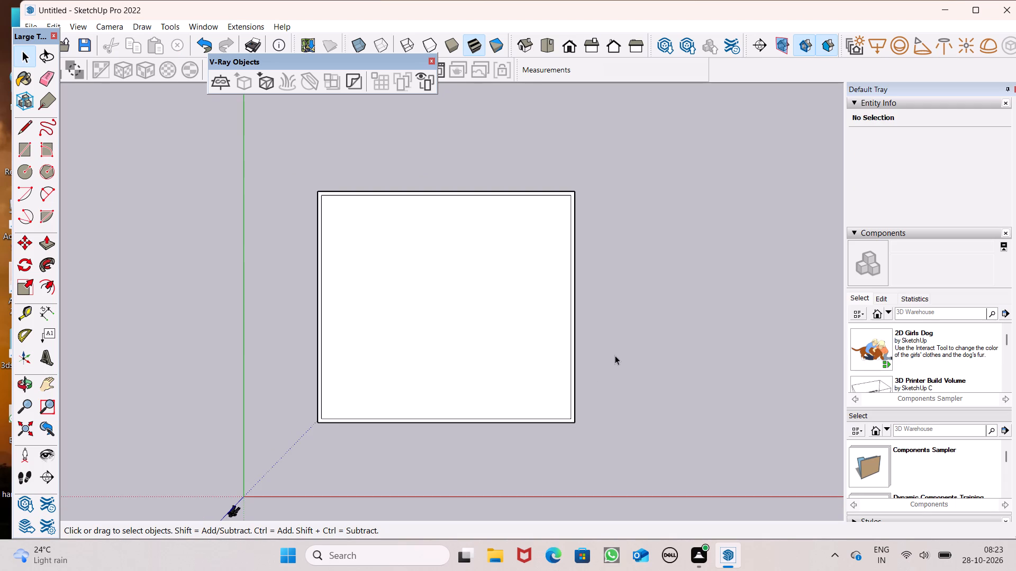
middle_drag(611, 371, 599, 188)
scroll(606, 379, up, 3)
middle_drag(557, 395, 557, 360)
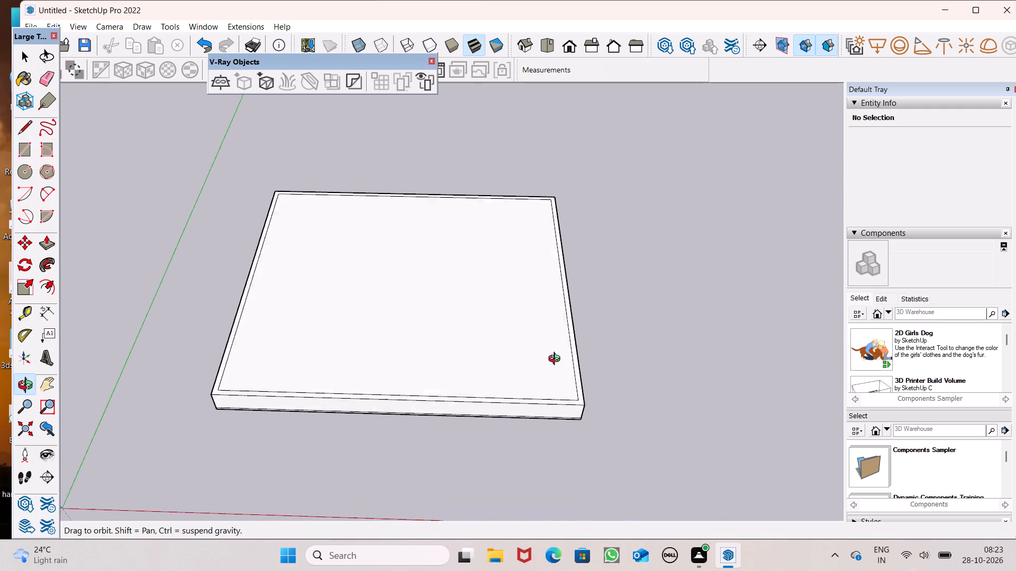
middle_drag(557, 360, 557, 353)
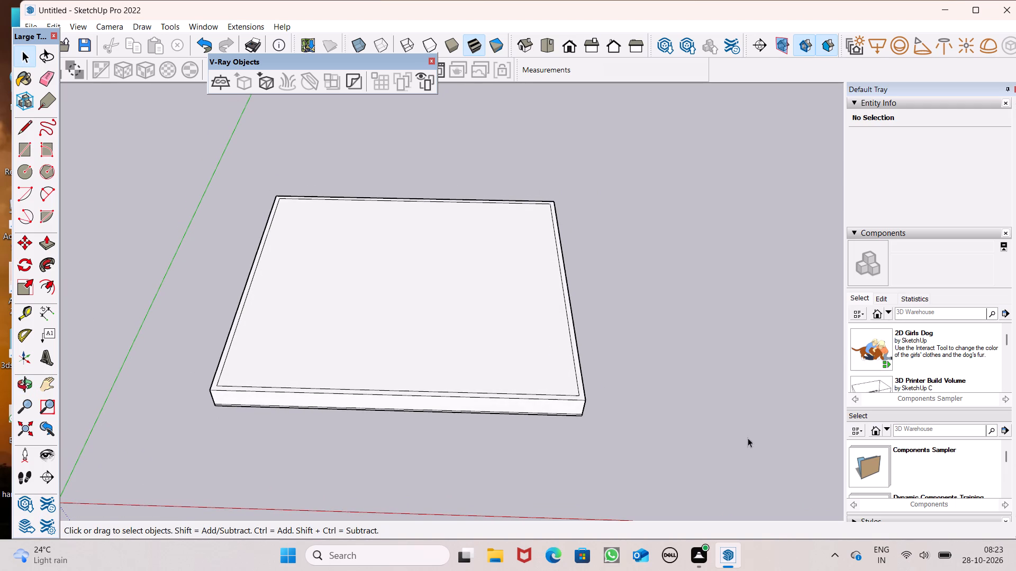
Examine the block and the offset outline on its top face from several angles.
scroll(479, 384, down, 2)
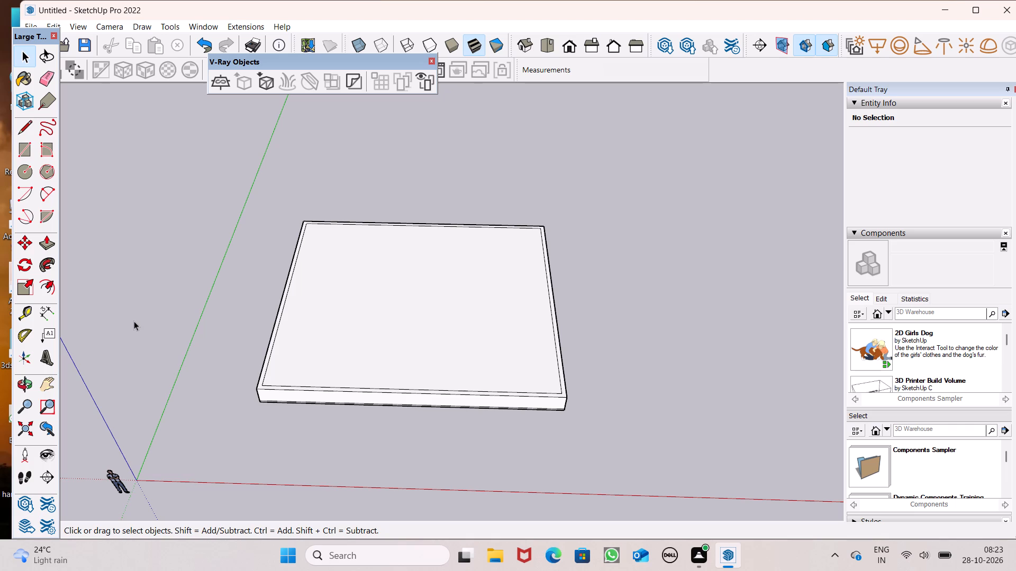
scroll(134, 327, down, 4)
middle_drag(141, 331, 140, 372)
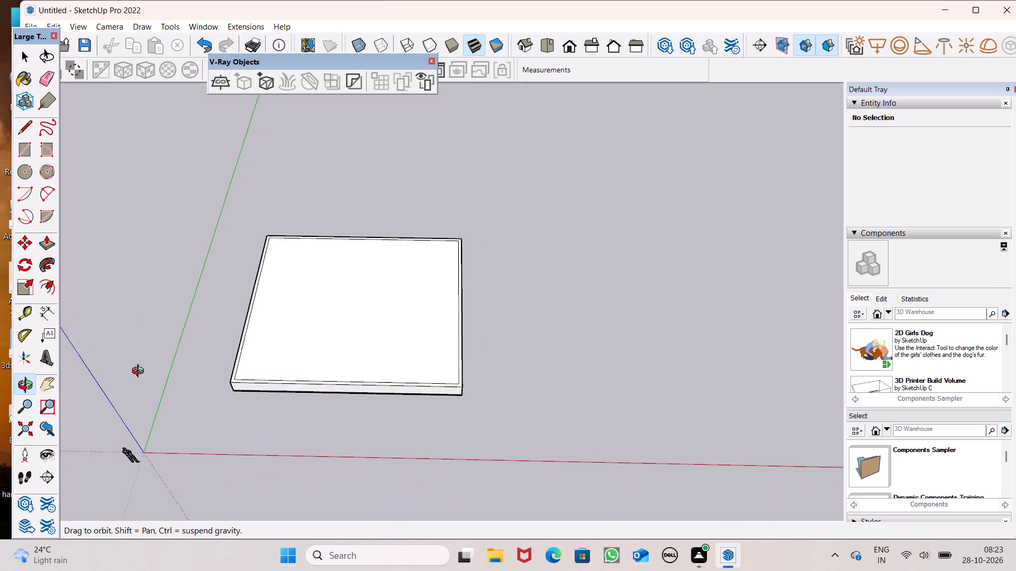
middle_drag(140, 372, 105, 487)
scroll(246, 265, down, 2)
middle_drag(223, 317, 262, 356)
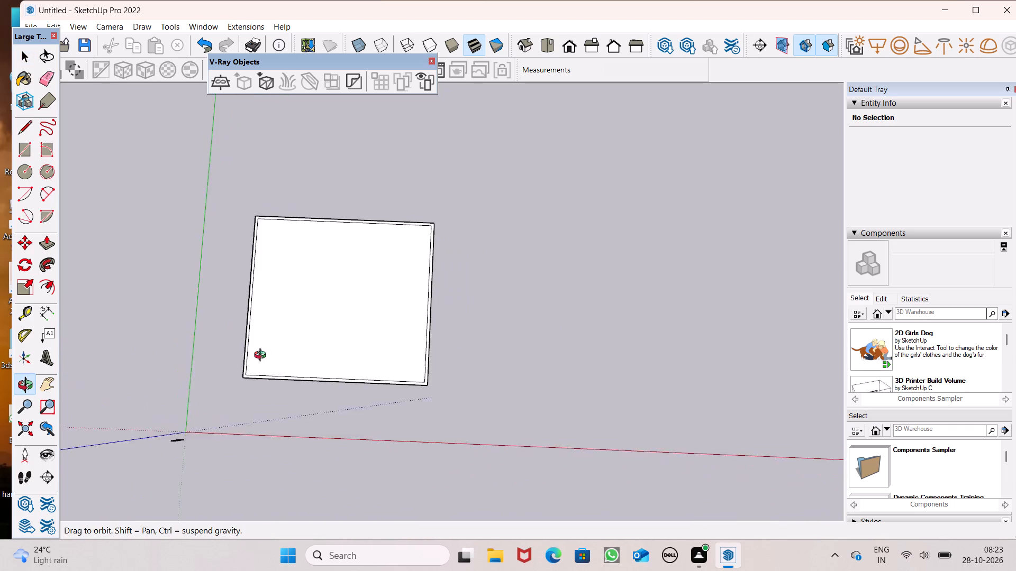
middle_drag(262, 356, 147, 390)
middle_drag(684, 272, 683, 291)
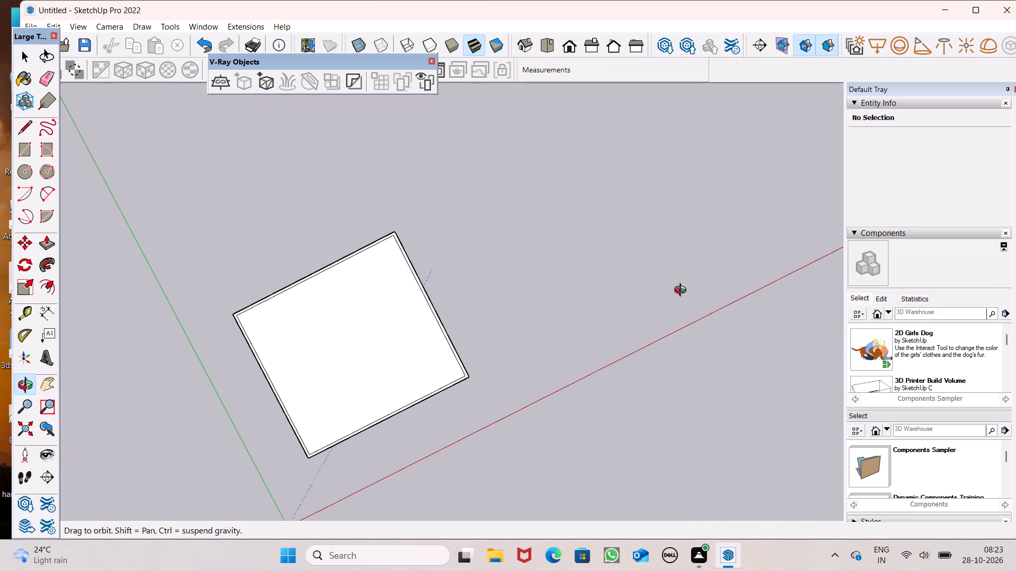
middle_drag(683, 291, 462, 298)
scroll(466, 317, up, 1)
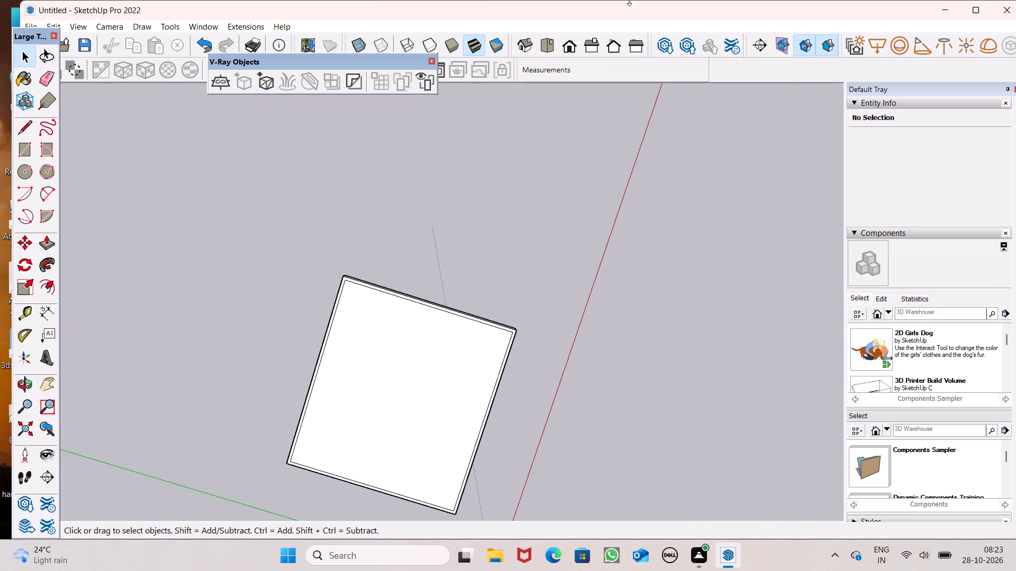
Push/Pull the 9" perimeter strip on the block's top face up 10' to form the walls.
click(567, 39)
middle_drag(542, 264, 546, 349)
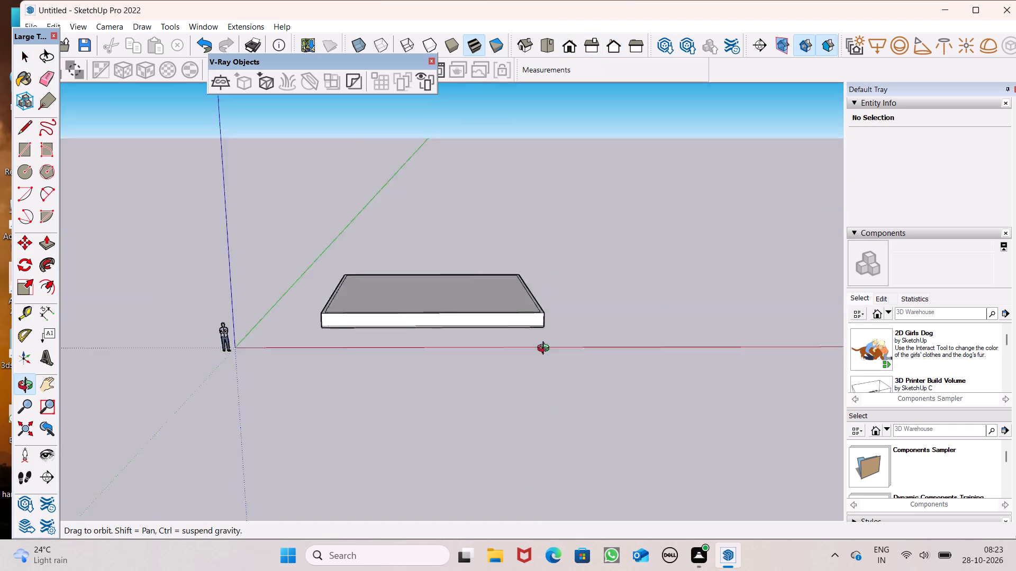
middle_drag(546, 349, 493, 520)
scroll(523, 560, up, 4)
middle_drag(445, 356, 457, 477)
scroll(347, 342, up, 3)
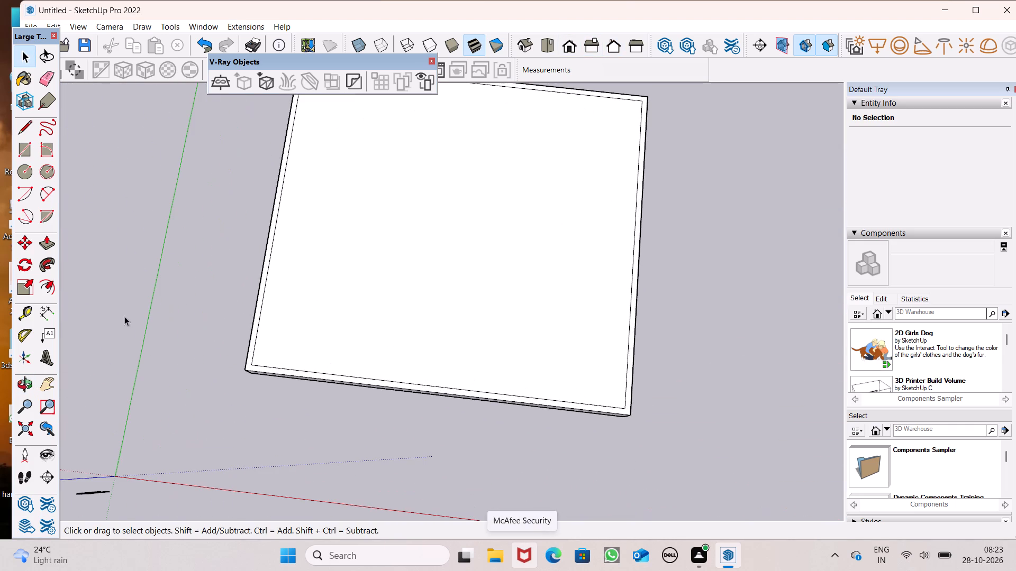
click(50, 246)
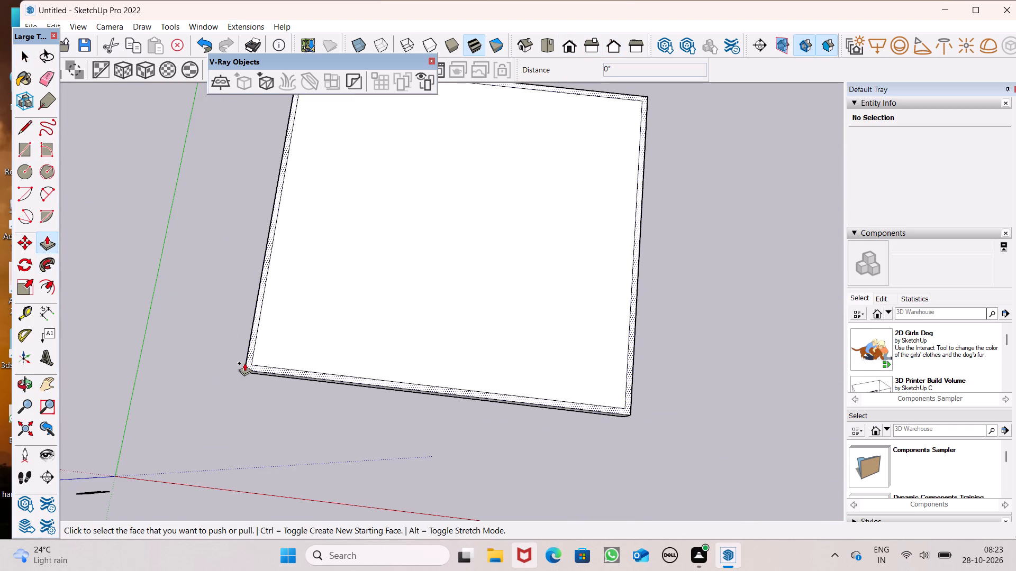
drag(249, 363, 246, 316)
text(10')
key(Return)
scroll(244, 316, down, 5)
middle_drag(393, 390, 451, 164)
scroll(450, 178, up, 1)
scroll(624, 343, up, 1)
middle_drag(624, 343, 613, 268)
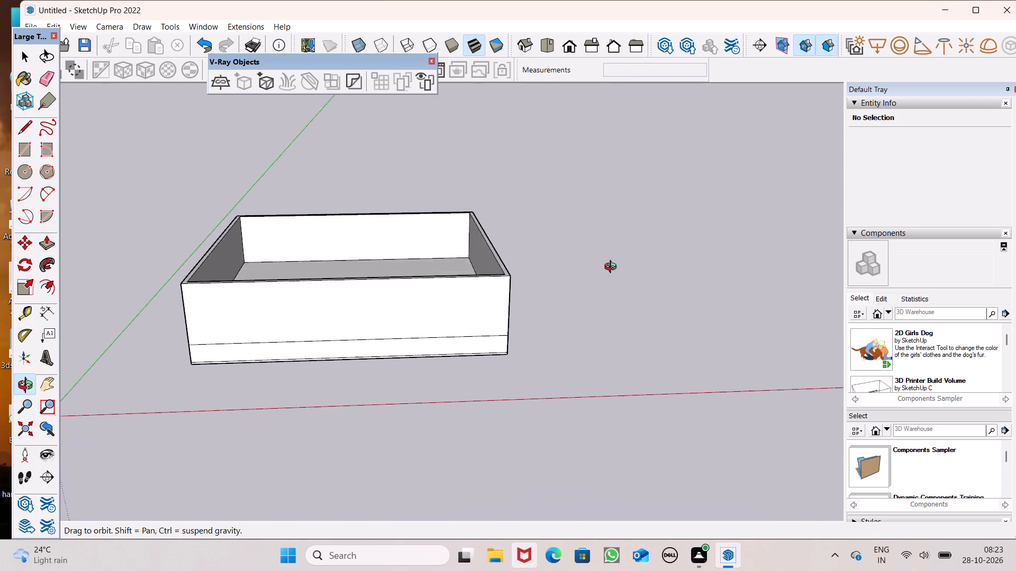
middle_drag(613, 268, 586, 224)
key(space)
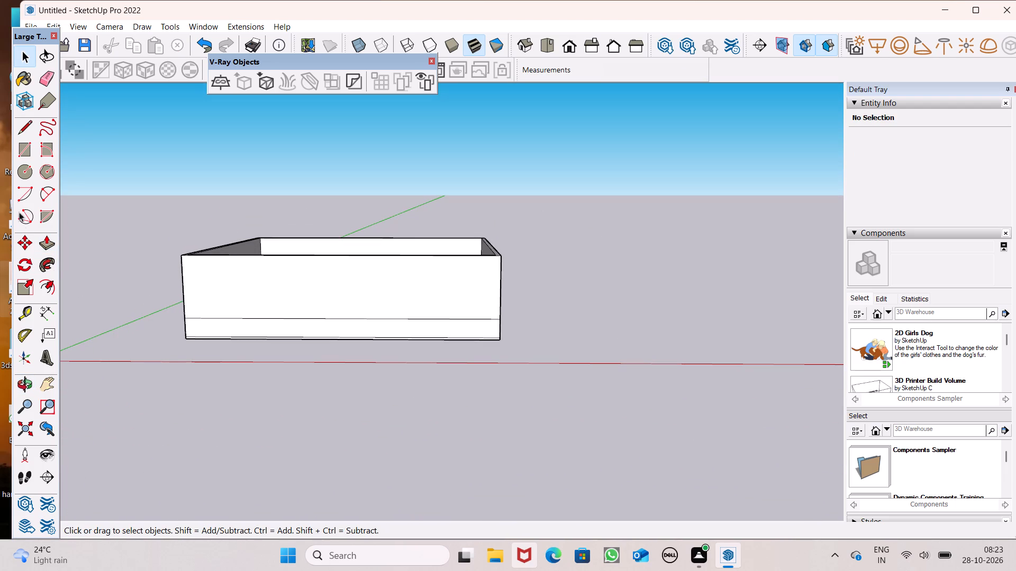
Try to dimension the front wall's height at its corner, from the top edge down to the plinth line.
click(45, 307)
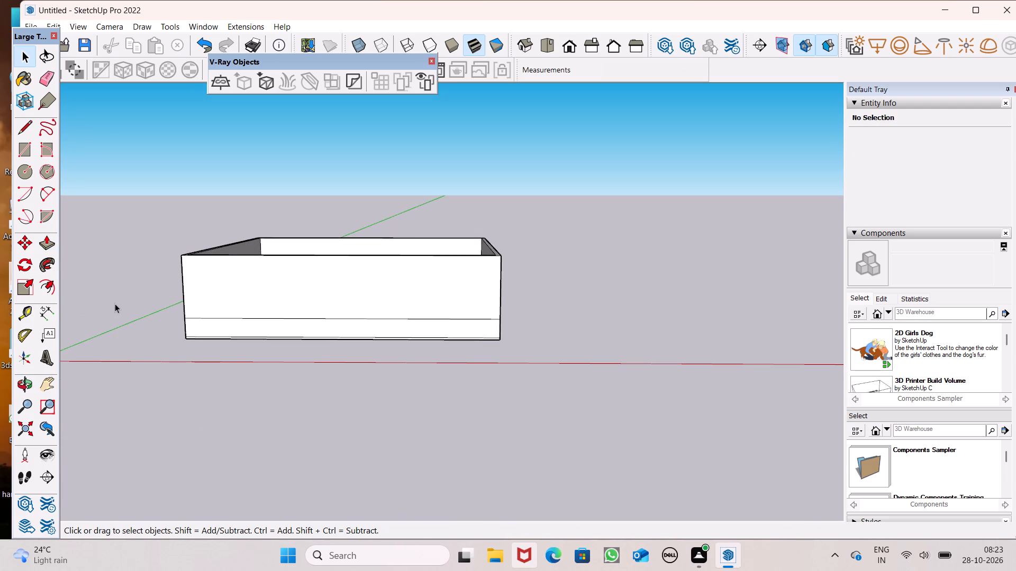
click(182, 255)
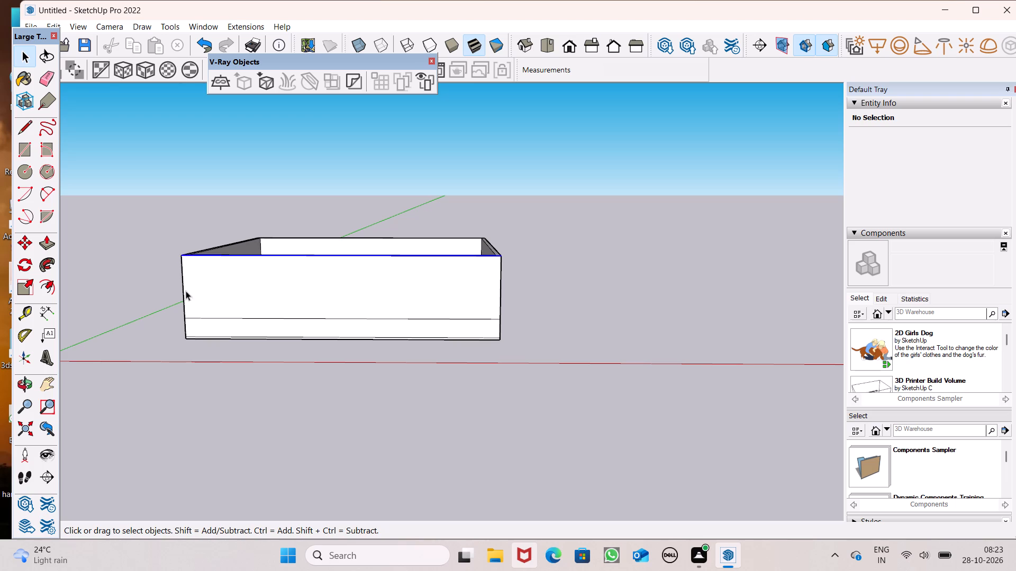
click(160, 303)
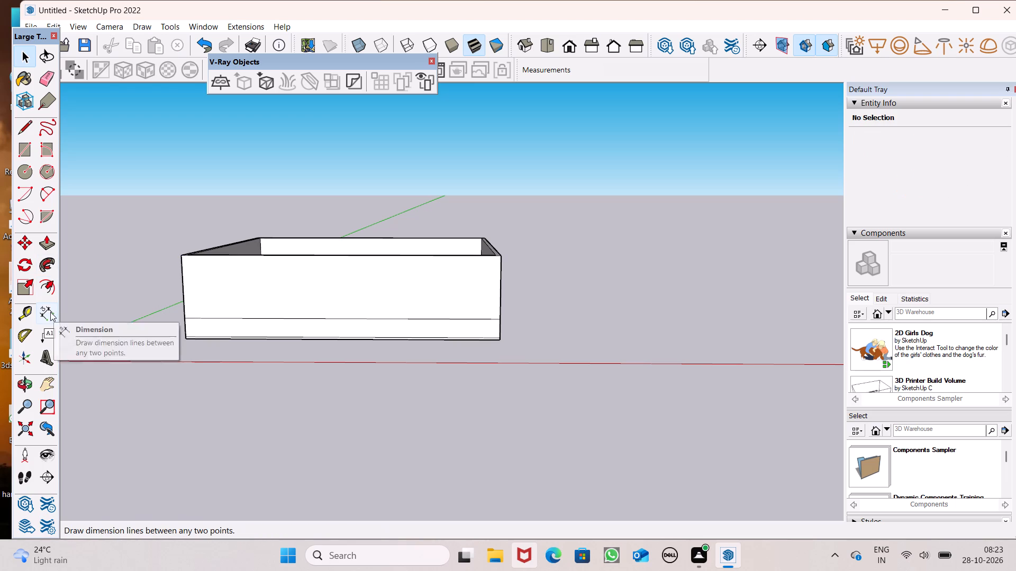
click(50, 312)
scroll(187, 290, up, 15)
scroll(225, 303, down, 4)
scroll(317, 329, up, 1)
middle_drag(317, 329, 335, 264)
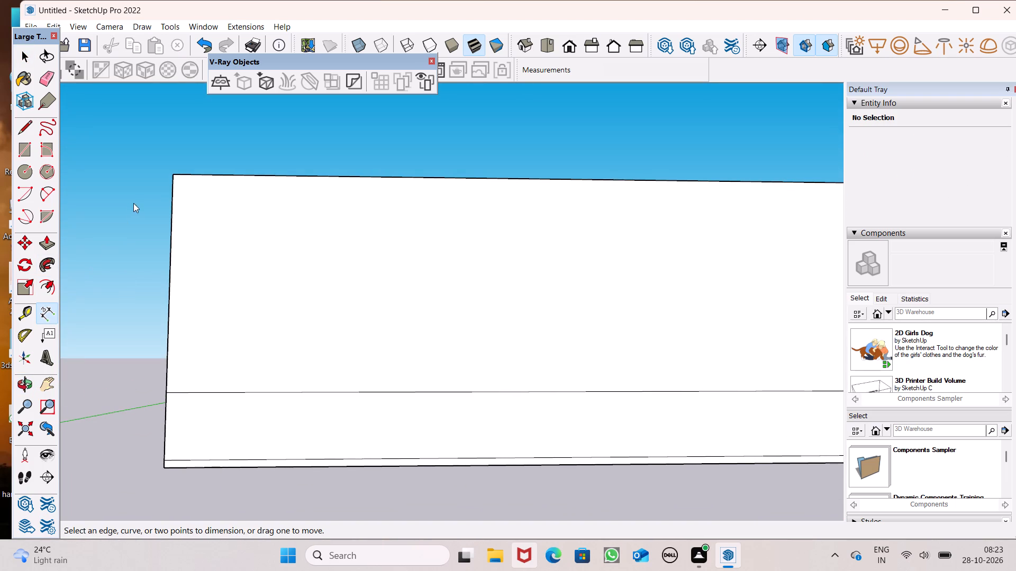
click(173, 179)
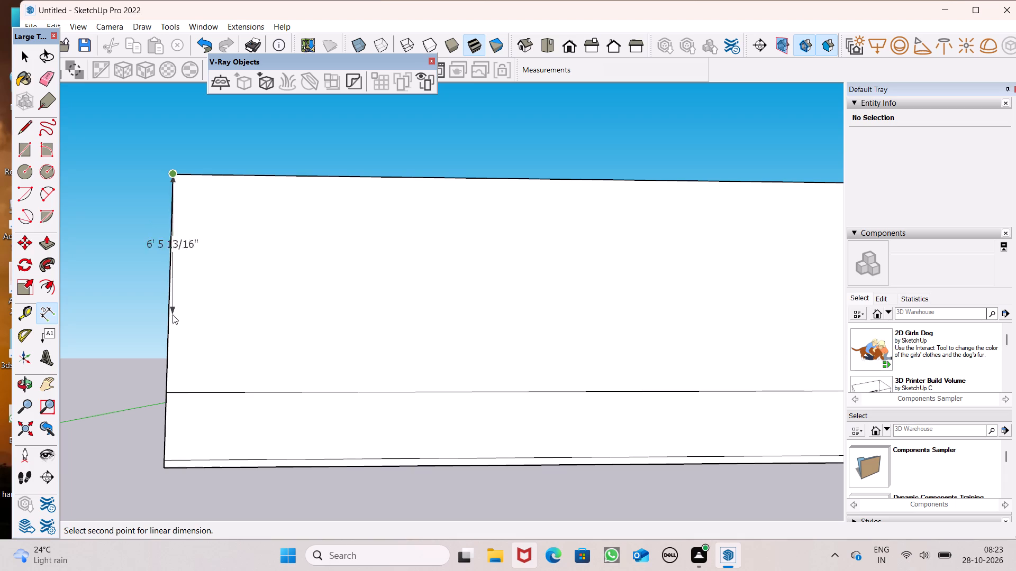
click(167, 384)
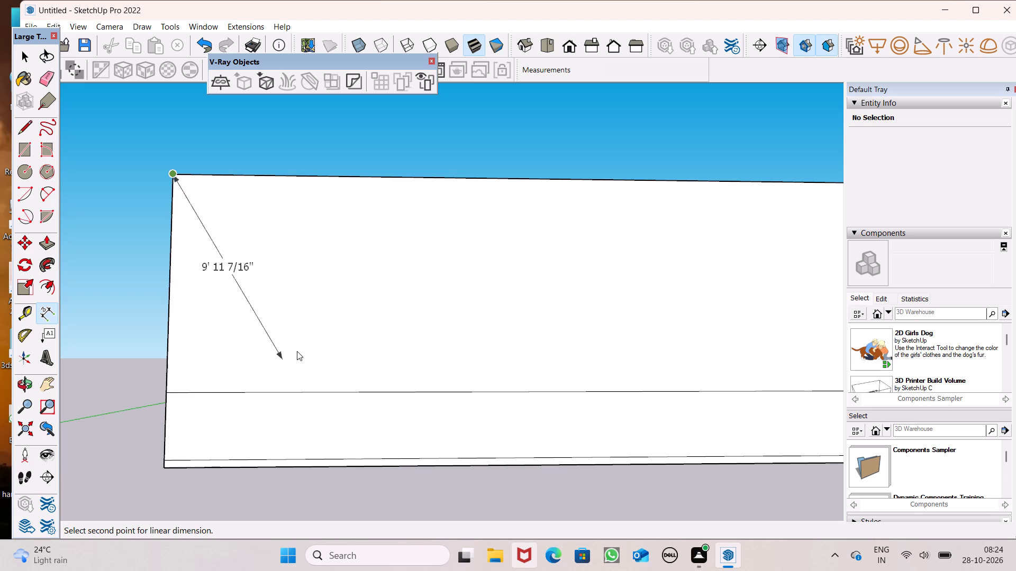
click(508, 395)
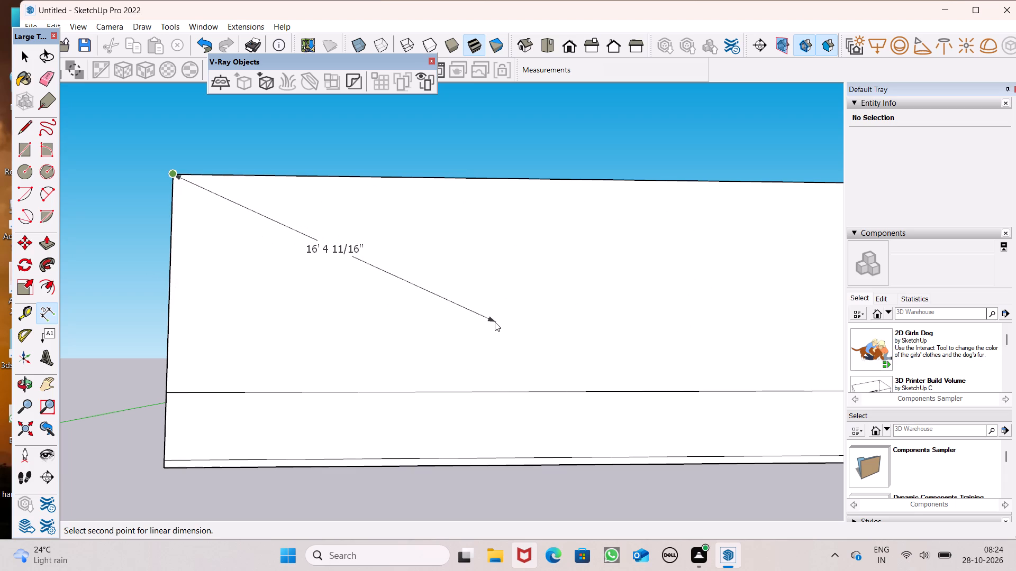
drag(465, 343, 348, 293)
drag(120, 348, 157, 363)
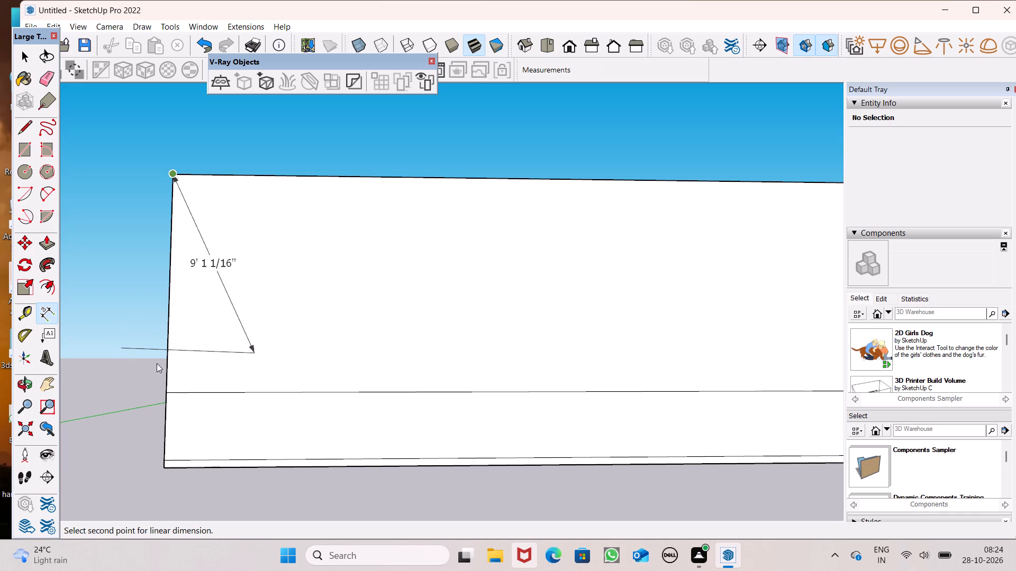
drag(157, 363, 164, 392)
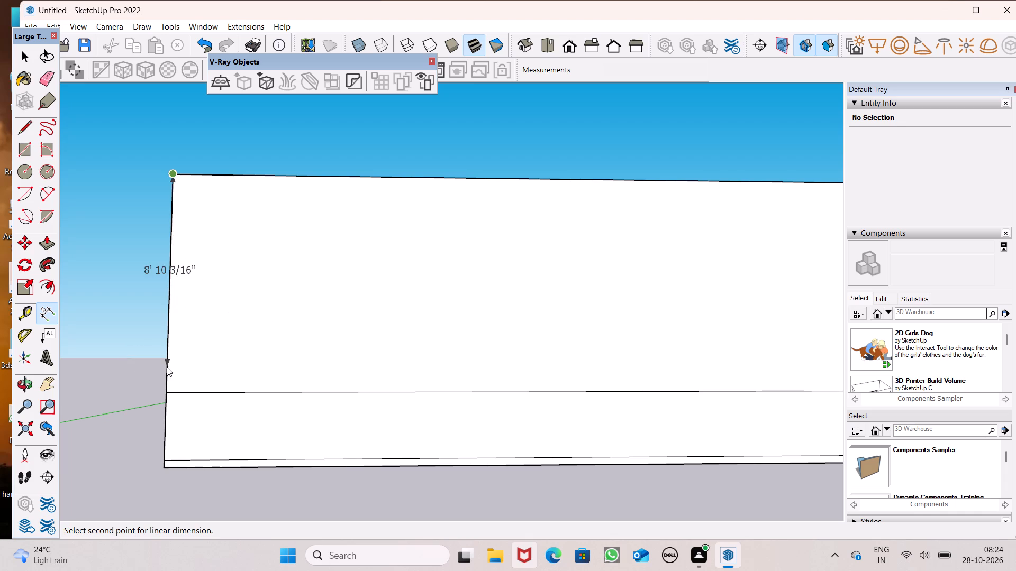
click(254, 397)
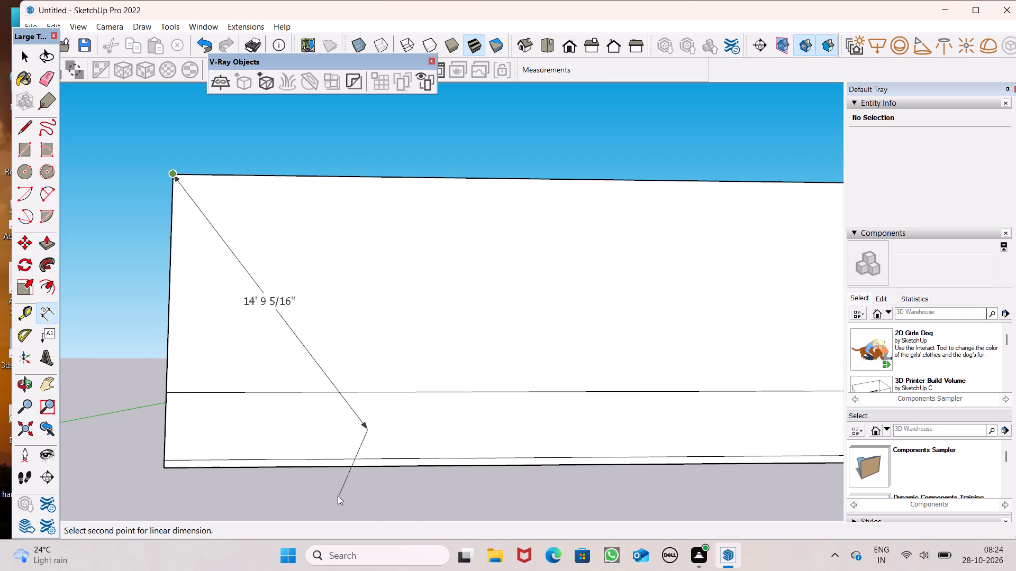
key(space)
Examine the walled block from above and around its front side.
scroll(294, 278, down, 7)
scroll(243, 233, down, 3)
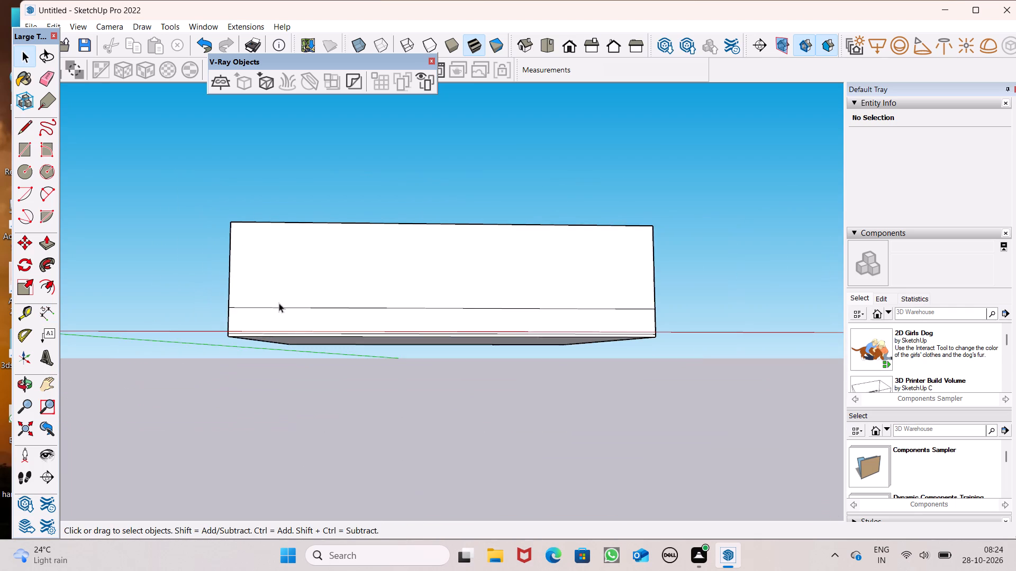
scroll(311, 301, down, 4)
middle_drag(459, 273, 430, 462)
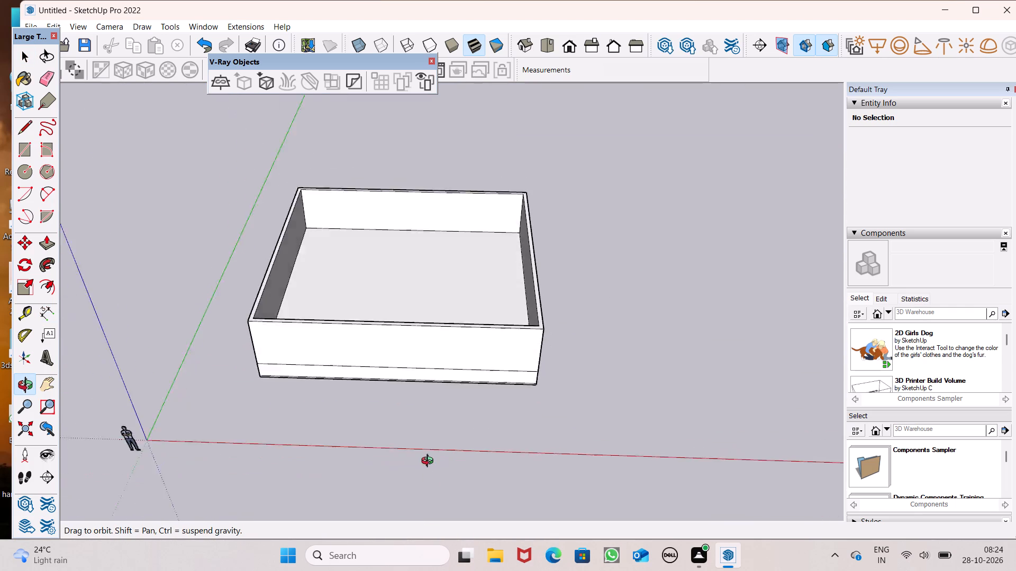
middle_drag(430, 462, 442, 436)
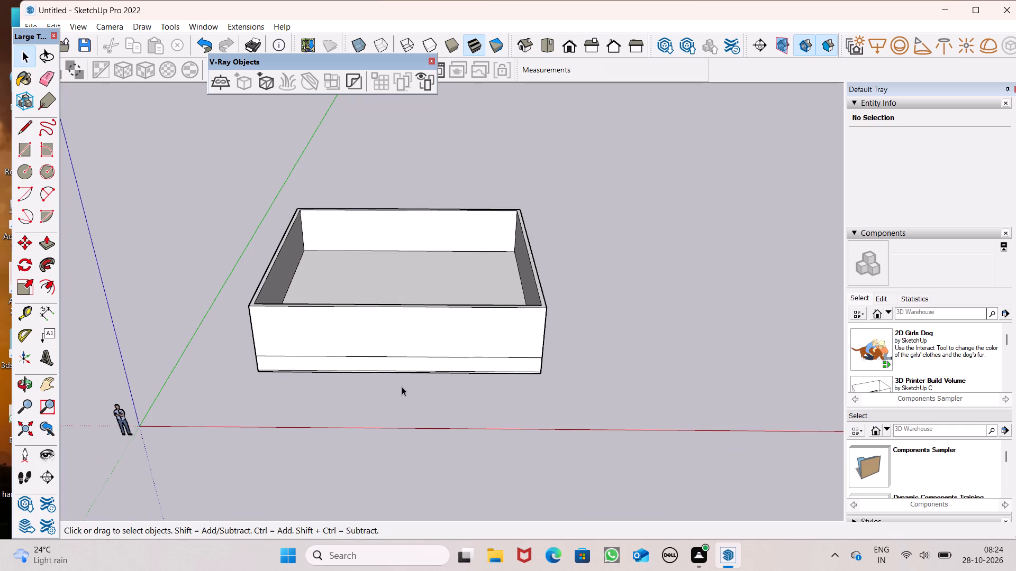
scroll(402, 386, down, 1)
middle_drag(456, 357, 522, 401)
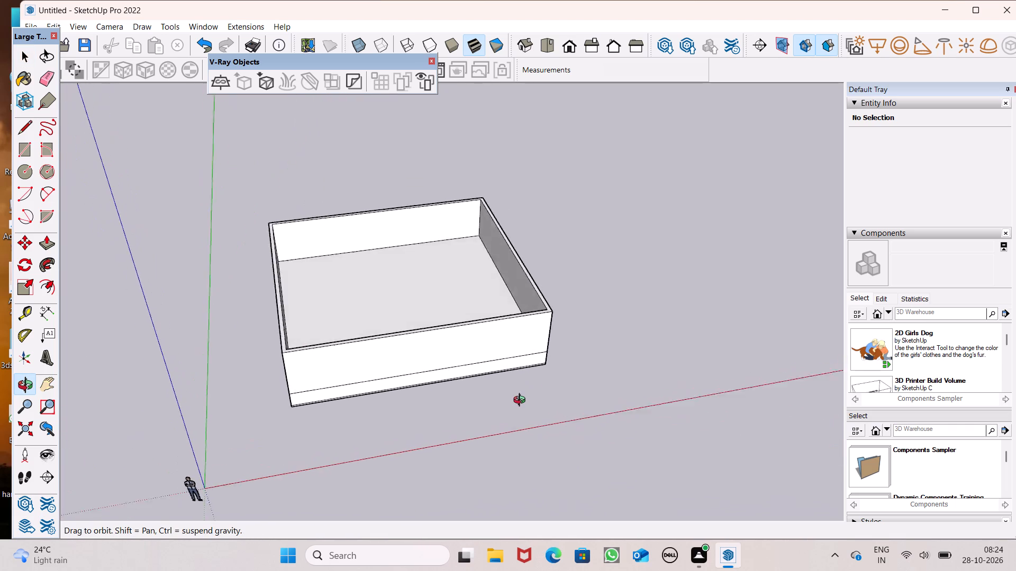
middle_drag(522, 401, 503, 380)
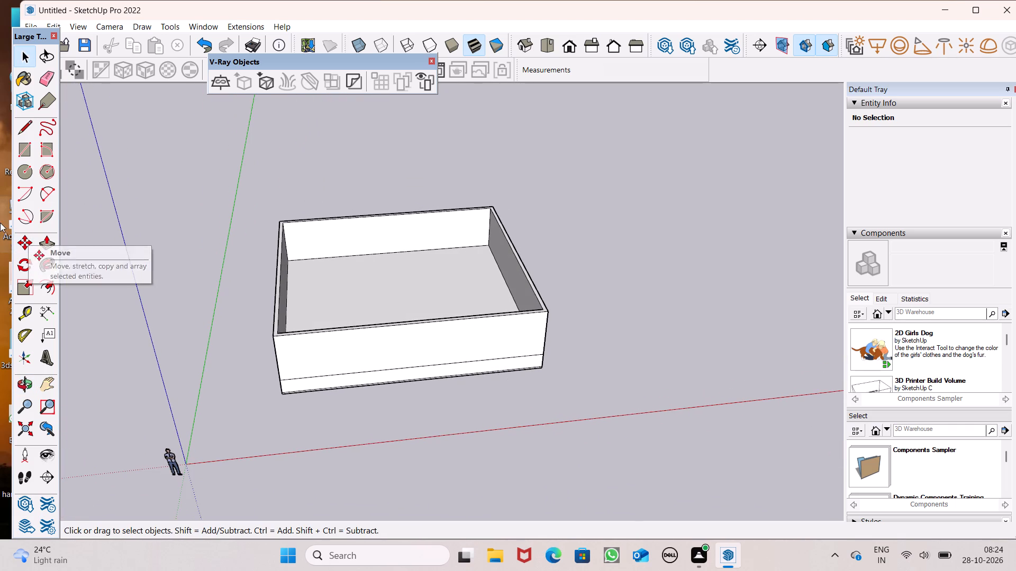
Draw a vertical line about 8' 4" up the front wall from the plinth line, near the corner closest to the origin.
drag(31, 128, 31, 137)
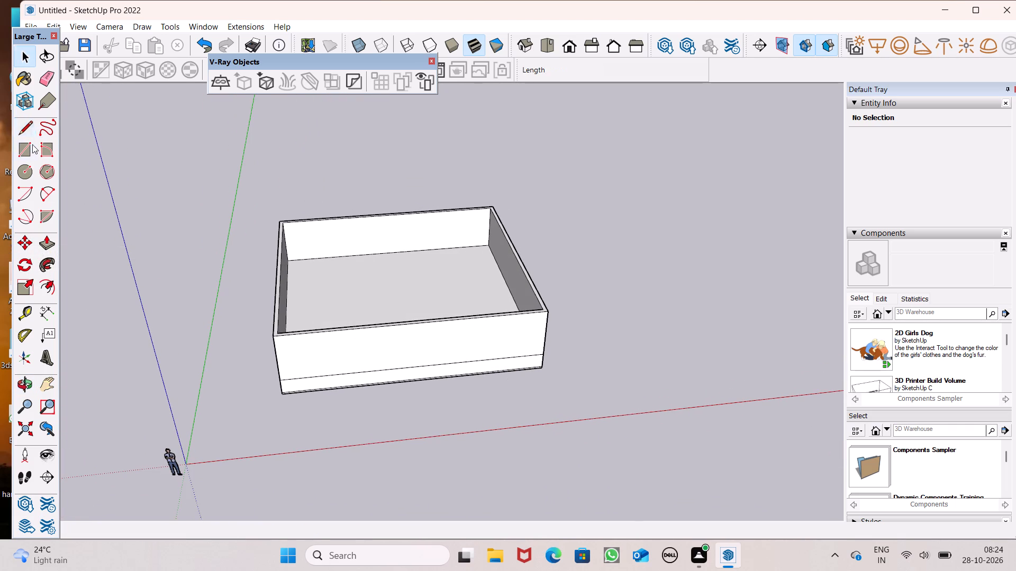
middle_drag(266, 397, 243, 294)
scroll(281, 296, up, 2)
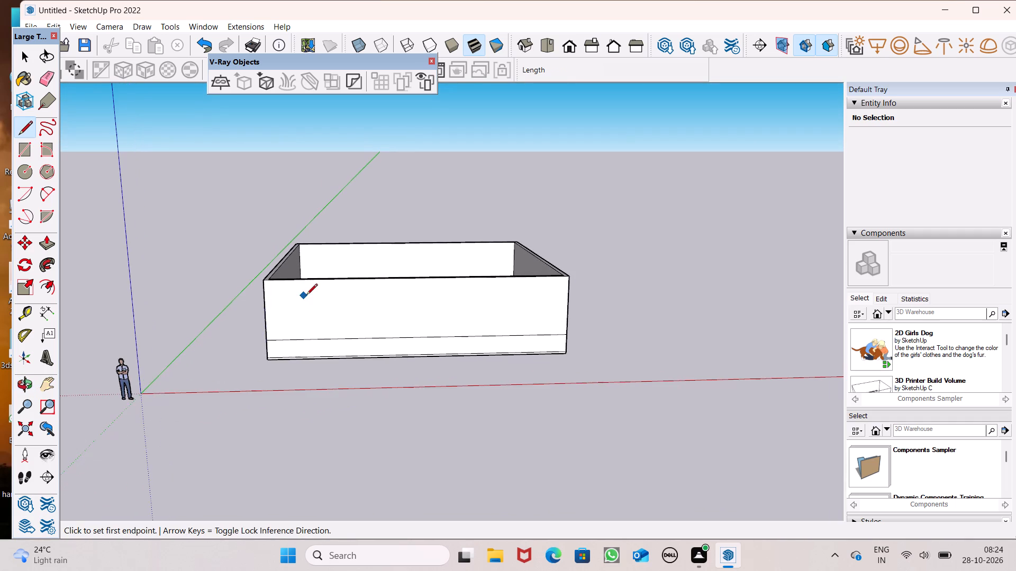
scroll(306, 296, up, 3)
scroll(288, 327, down, 1)
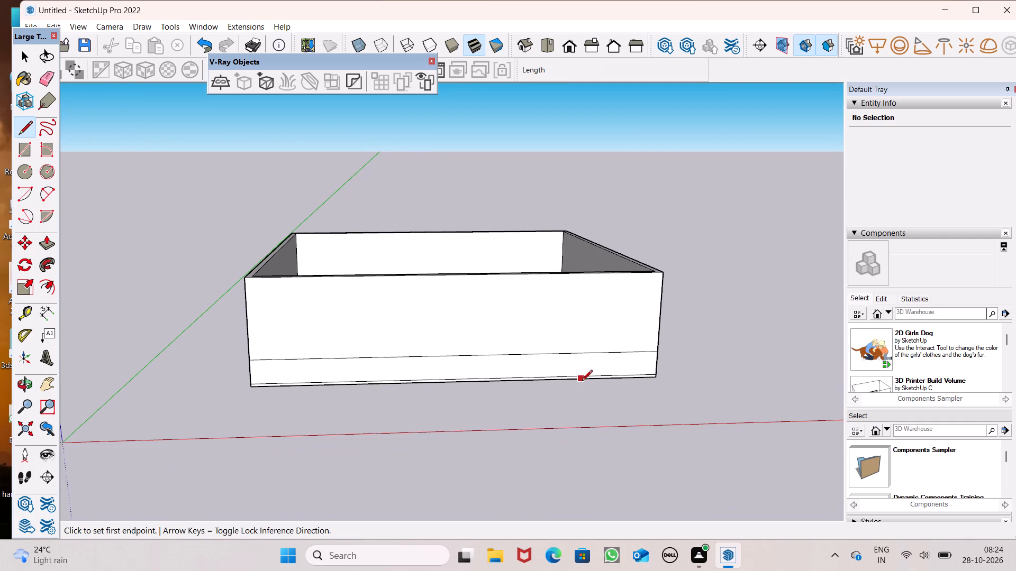
middle_drag(582, 381, 540, 356)
scroll(631, 288, up, 7)
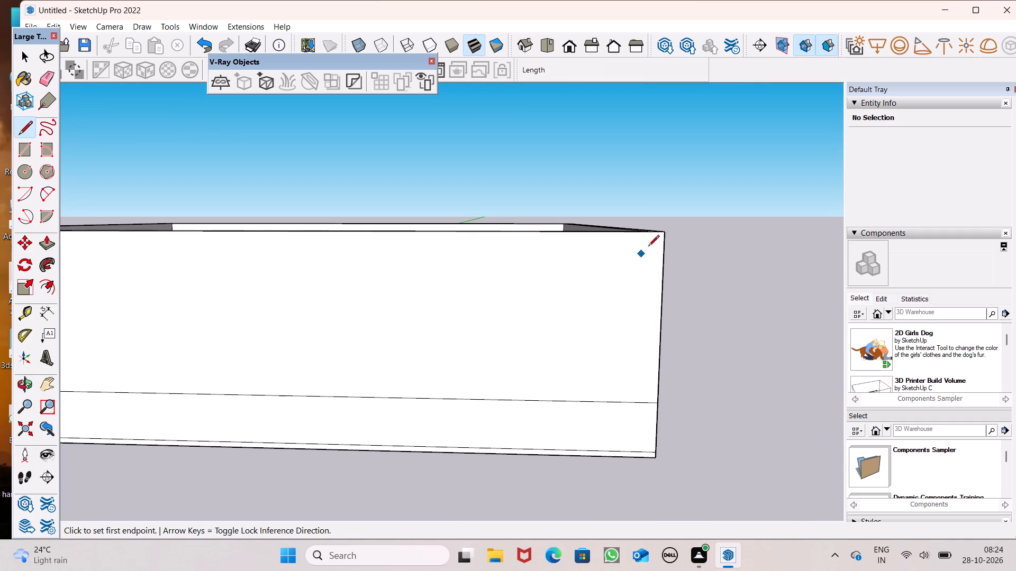
scroll(662, 250, down, 6)
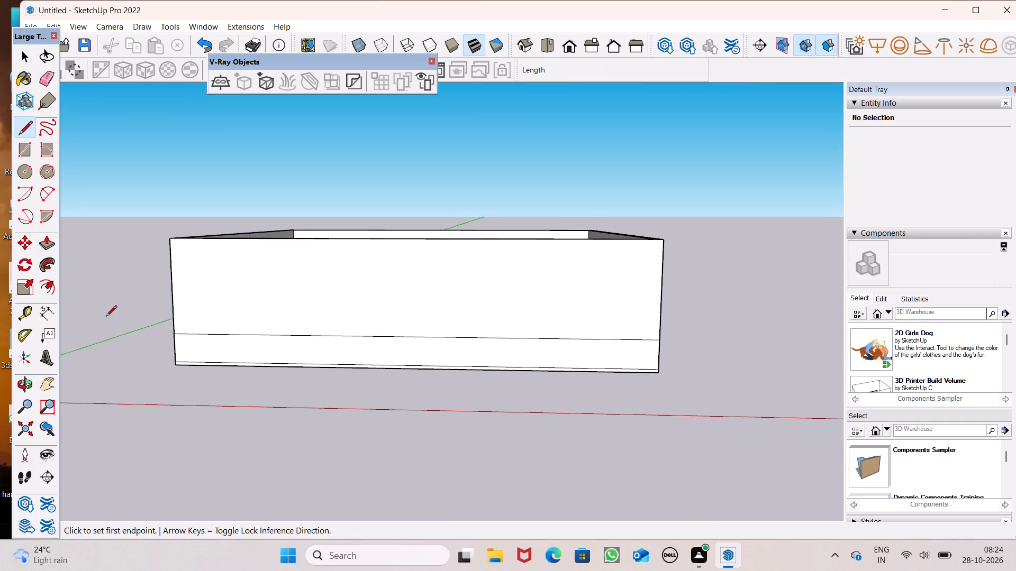
scroll(246, 320, up, 5)
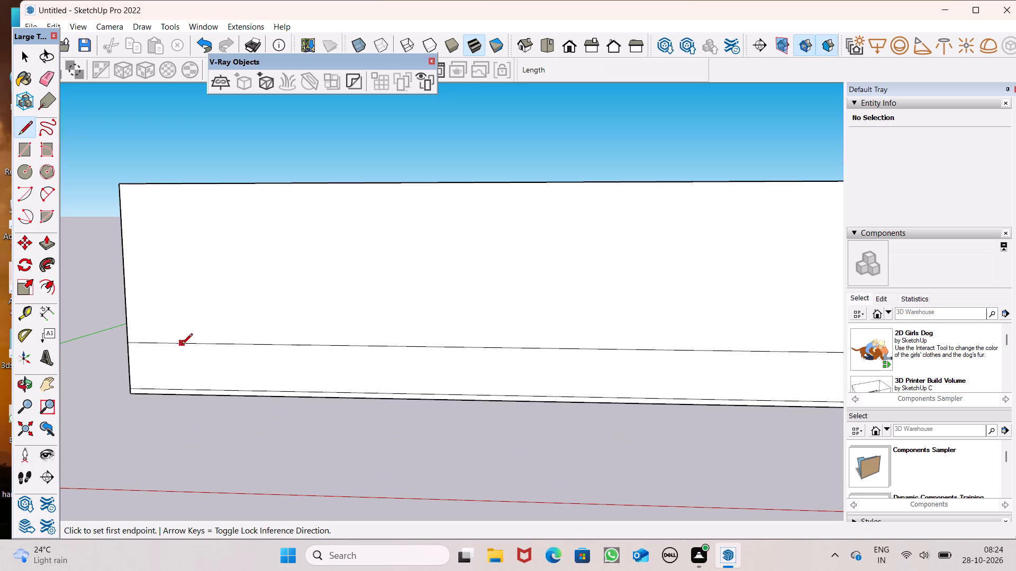
click(182, 345)
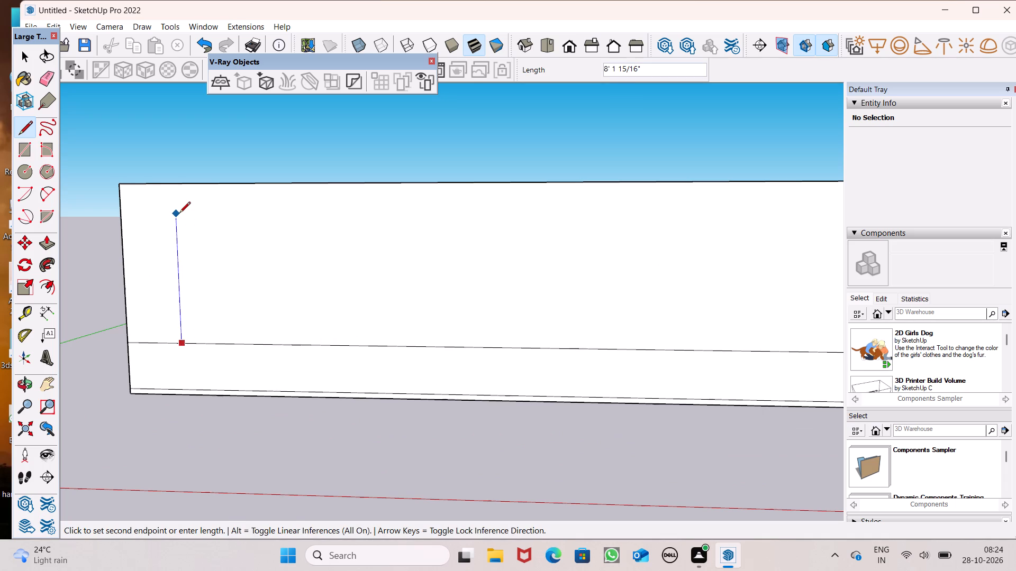
click(179, 210)
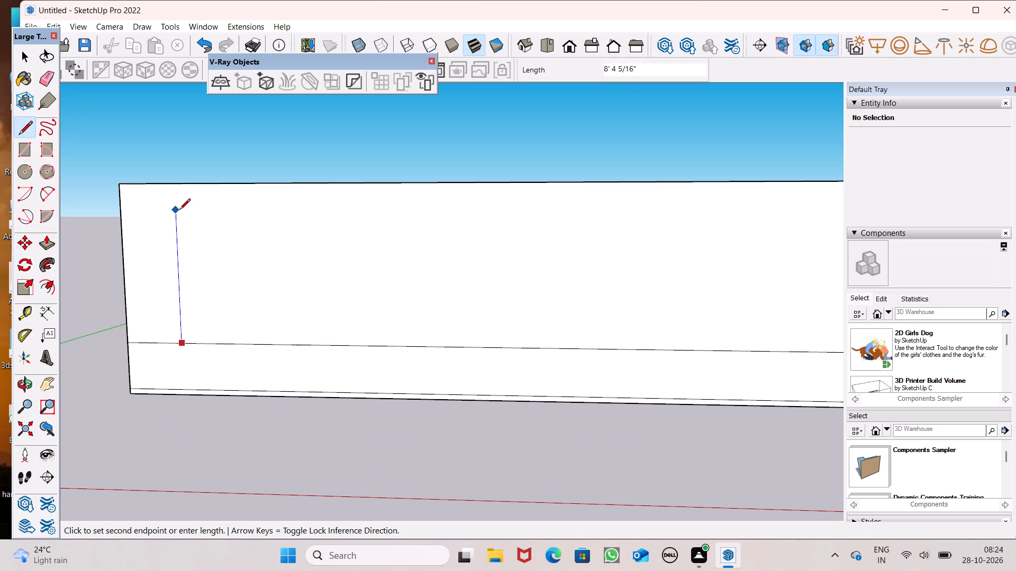
Complete the first front-wall outline with a top line about 24' long and a vertical line back down to the plinth line.
scroll(391, 222, down, 2)
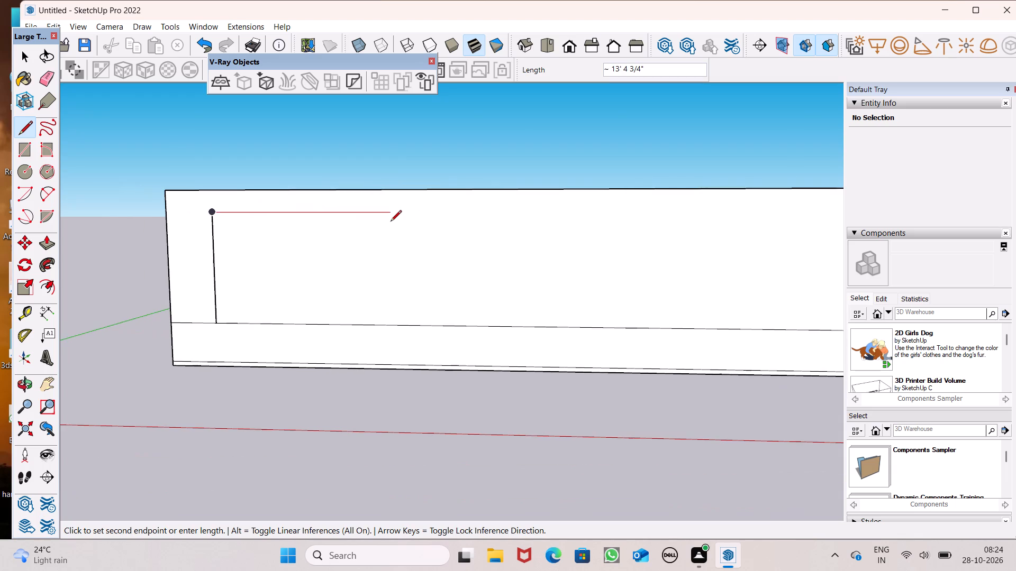
scroll(486, 223, down, 4)
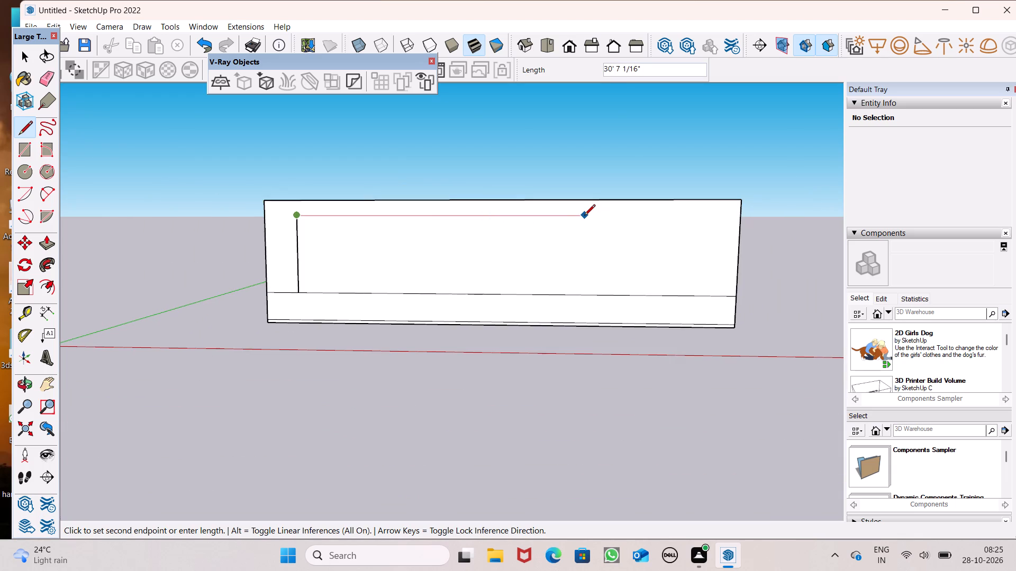
scroll(584, 216, up, 2)
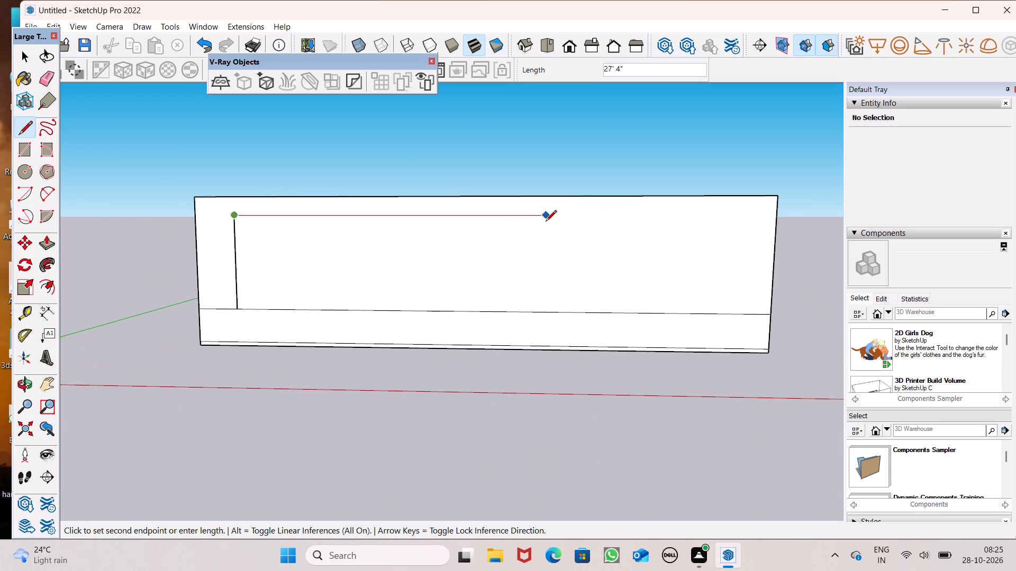
click(506, 223)
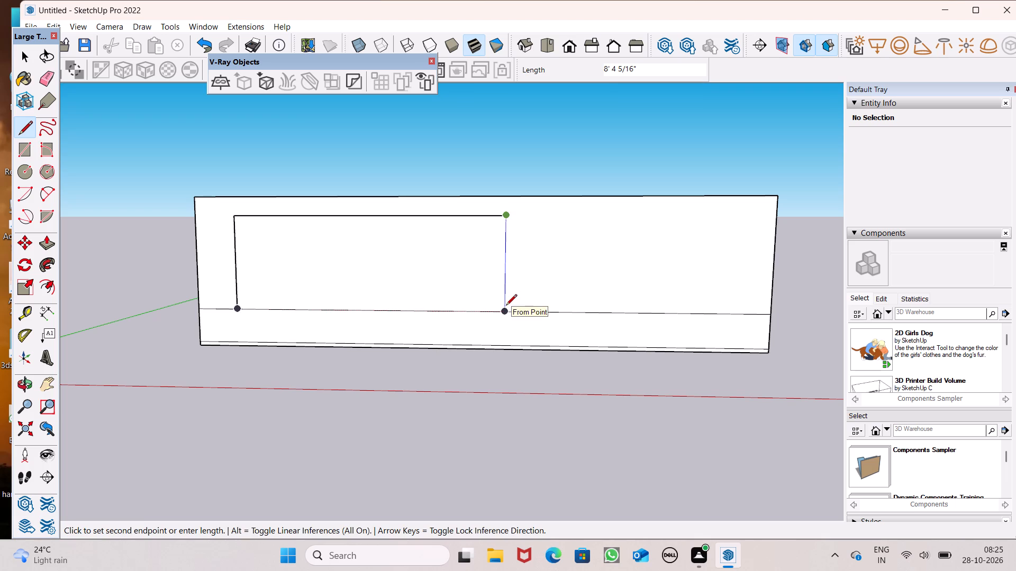
click(506, 306)
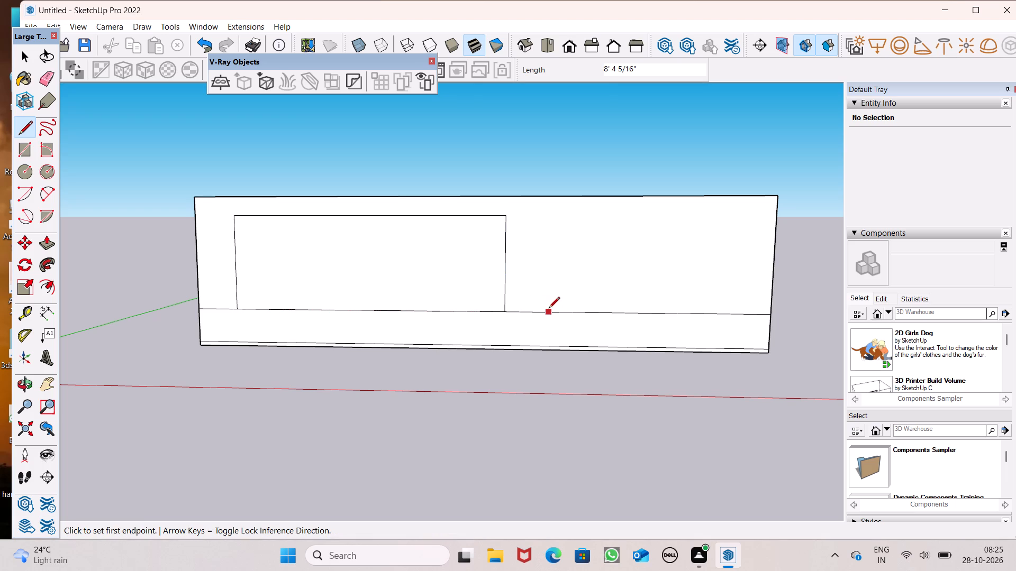
Draw a second outline on the front wall beside the first, about 15' 10" wide and 8' 4" high from the plinth line.
click(549, 310)
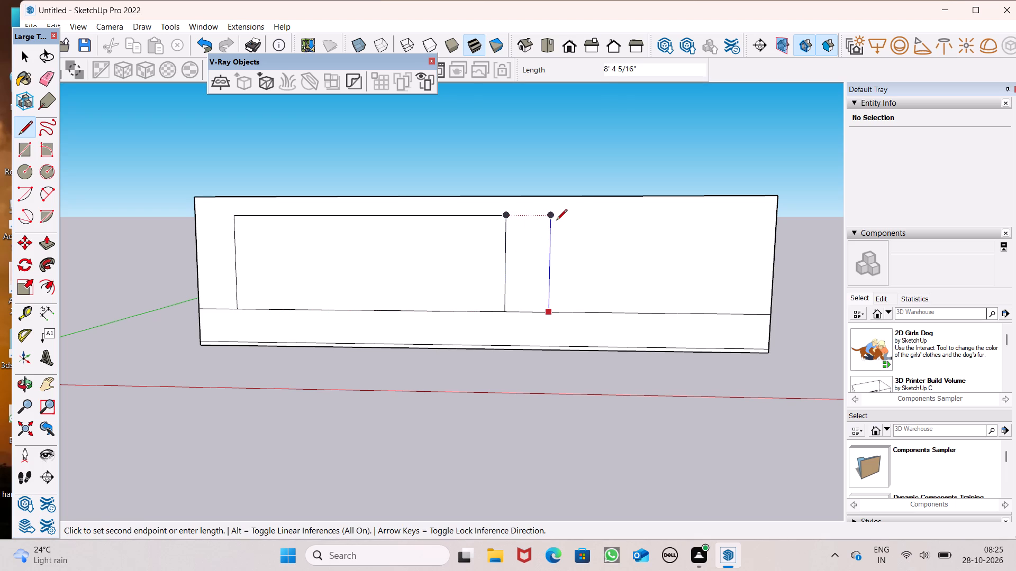
click(556, 220)
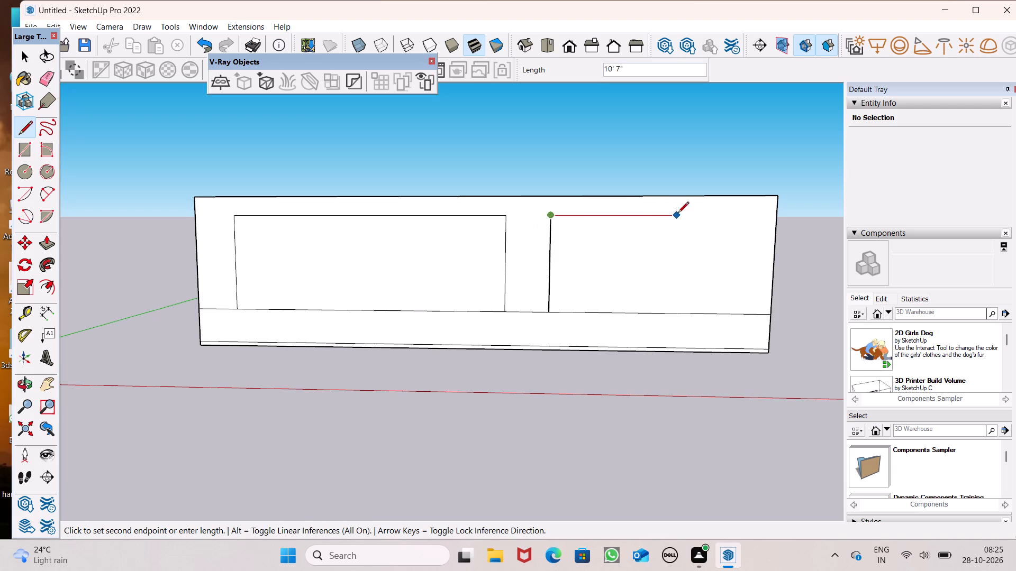
click(741, 220)
click(738, 314)
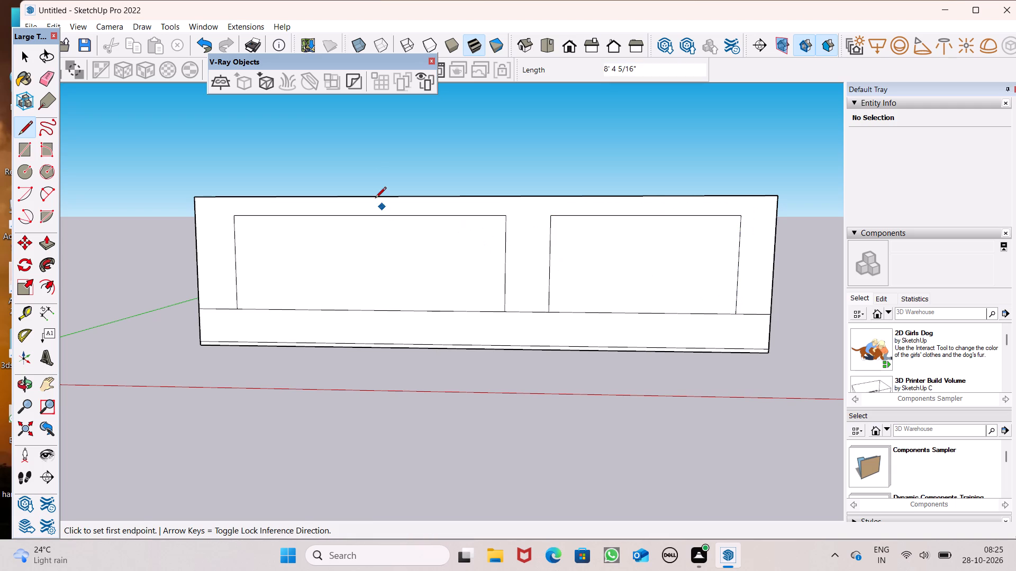
key(space)
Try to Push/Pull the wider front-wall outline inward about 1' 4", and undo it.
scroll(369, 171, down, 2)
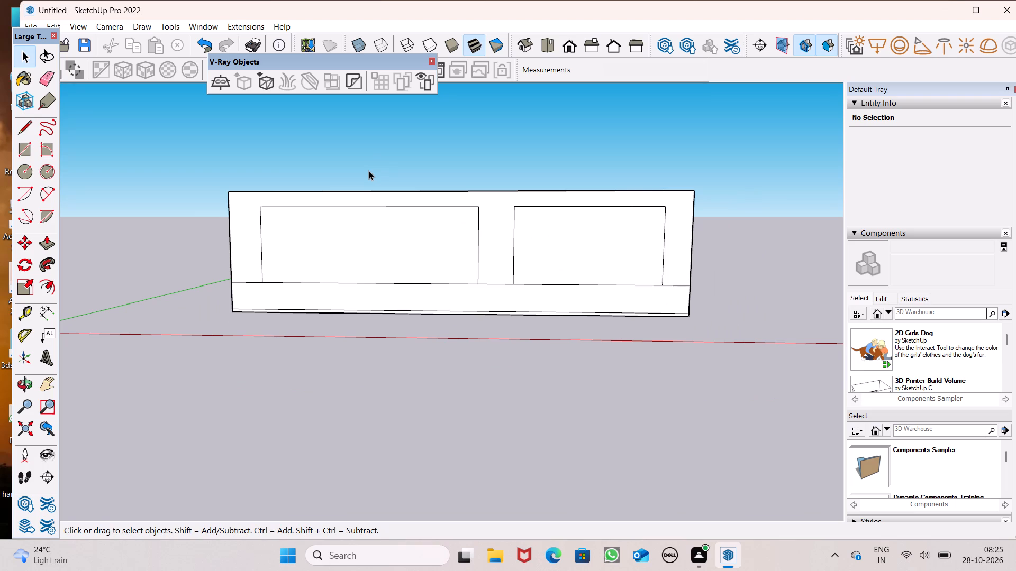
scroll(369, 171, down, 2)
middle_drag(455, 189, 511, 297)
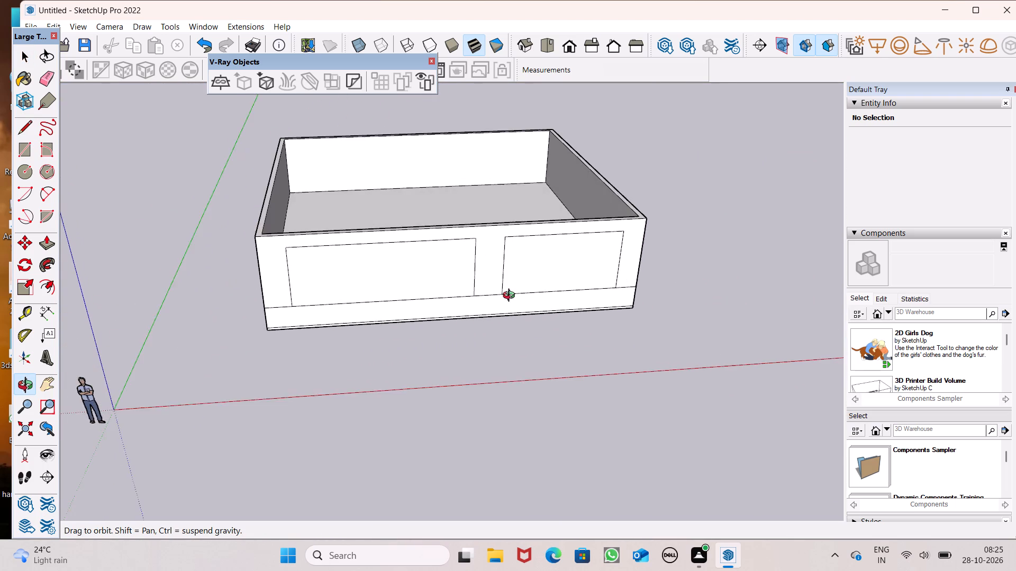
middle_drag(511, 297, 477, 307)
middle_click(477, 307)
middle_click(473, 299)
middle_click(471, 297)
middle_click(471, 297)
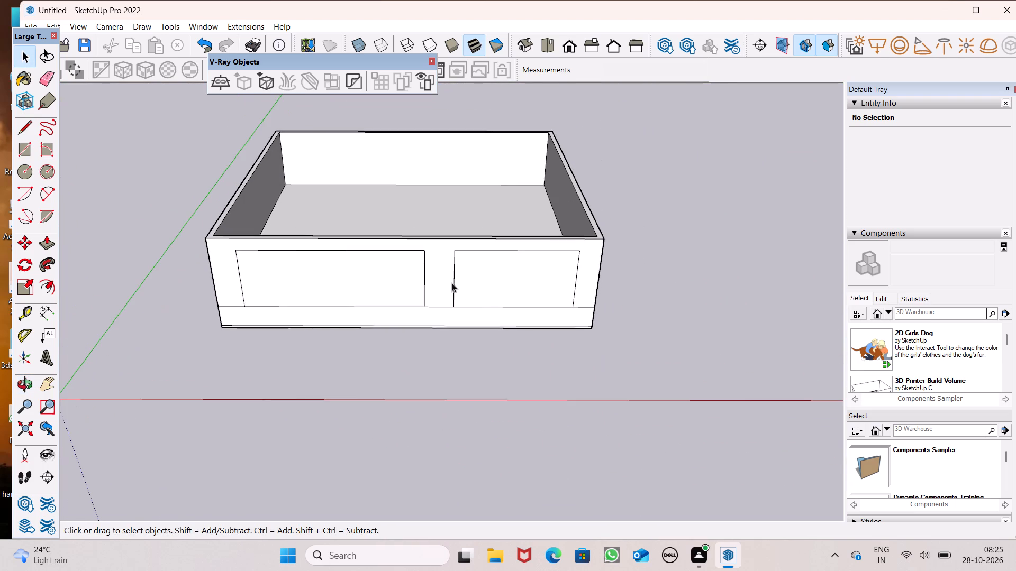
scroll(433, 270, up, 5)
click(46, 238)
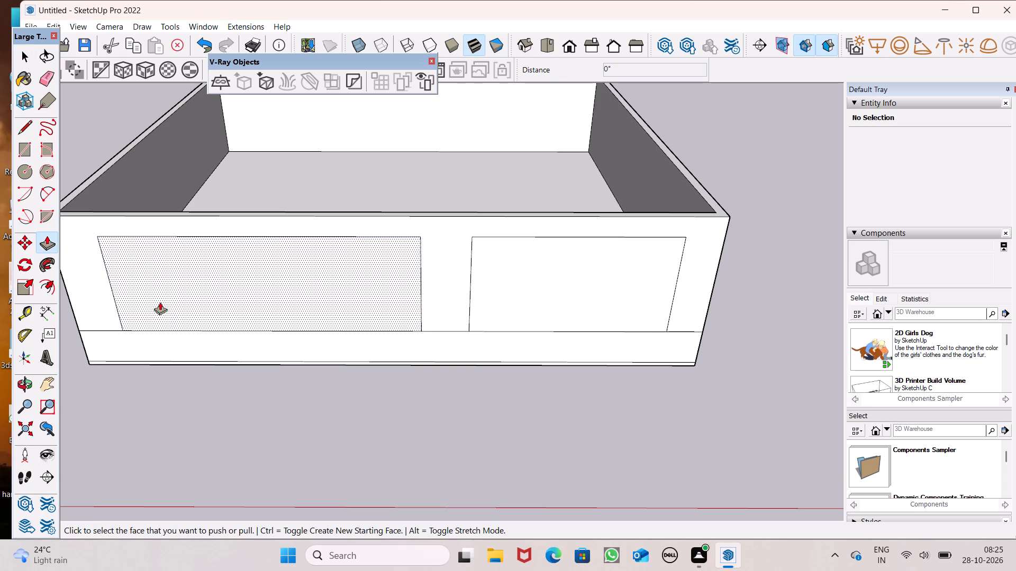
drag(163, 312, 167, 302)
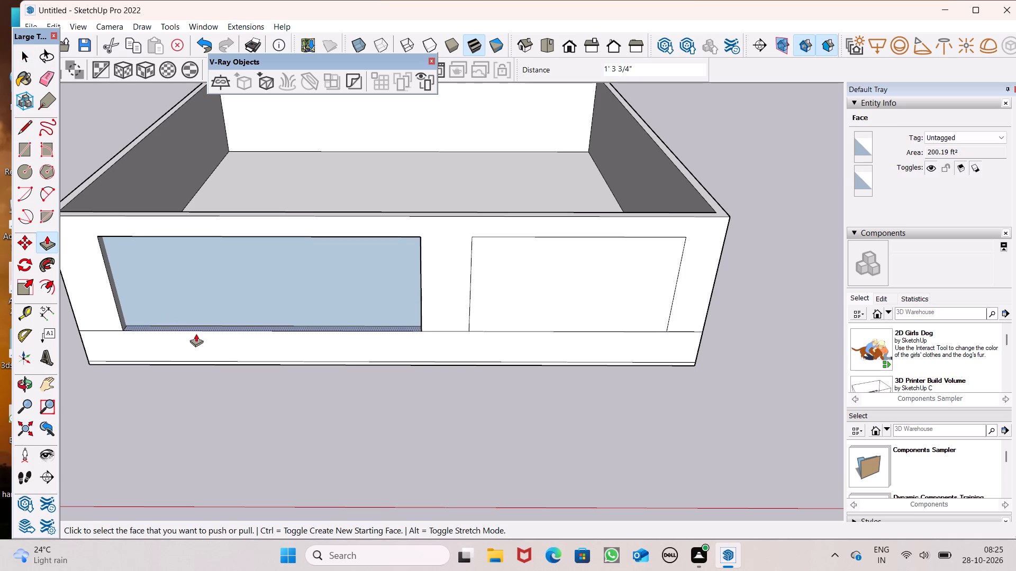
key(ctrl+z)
Push/Pull the wider front-wall outline inward about 4 3/4" to form a recessed panel.
scroll(123, 307, up, 6)
drag(155, 336, 158, 333)
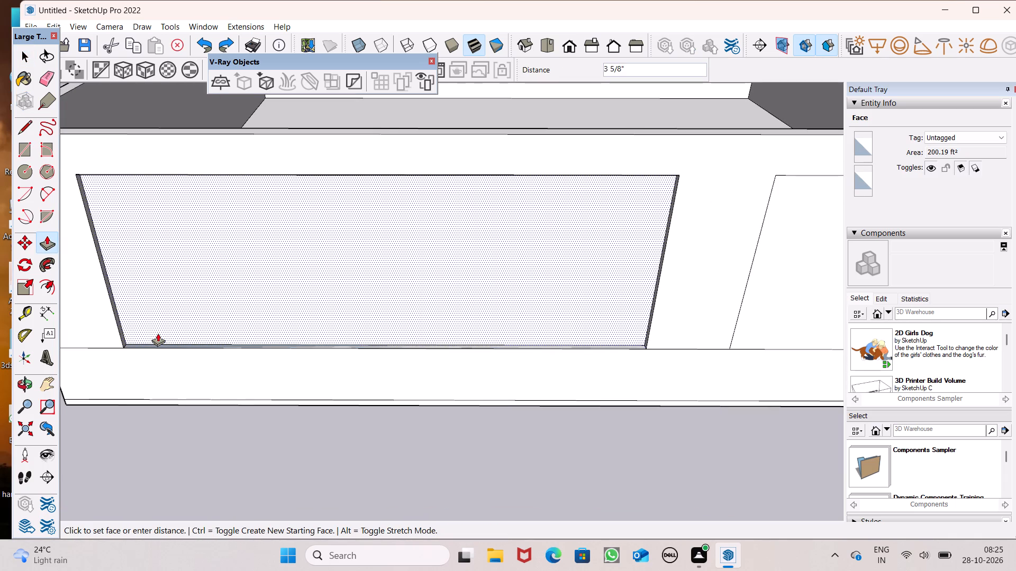
drag(158, 333, 157, 331)
Push/Pull the narrower front-wall outline inward to match the 4 3/4" depth of the wider recess.
scroll(218, 273, down, 4)
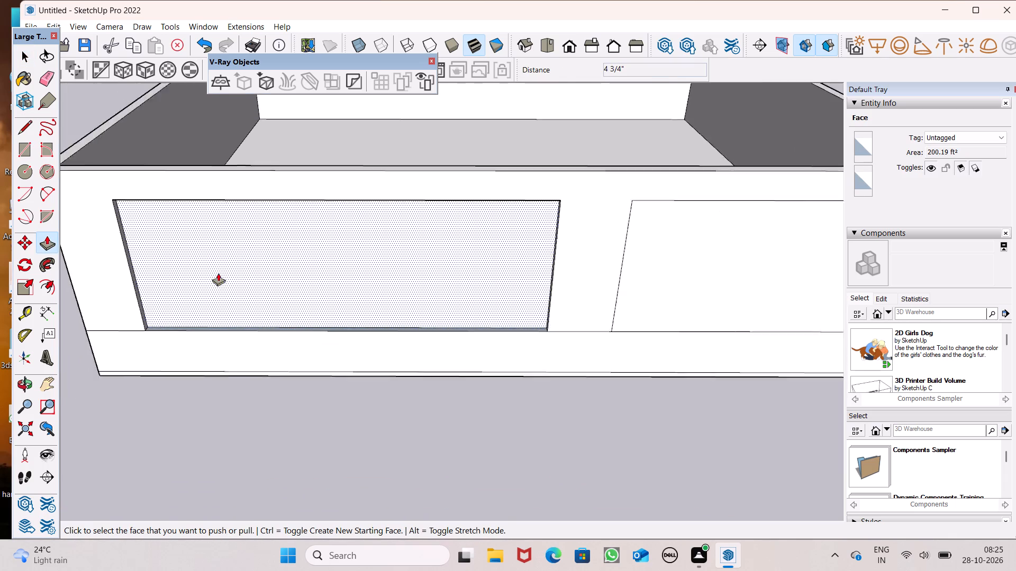
scroll(218, 273, down, 2)
scroll(134, 271, down, 2)
middle_drag(288, 344, 126, 228)
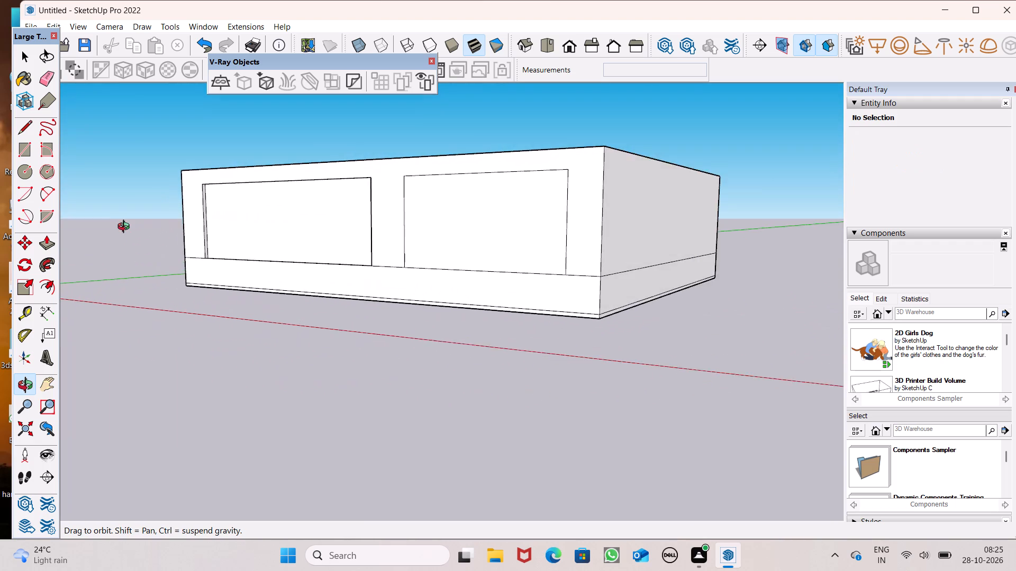
middle_drag(126, 228, 316, 262)
scroll(429, 242, up, 5)
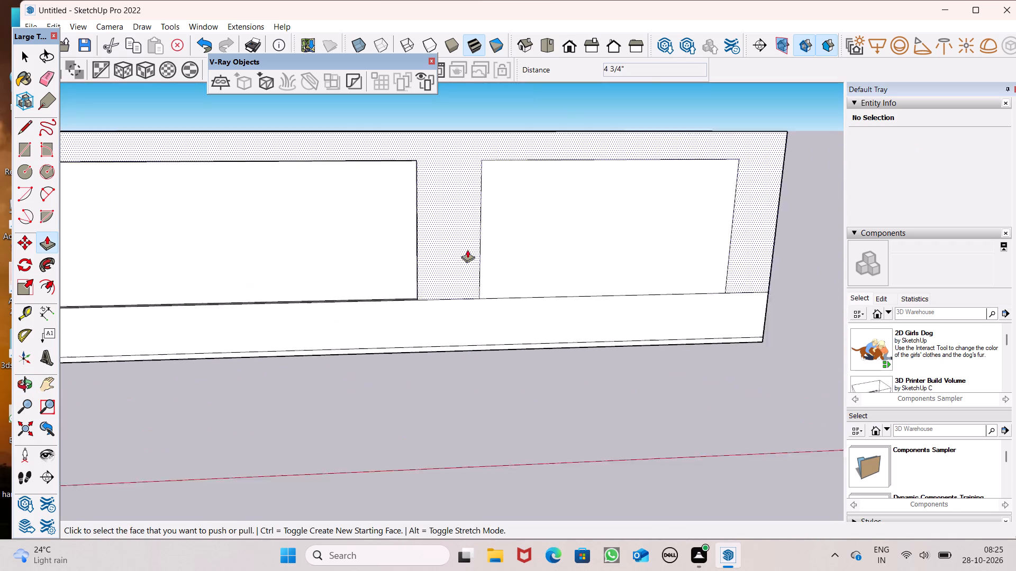
scroll(467, 250, up, 1)
drag(500, 296, 374, 279)
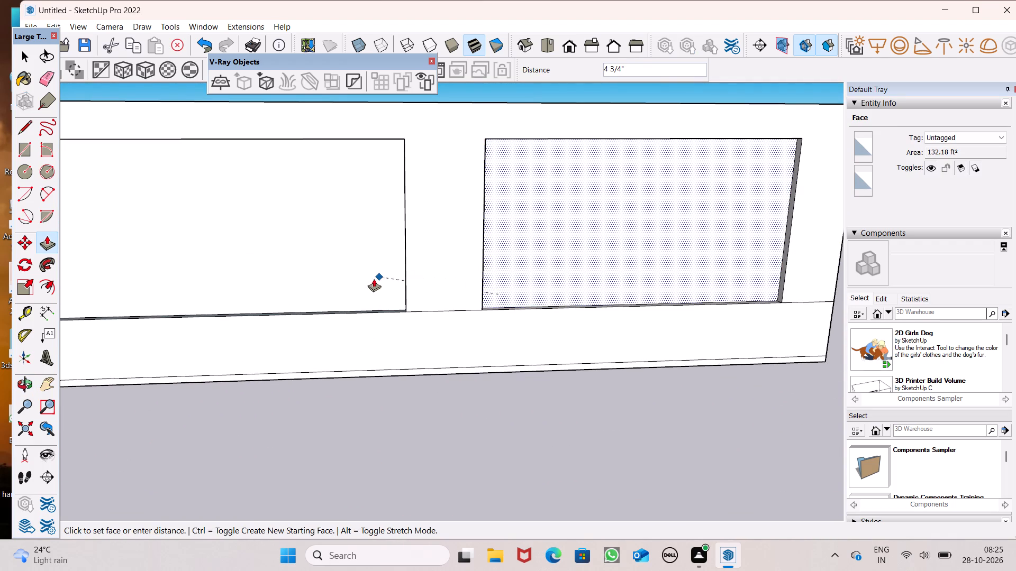
drag(374, 279, 373, 279)
key(space)
Draw a line about 4' 11" long along the back wall's inner top edge to create a roof face closing the walls.
scroll(329, 254, down, 6)
scroll(492, 271, down, 2)
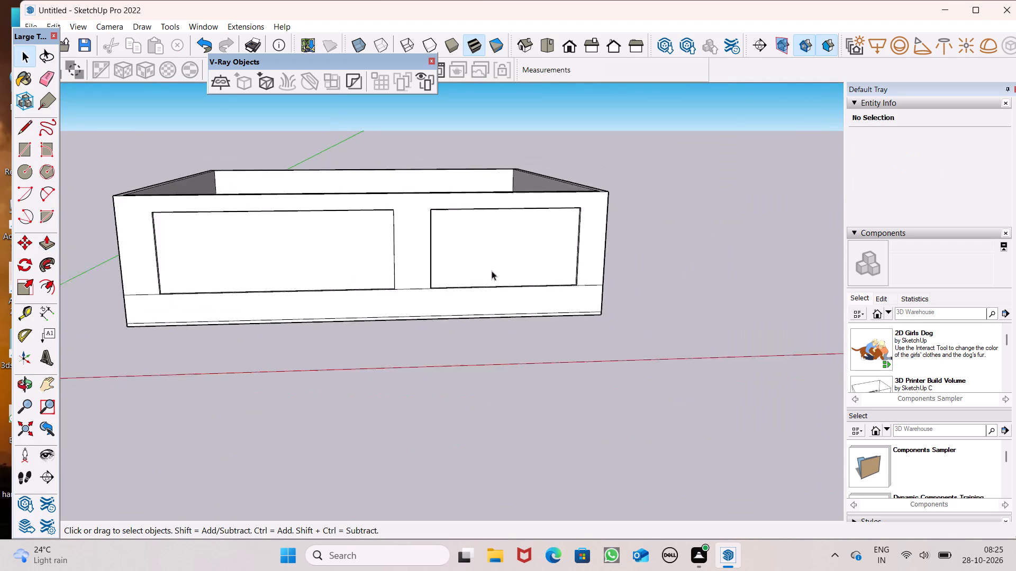
scroll(492, 271, down, 6)
middle_drag(573, 206, 573, 419)
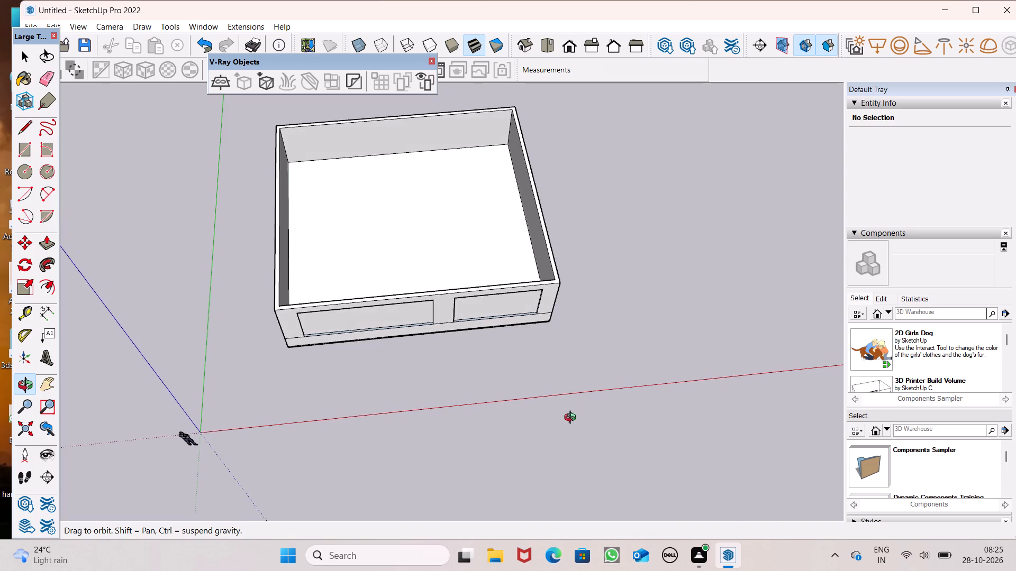
middle_drag(573, 419, 526, 403)
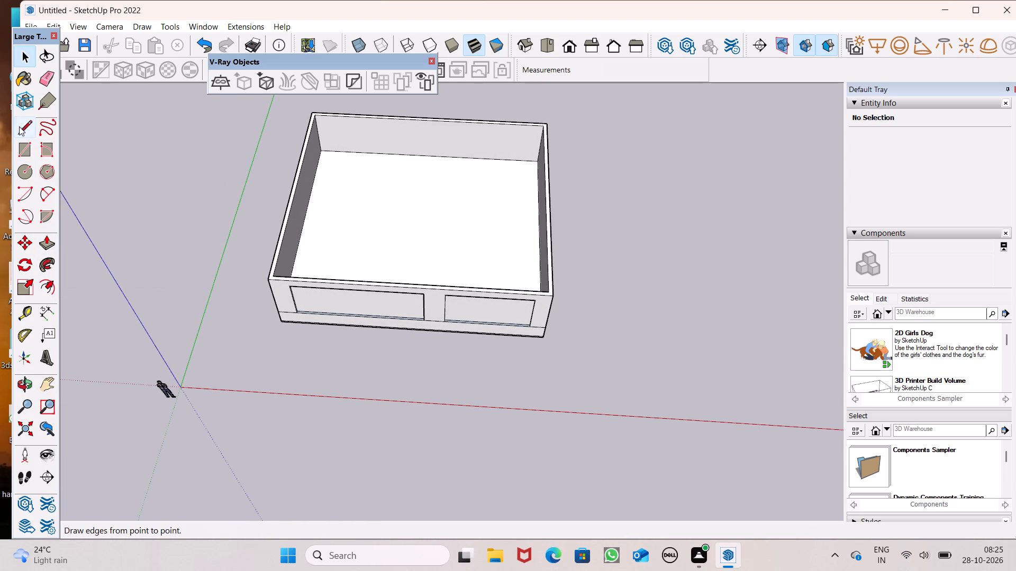
drag(19, 126, 26, 126)
click(319, 119)
click(338, 117)
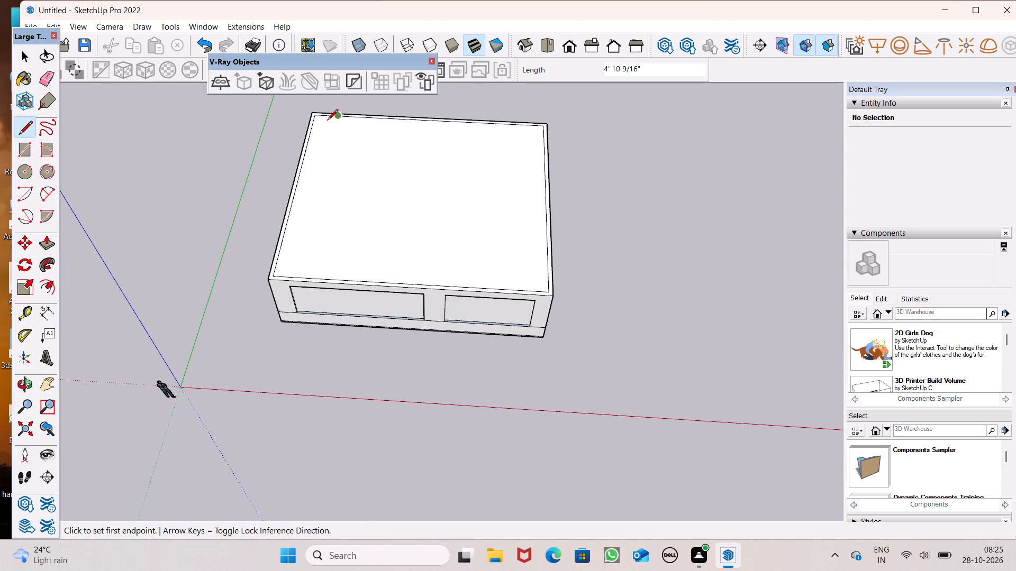
Push/Pull the roof face between the walls by 6".
click(57, 247)
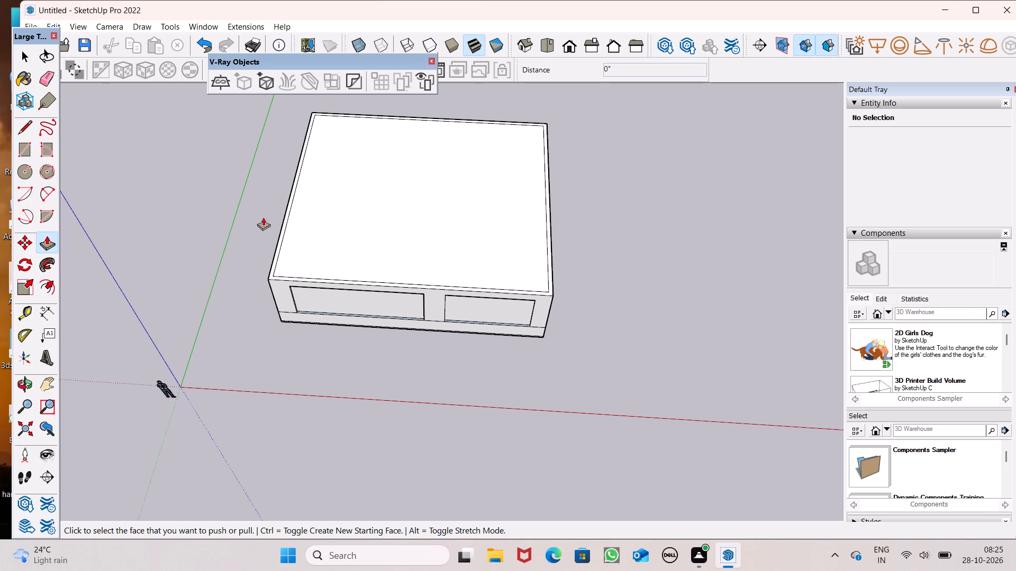
click(368, 228)
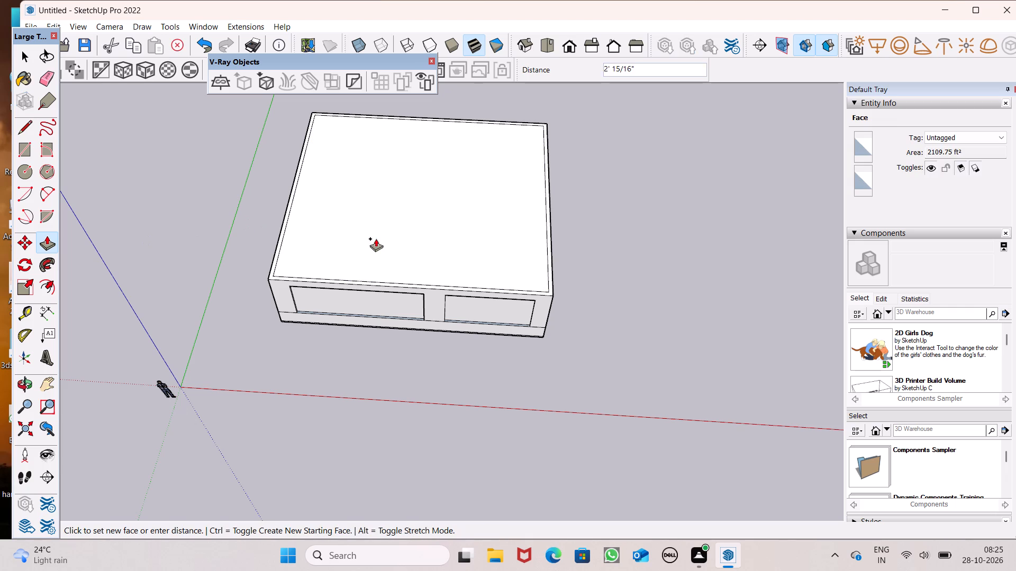
key(6)
key(shift+quotedbl)
key(Return)
key(space)
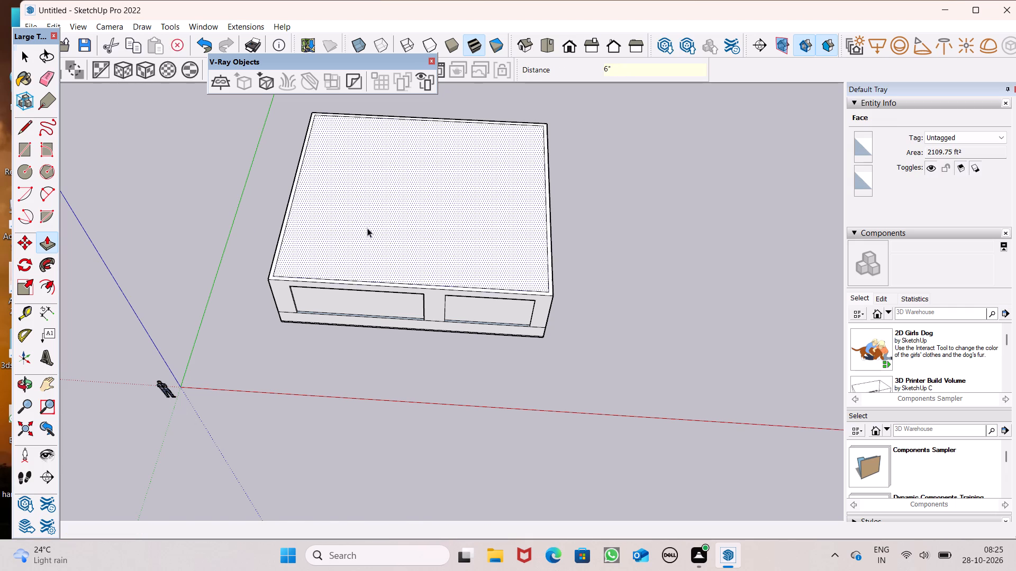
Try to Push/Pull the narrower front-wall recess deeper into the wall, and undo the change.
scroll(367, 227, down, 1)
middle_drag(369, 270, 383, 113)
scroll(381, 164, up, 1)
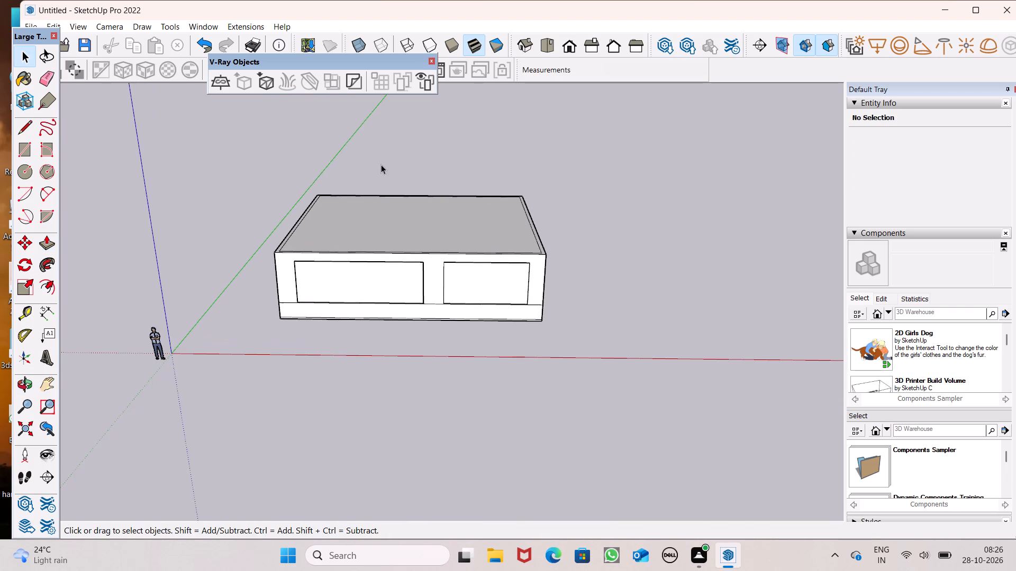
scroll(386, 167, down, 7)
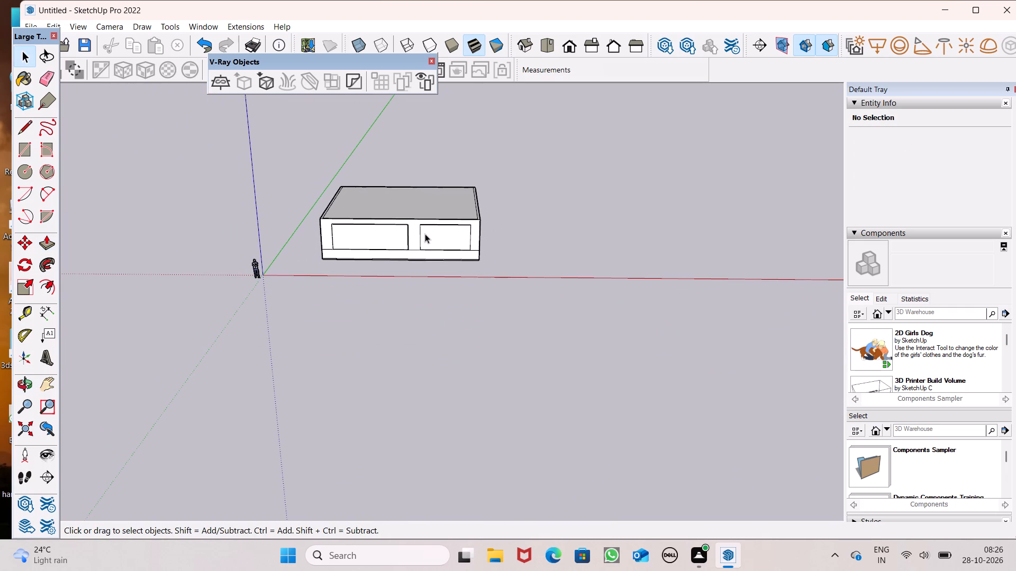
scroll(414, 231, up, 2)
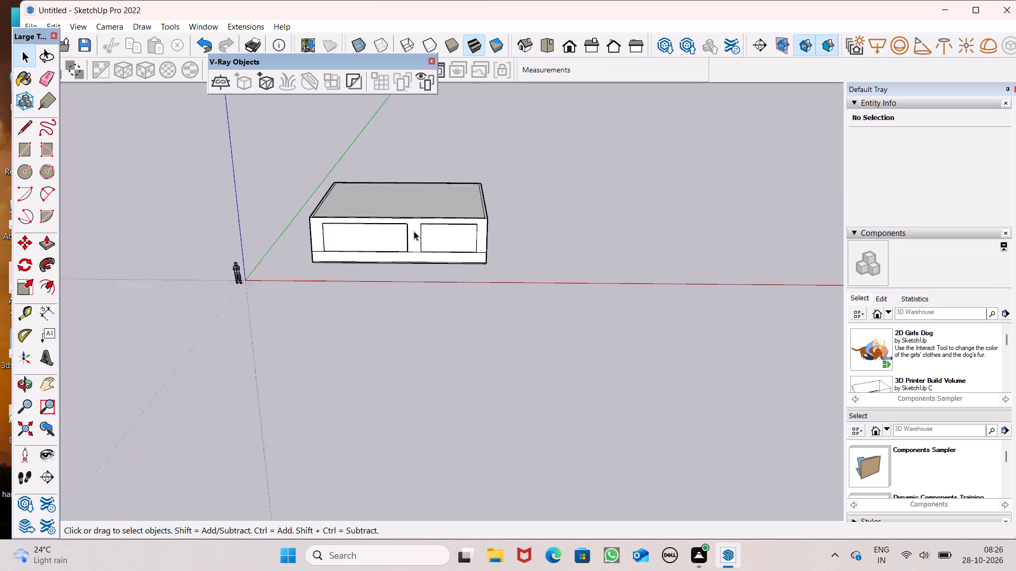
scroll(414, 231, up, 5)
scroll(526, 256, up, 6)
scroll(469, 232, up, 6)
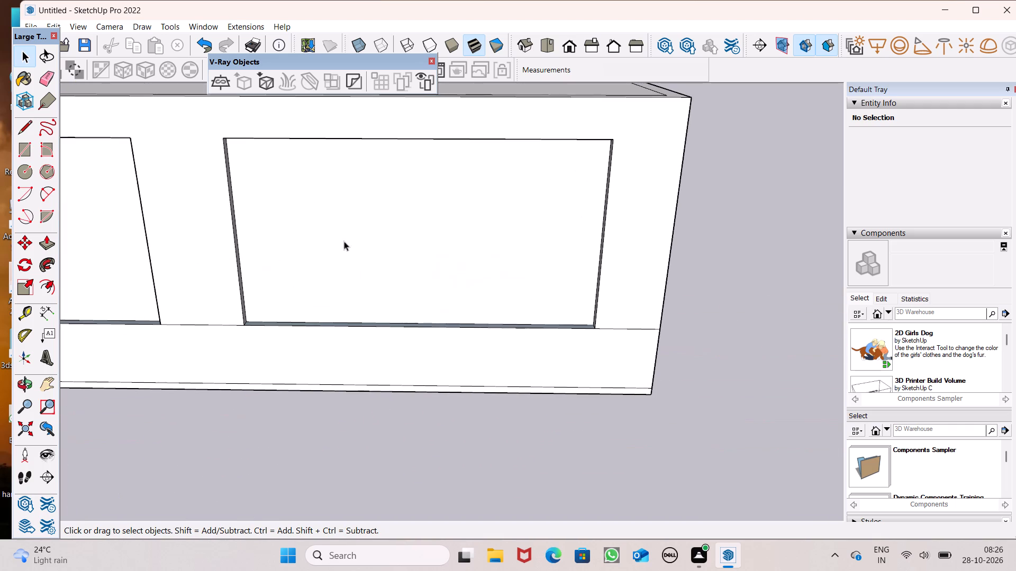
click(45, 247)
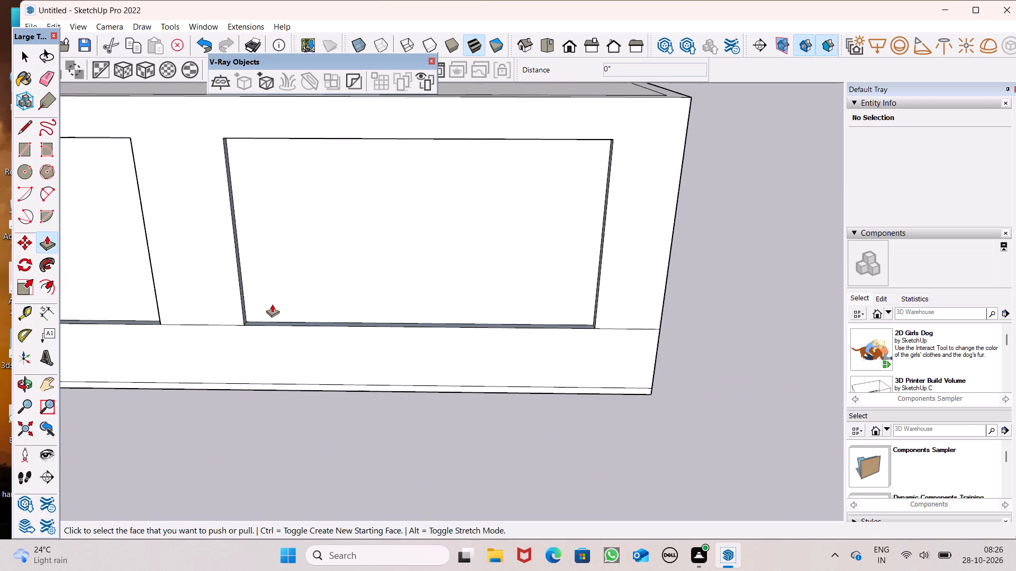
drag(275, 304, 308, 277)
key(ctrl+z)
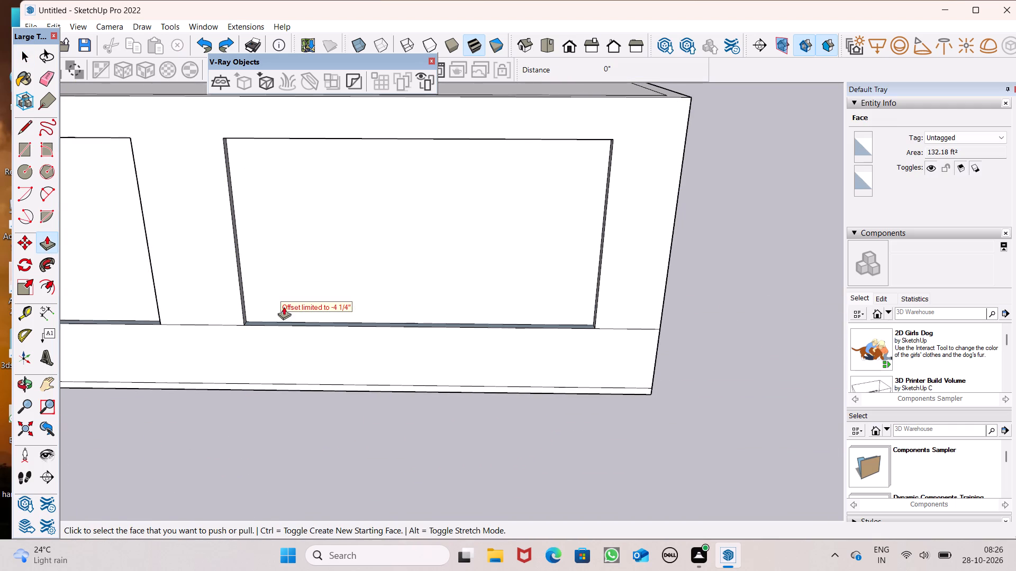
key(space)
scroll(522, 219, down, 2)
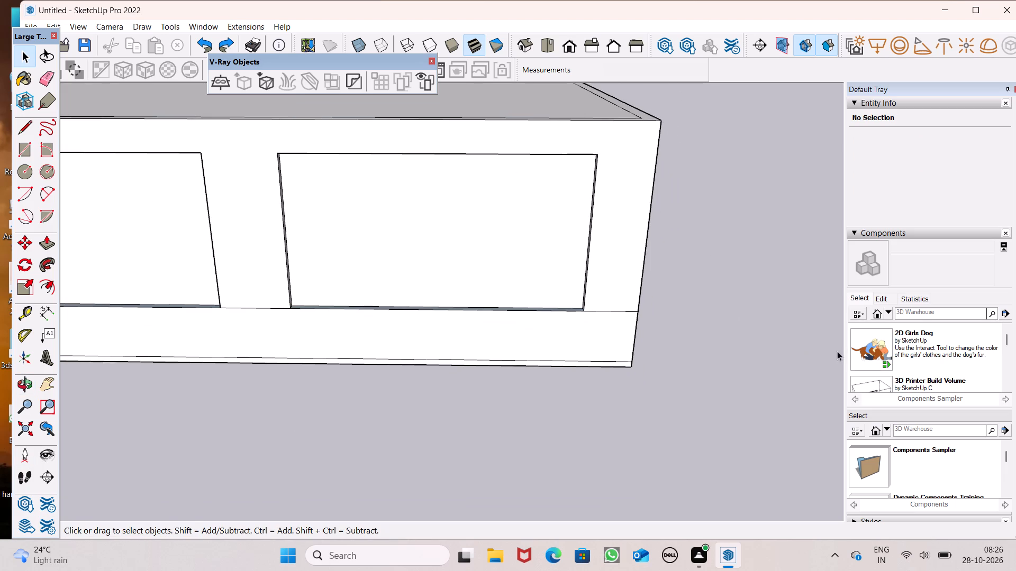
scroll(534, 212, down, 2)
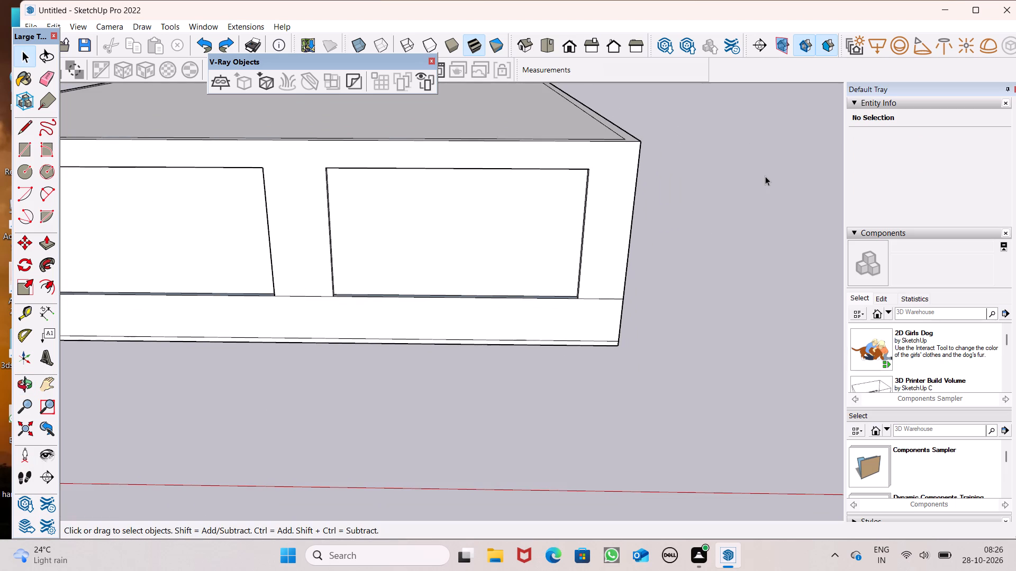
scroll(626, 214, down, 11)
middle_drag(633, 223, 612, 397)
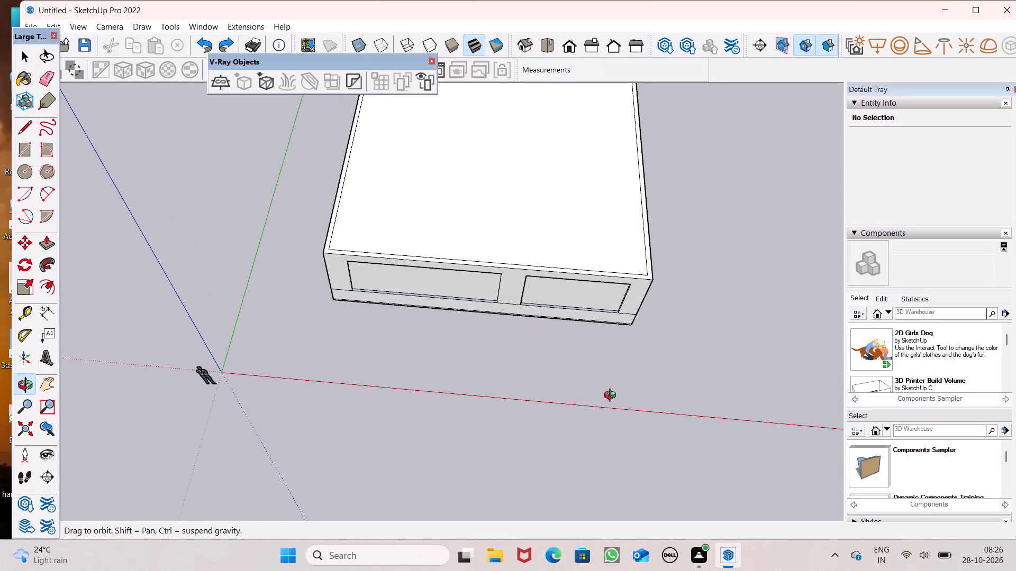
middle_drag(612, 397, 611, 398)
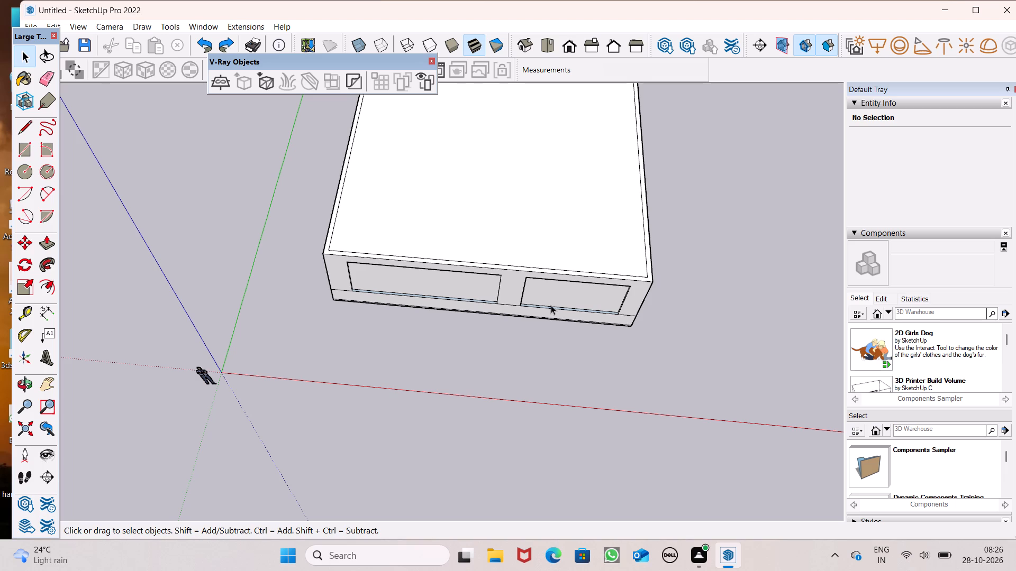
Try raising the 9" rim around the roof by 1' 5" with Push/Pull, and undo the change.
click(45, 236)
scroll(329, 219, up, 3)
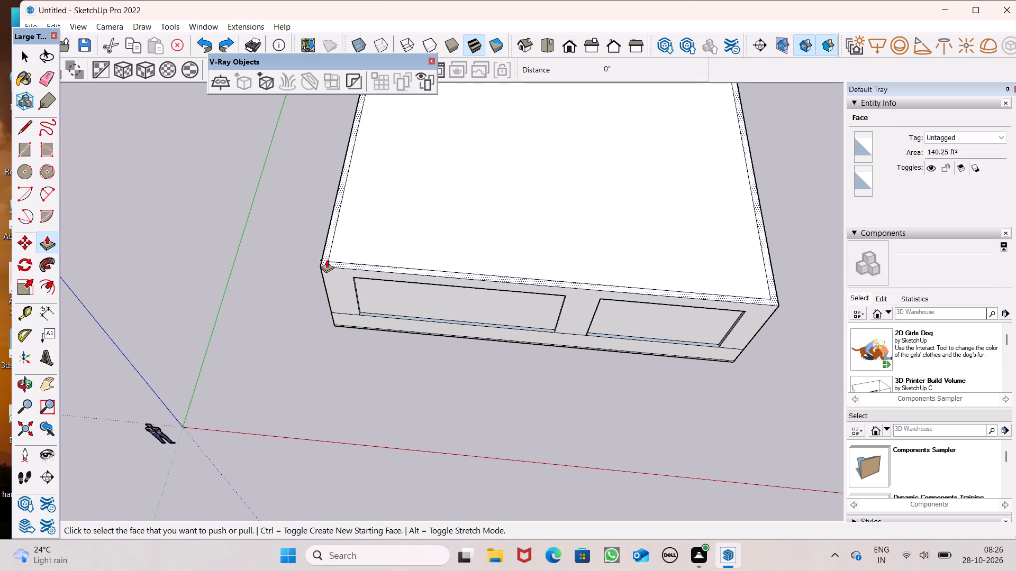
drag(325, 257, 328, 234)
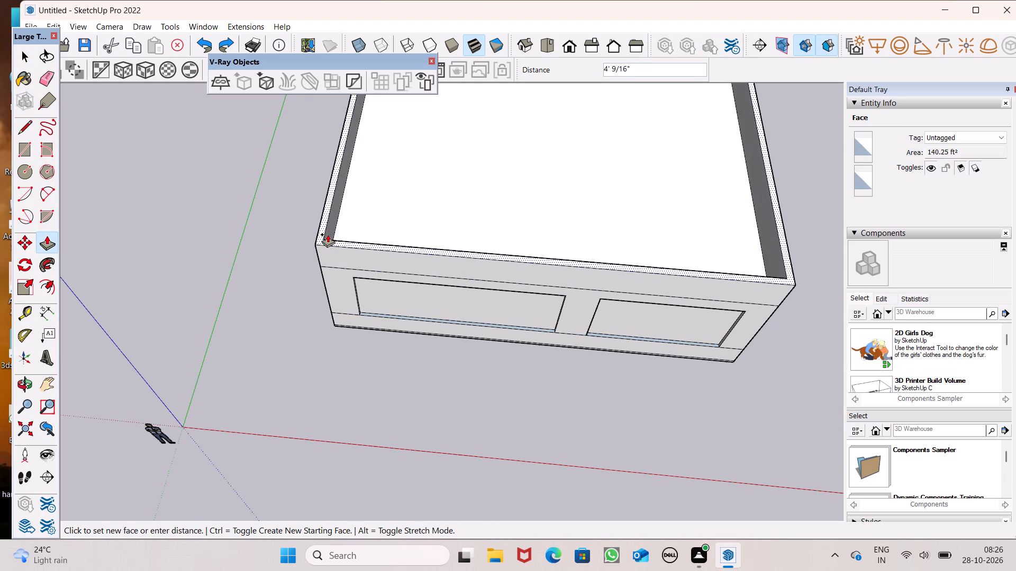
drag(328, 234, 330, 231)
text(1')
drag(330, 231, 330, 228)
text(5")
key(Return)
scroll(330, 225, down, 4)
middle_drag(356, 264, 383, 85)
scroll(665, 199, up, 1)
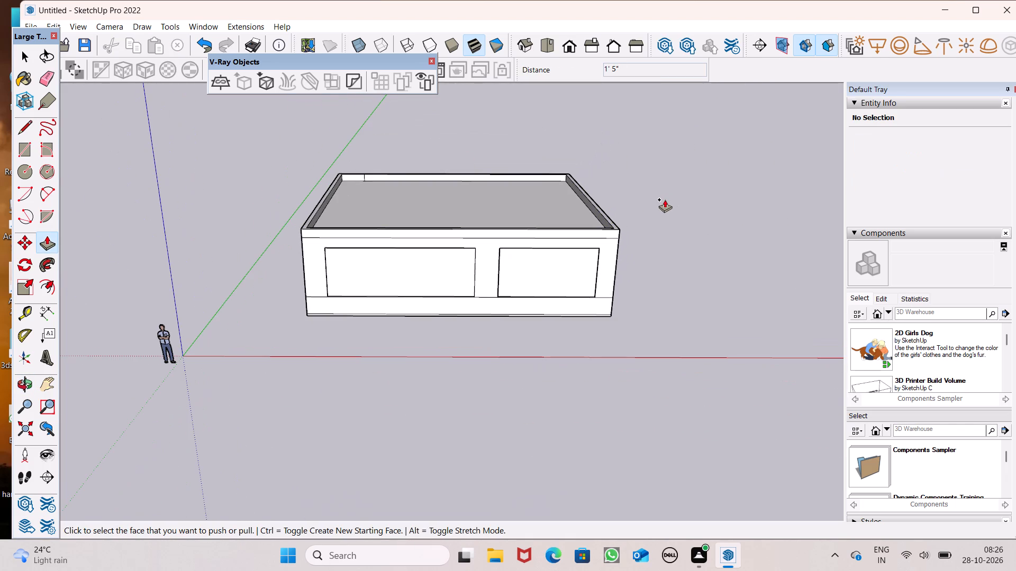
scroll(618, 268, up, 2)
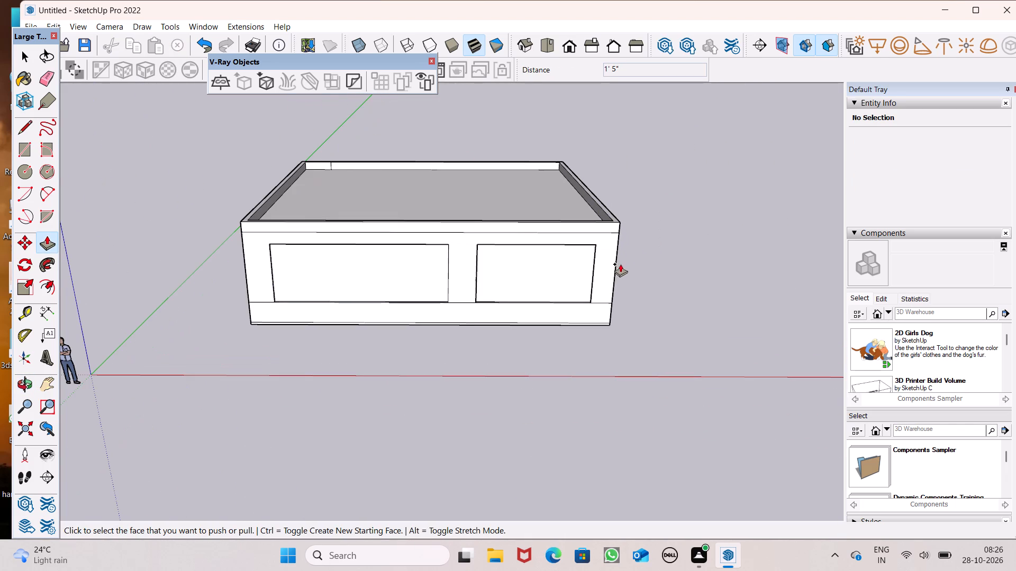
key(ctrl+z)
Push/Pull the 9" rim around the roof upward by 2' to form a parapet.
middle_drag(651, 226, 640, 281)
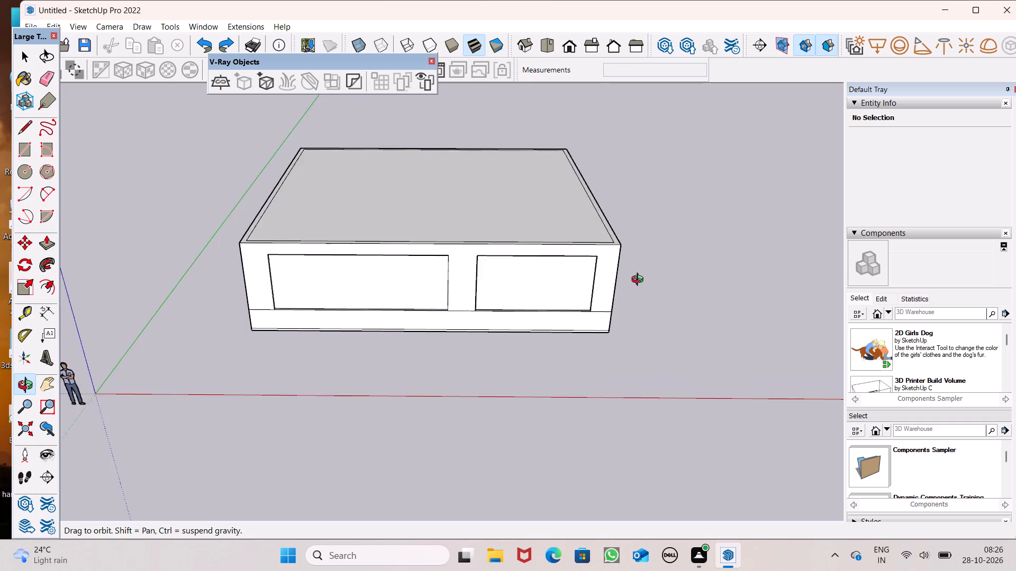
middle_drag(640, 281, 586, 345)
scroll(589, 346, up, 5)
scroll(622, 290, up, 1)
middle_drag(622, 290, 642, 254)
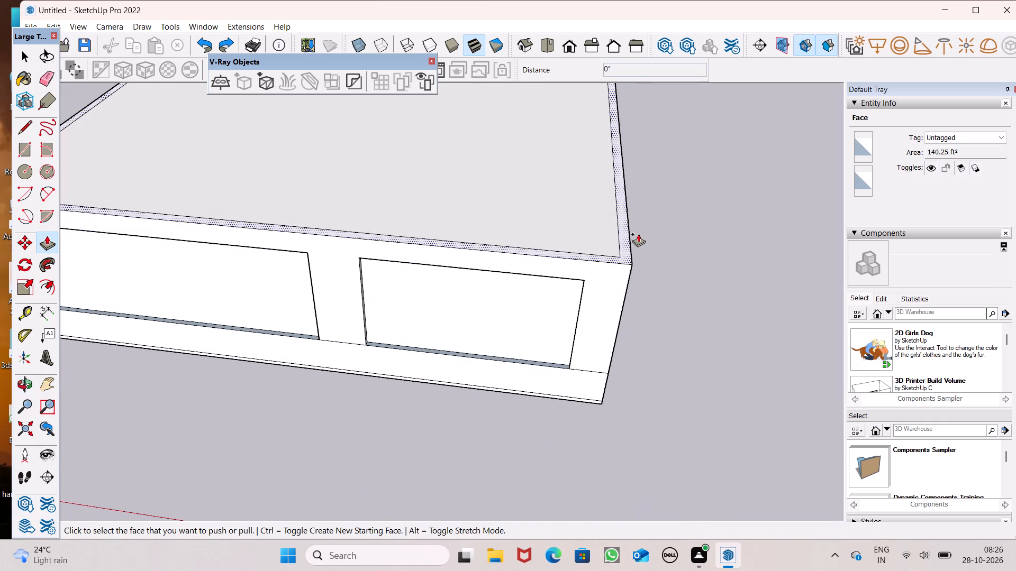
scroll(638, 234, up, 5)
drag(618, 278, 628, 196)
text(2')
key(Return)
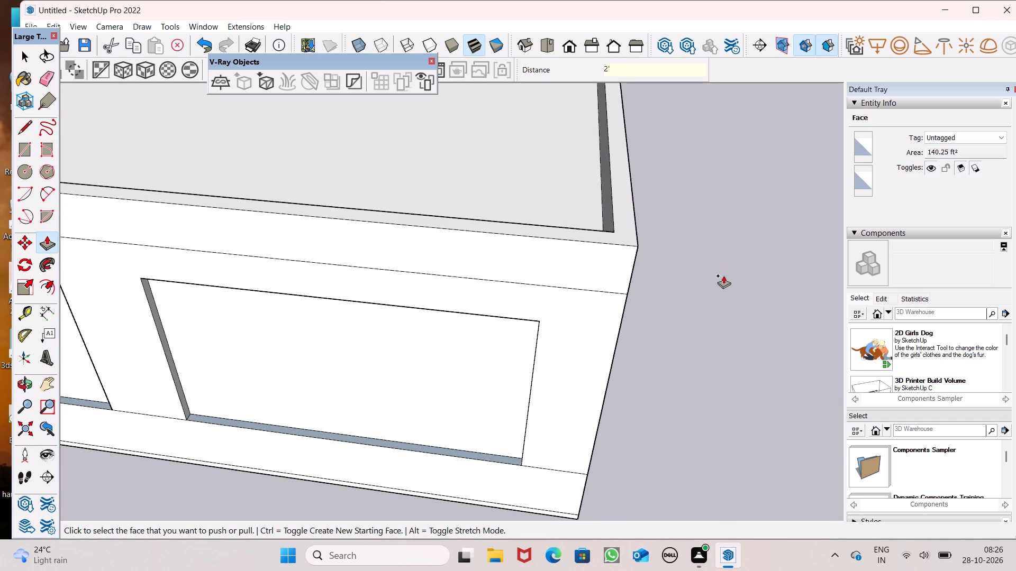
key(space)
Erase the short stray vertical line on the inner face of the back parapet.
scroll(724, 278, down, 5)
middle_drag(729, 302, 800, 219)
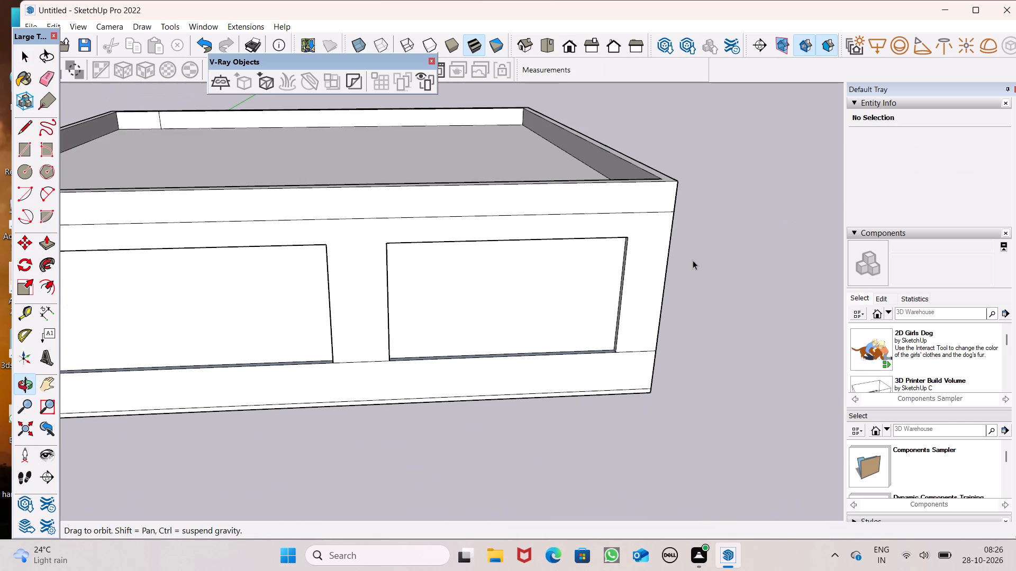
scroll(698, 287, down, 2)
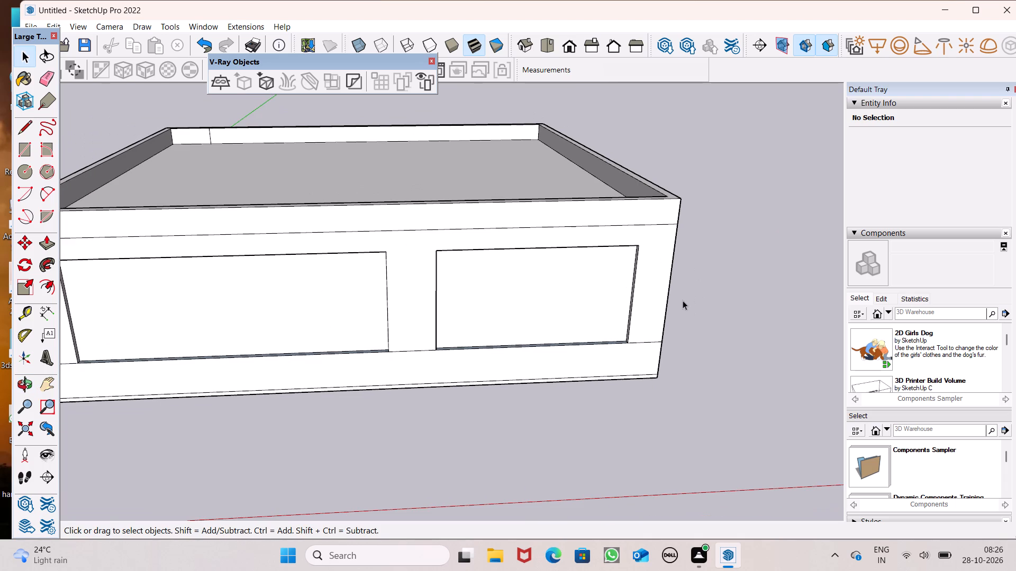
scroll(659, 305, down, 5)
middle_drag(557, 203, 546, 263)
click(47, 77)
scroll(259, 61, up, 2)
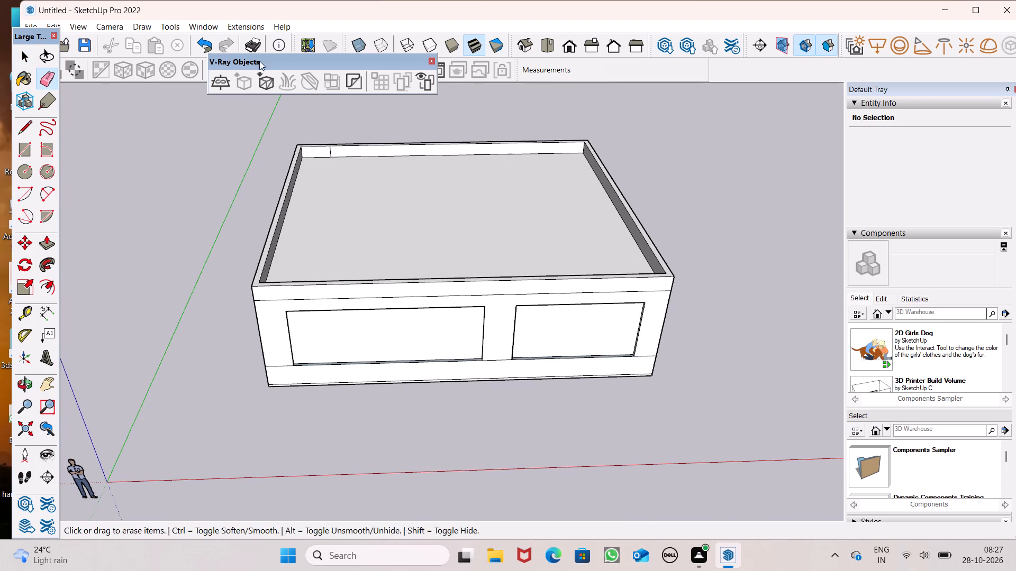
scroll(259, 61, up, 4)
scroll(359, 204, up, 6)
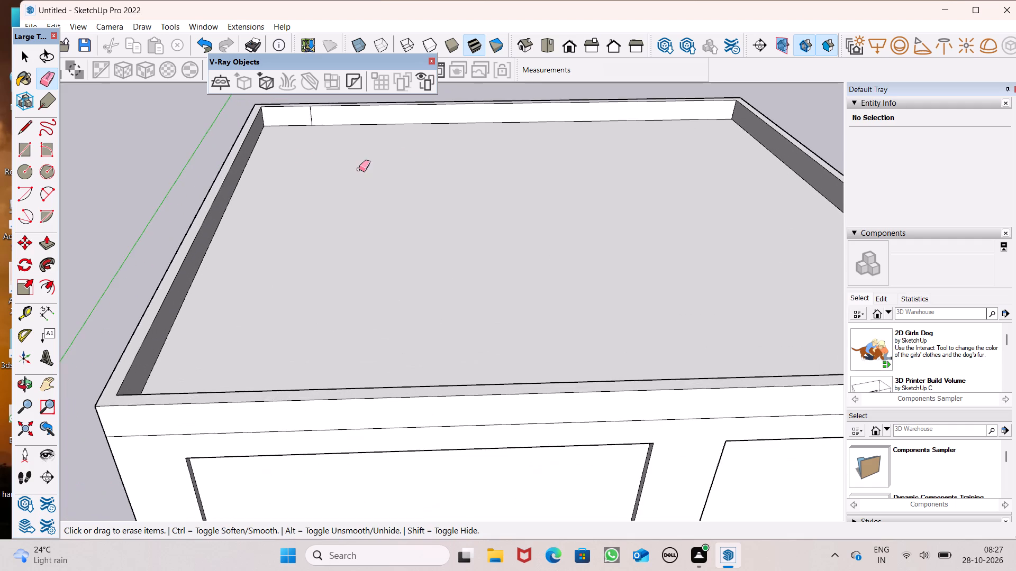
scroll(334, 137, up, 5)
drag(309, 114, 295, 114)
Examine the parapet and the roof from the front and the back of the building.
scroll(387, 215, down, 8)
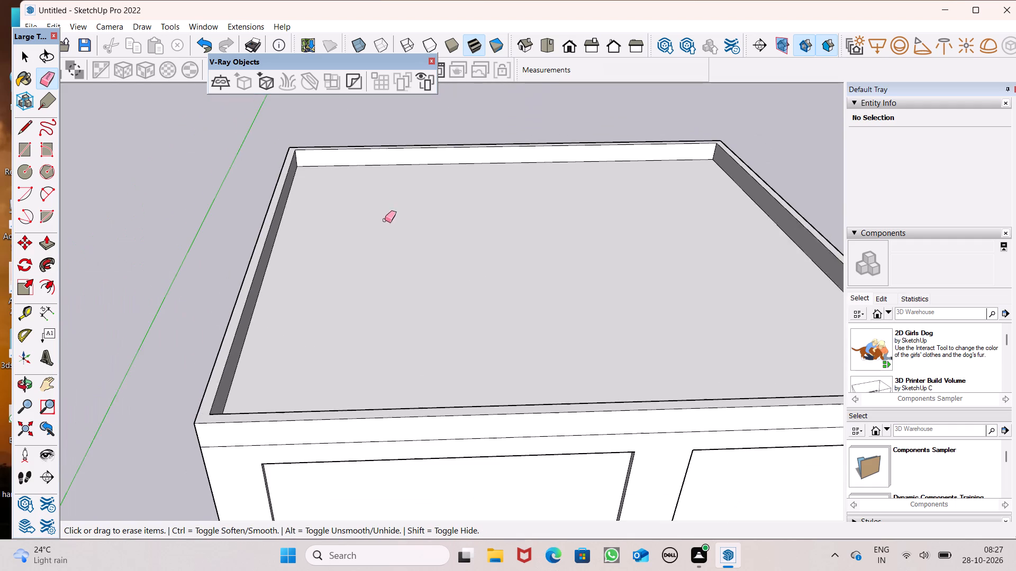
scroll(342, 211, down, 3)
middle_drag(329, 280, 959, 293)
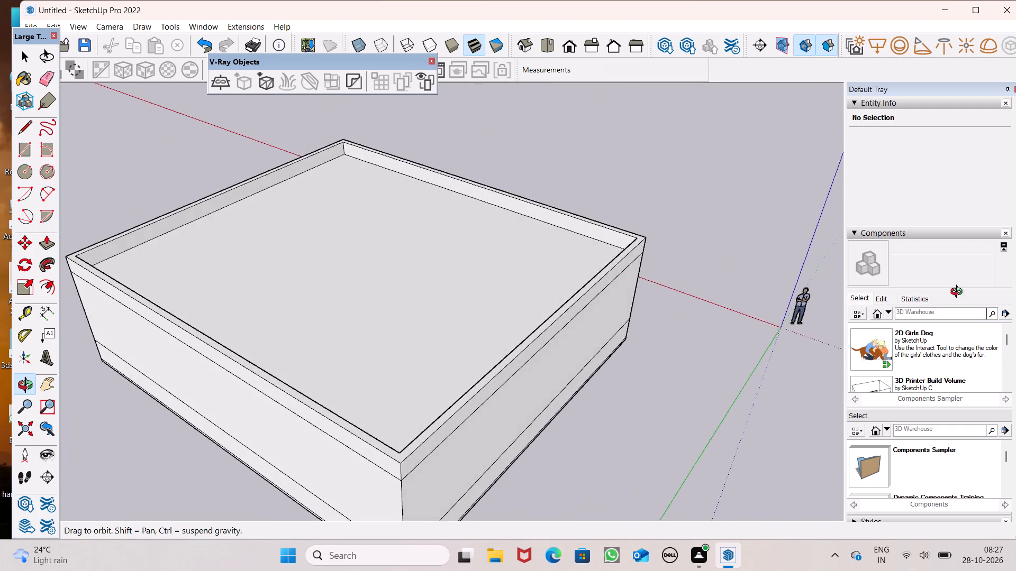
middle_drag(959, 293, 323, 255)
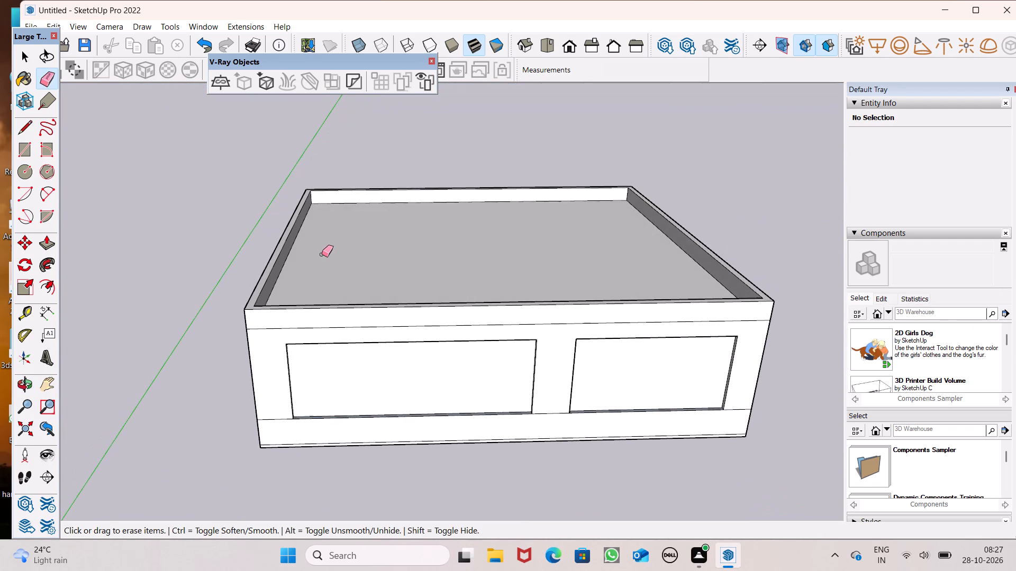
scroll(322, 252, down, 2)
middle_click(428, 268)
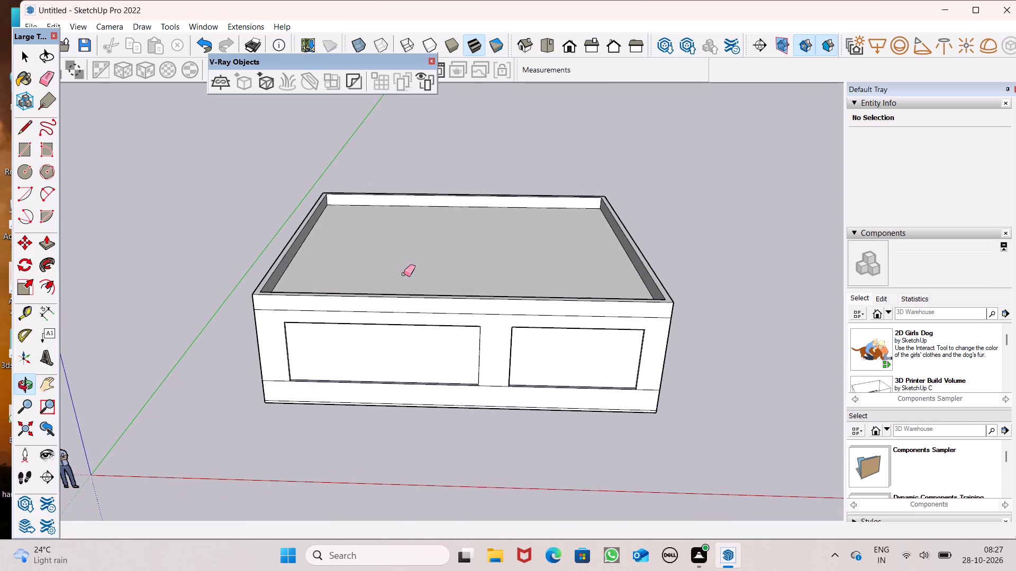
middle_click(404, 274)
middle_click(404, 274)
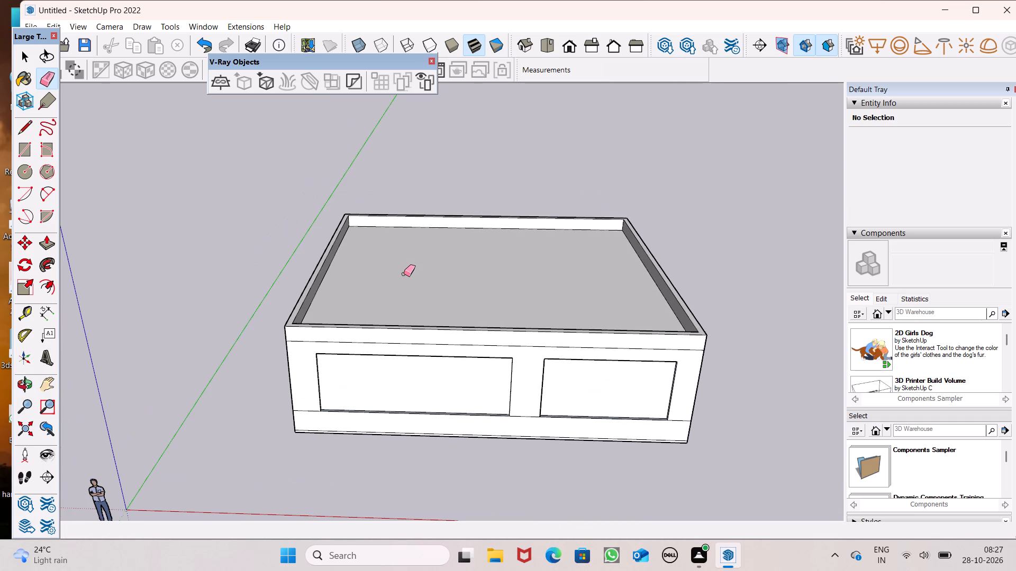
scroll(417, 151, down, 2)
middle_drag(434, 162, 440, 229)
scroll(440, 229, up, 1)
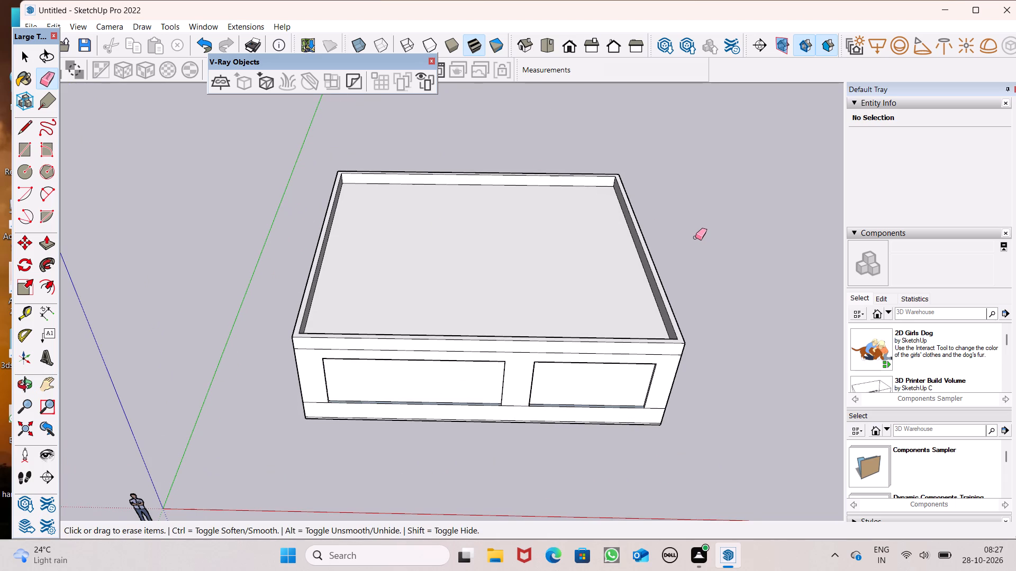
scroll(695, 237, up, 1)
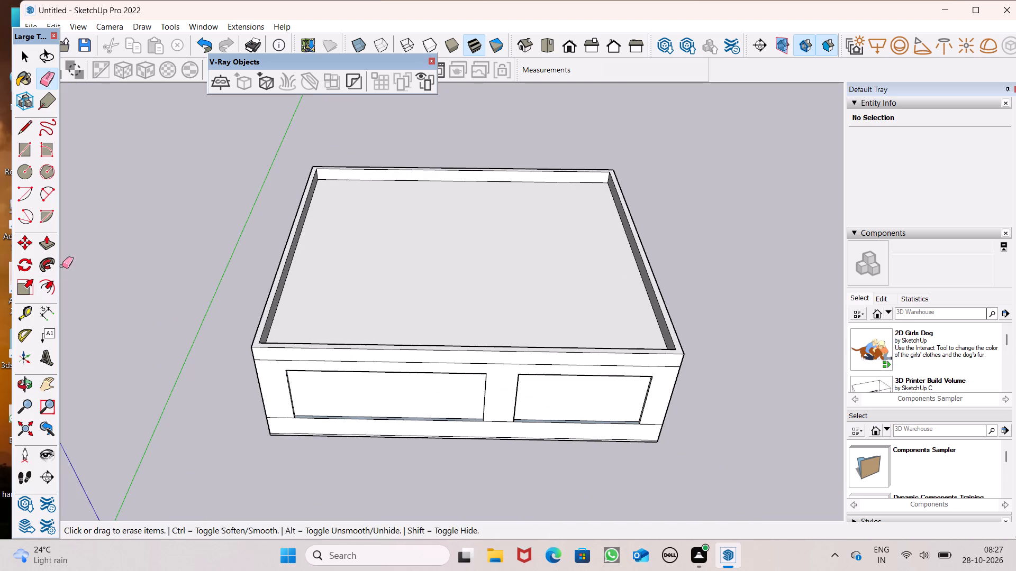
Push/Pull the sunken roof face up 2', level with the top of the parapet.
click(48, 246)
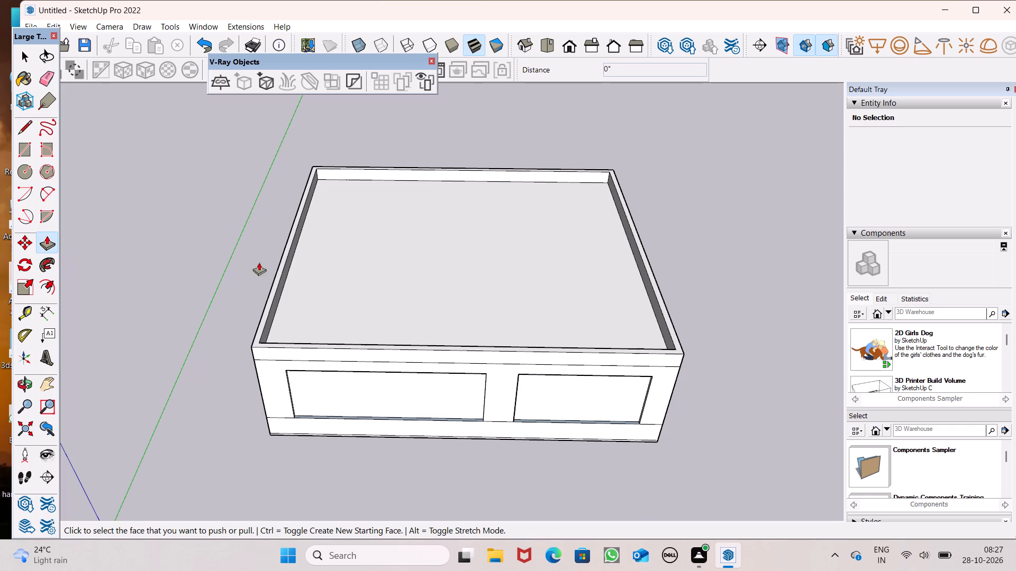
scroll(285, 266, up, 4)
drag(305, 323, 262, 333)
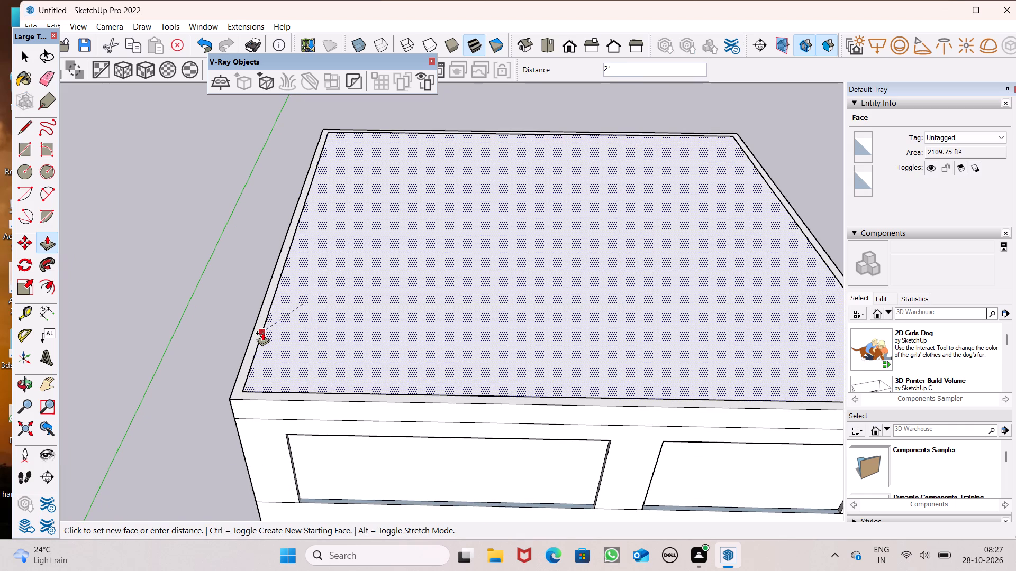
drag(262, 333, 254, 336)
key(space)
Place a guide about 15' 3" in from the left inner roof line and a second parallel guide 6" beyond it.
scroll(242, 262, down, 4)
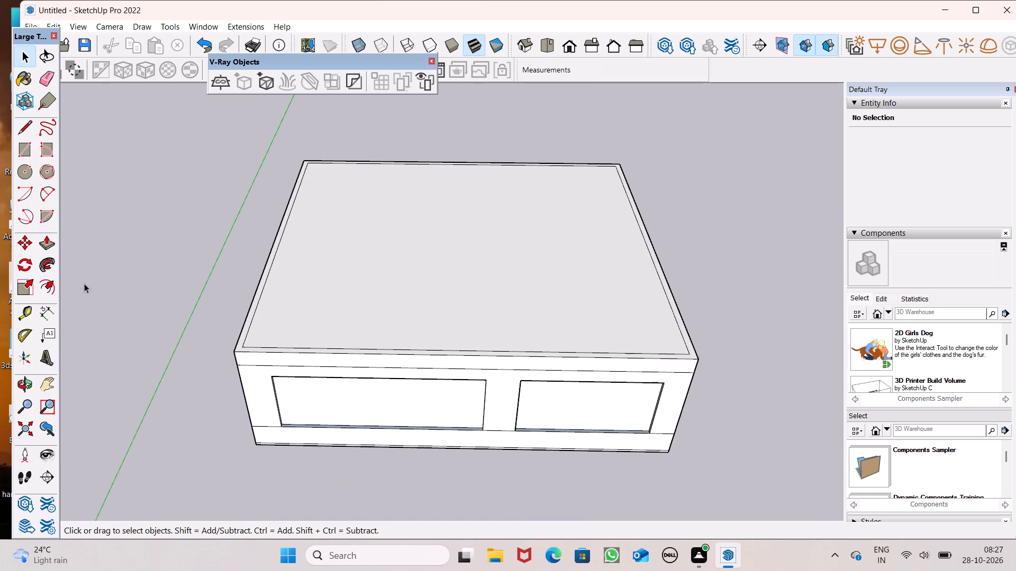
click(26, 316)
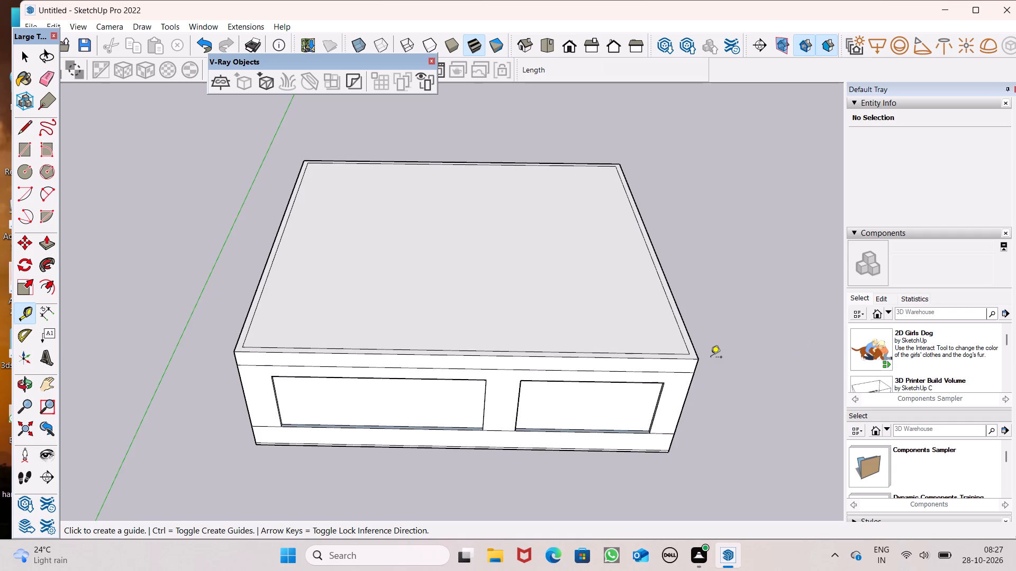
middle_drag(706, 358, 705, 418)
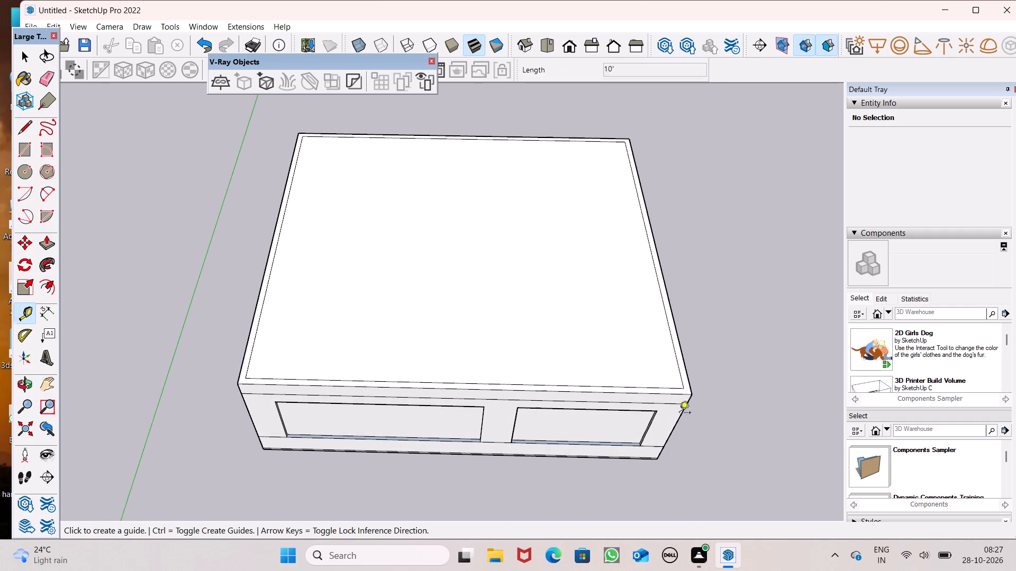
scroll(263, 353, up, 5)
click(248, 356)
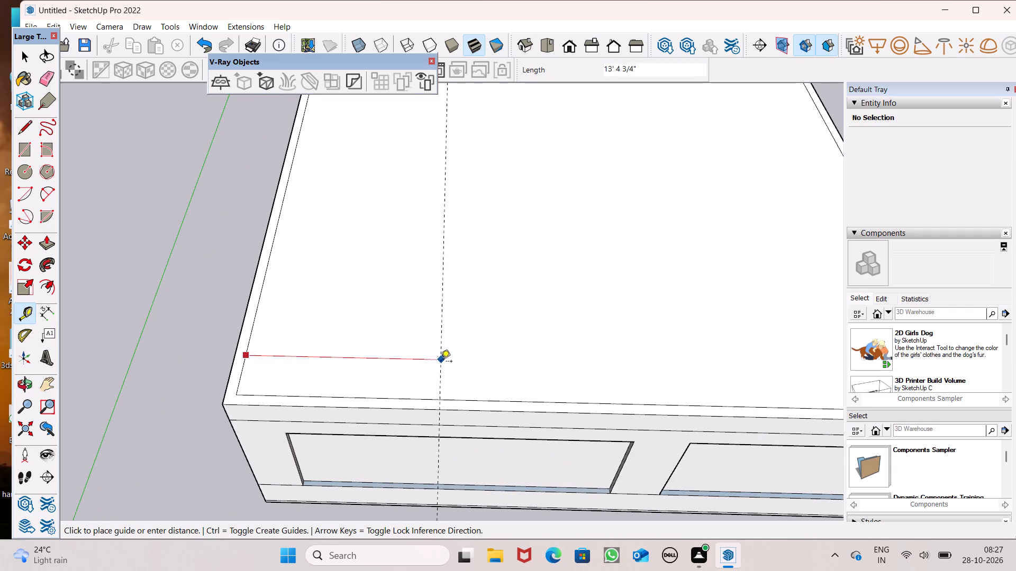
scroll(420, 341, down, 4)
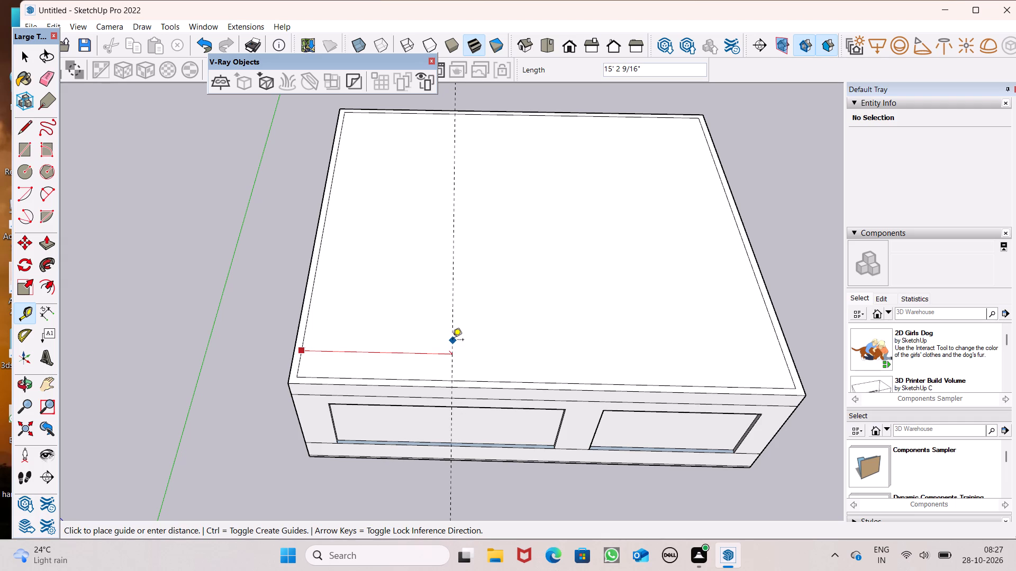
click(452, 339)
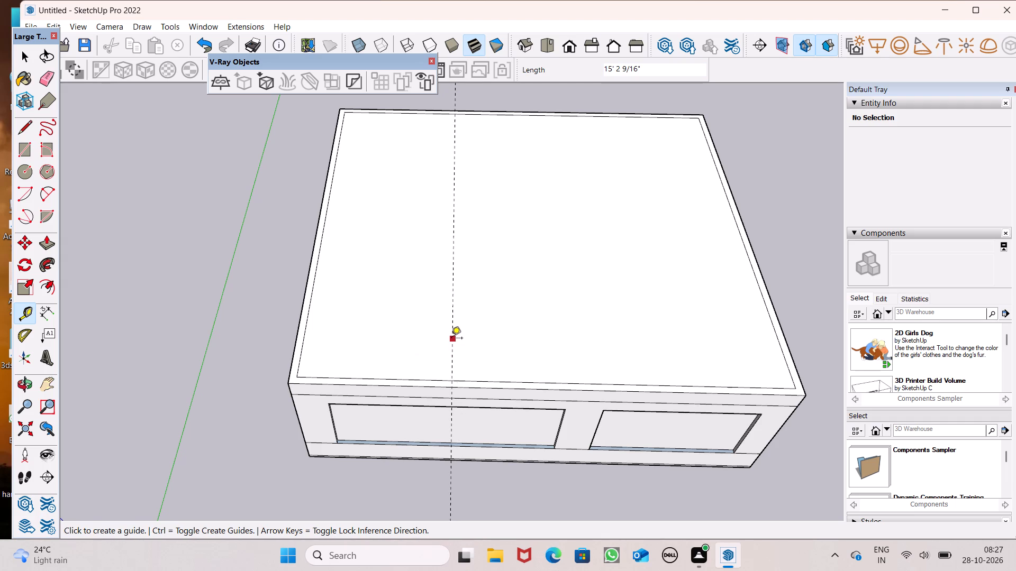
click(451, 339)
key(6)
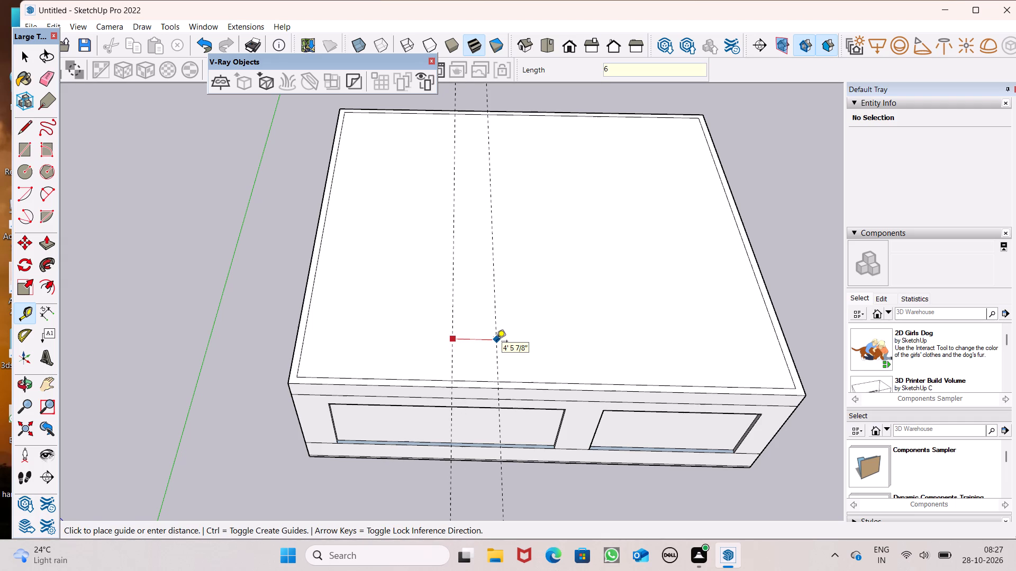
key(shift+quotedbl)
key(Return)
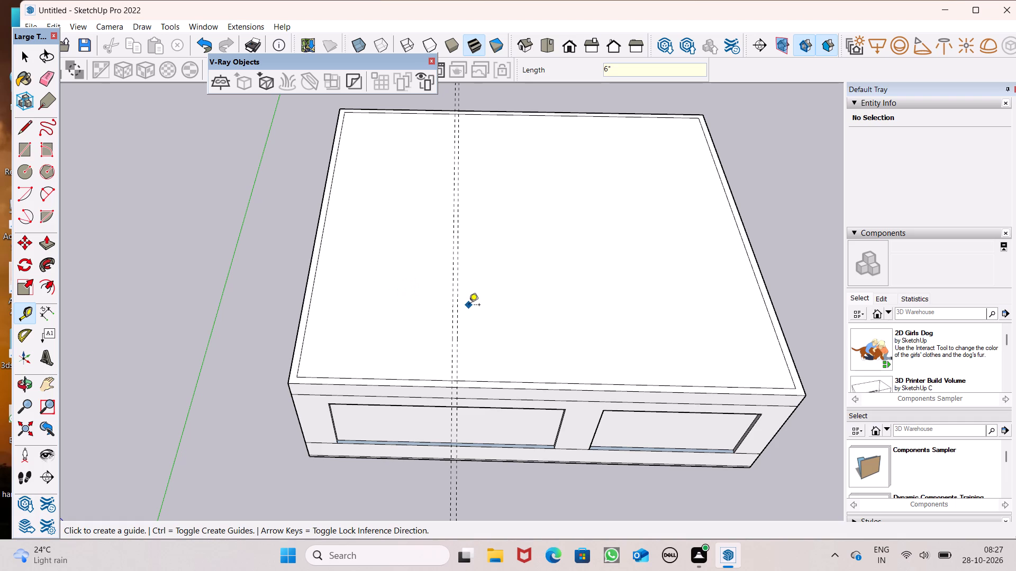
Place a guide about 5' 10" behind the front inner roof line and a second parallel guide 6" beyond it.
click(530, 384)
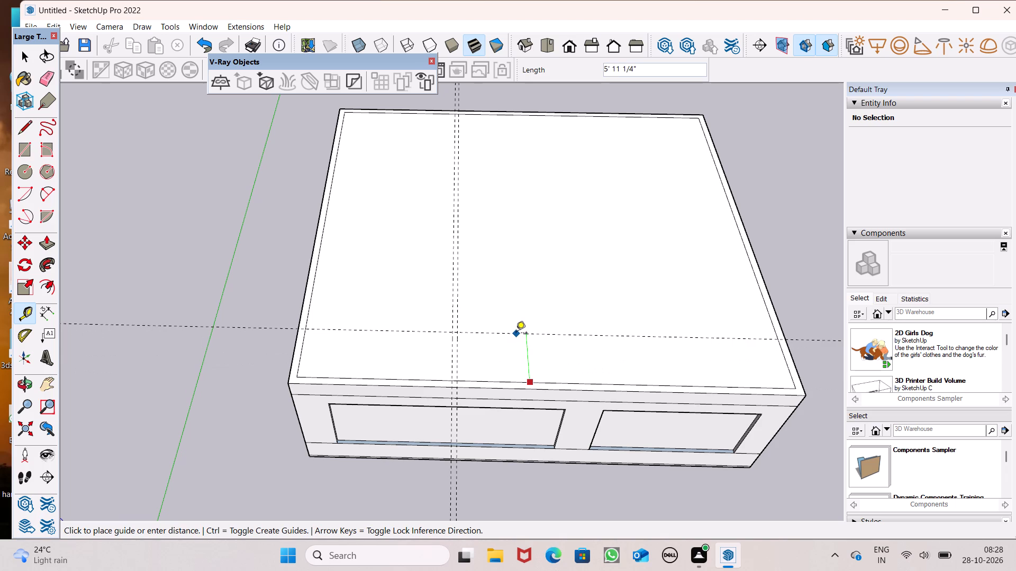
click(516, 334)
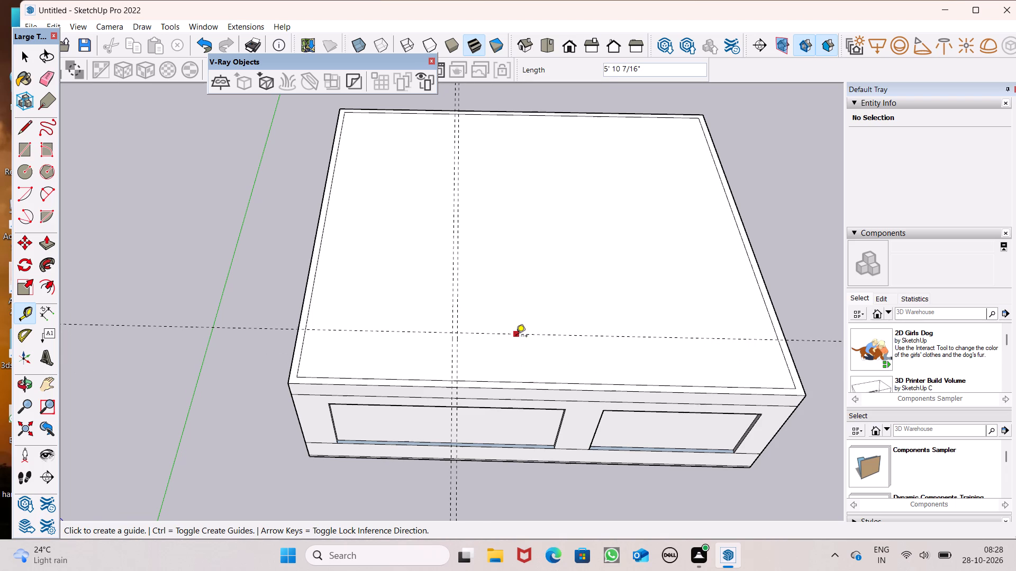
click(516, 336)
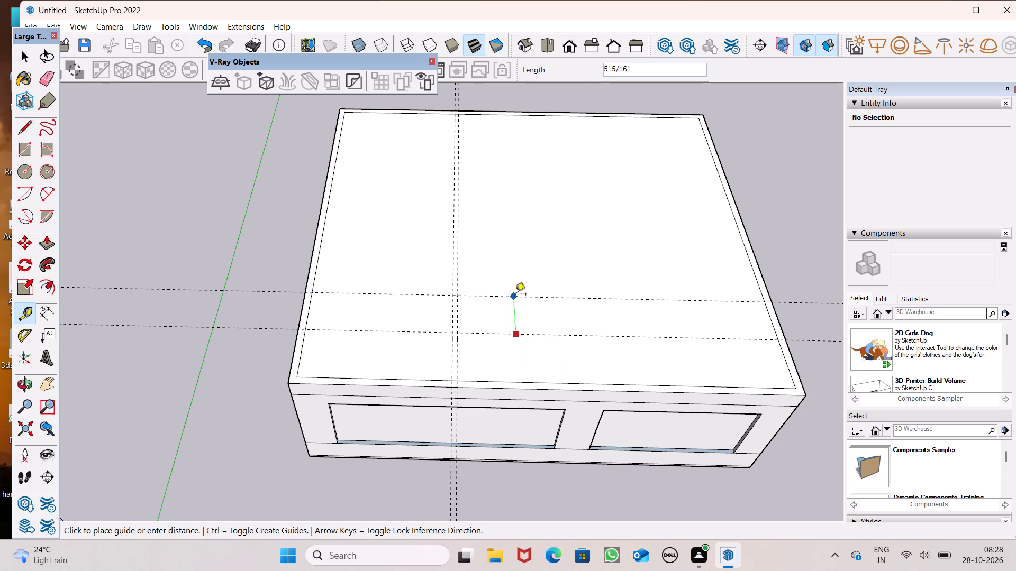
key(6)
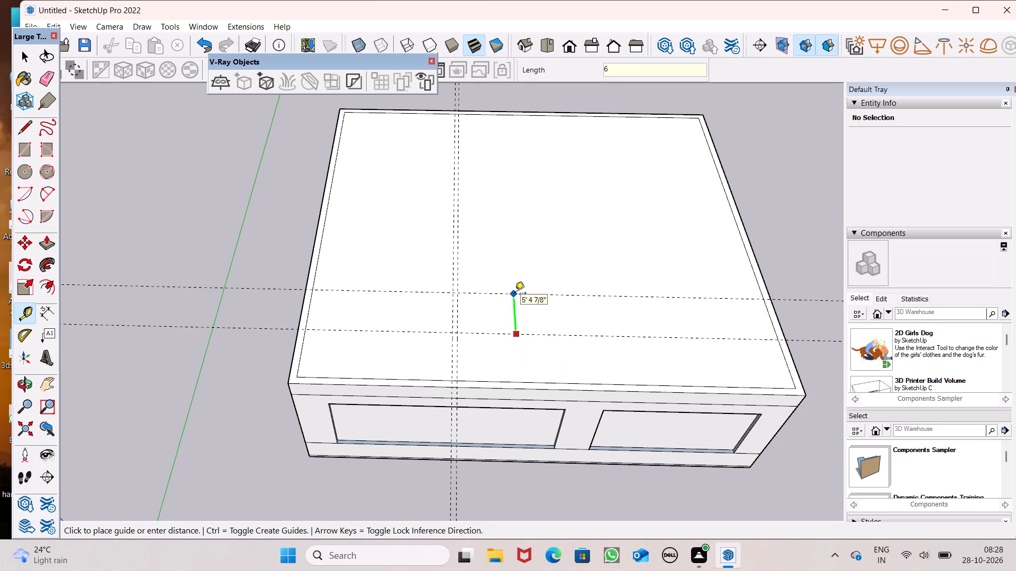
key(shift+quotedbl)
key(Return)
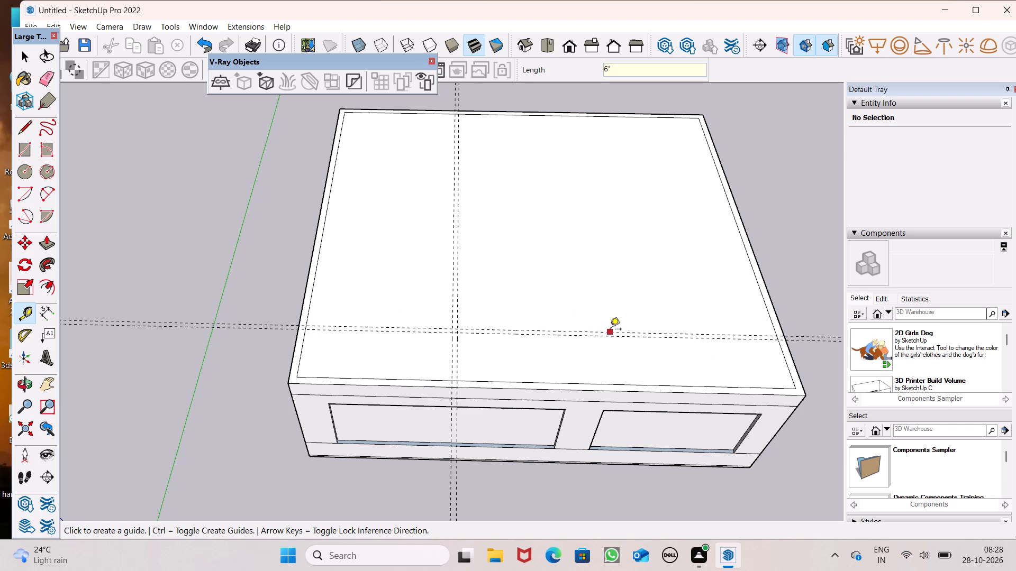
Place a guide about 12' 11" in from the right inner roof line and a second parallel guide 6" beyond it.
click(782, 354)
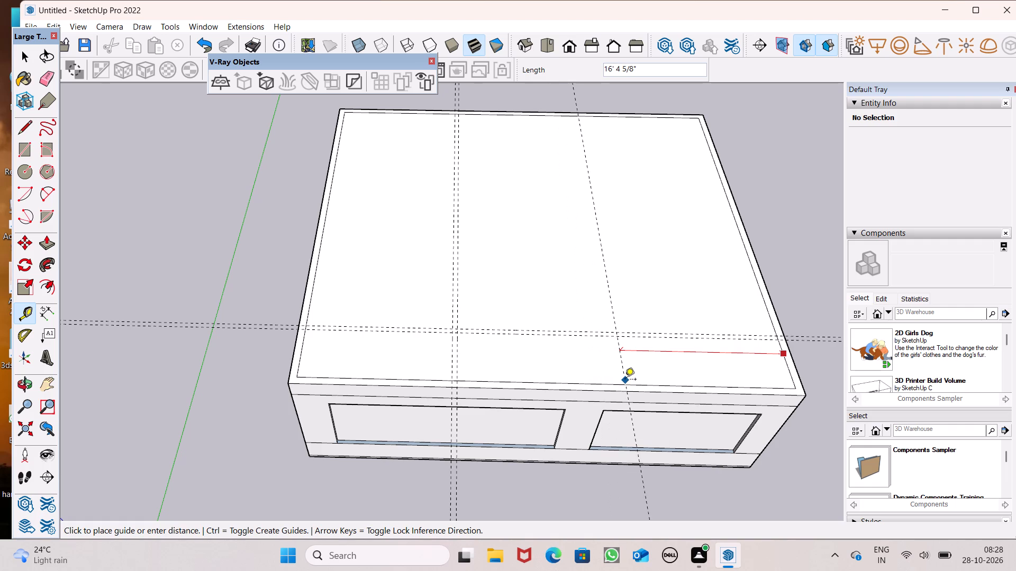
scroll(625, 380, up, 2)
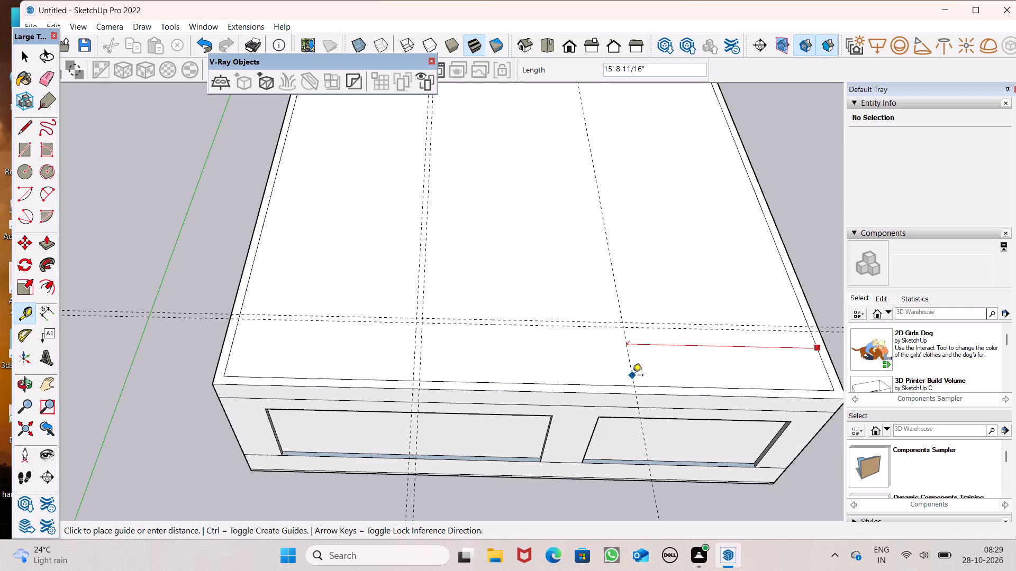
click(666, 368)
click(664, 369)
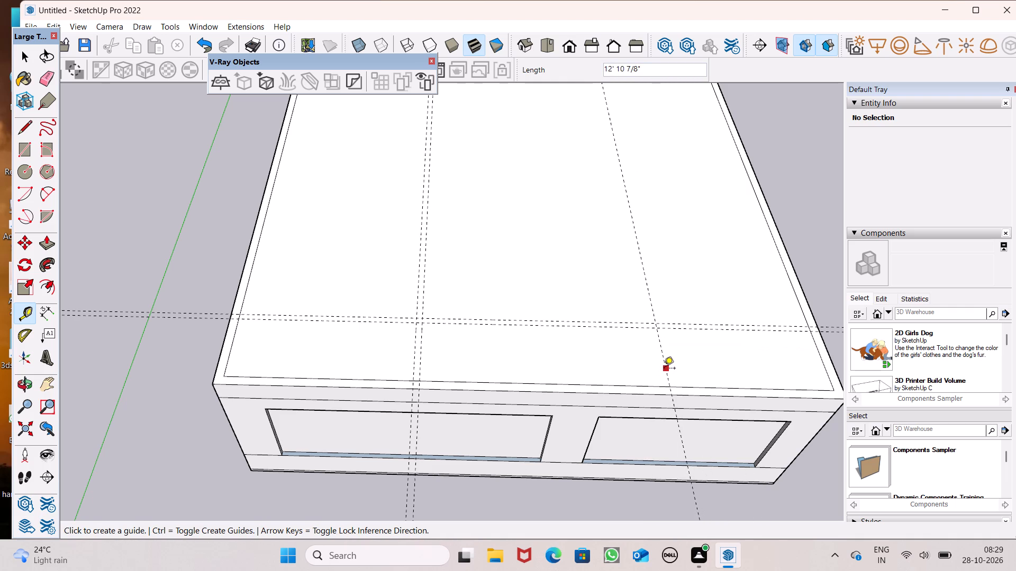
text(6")
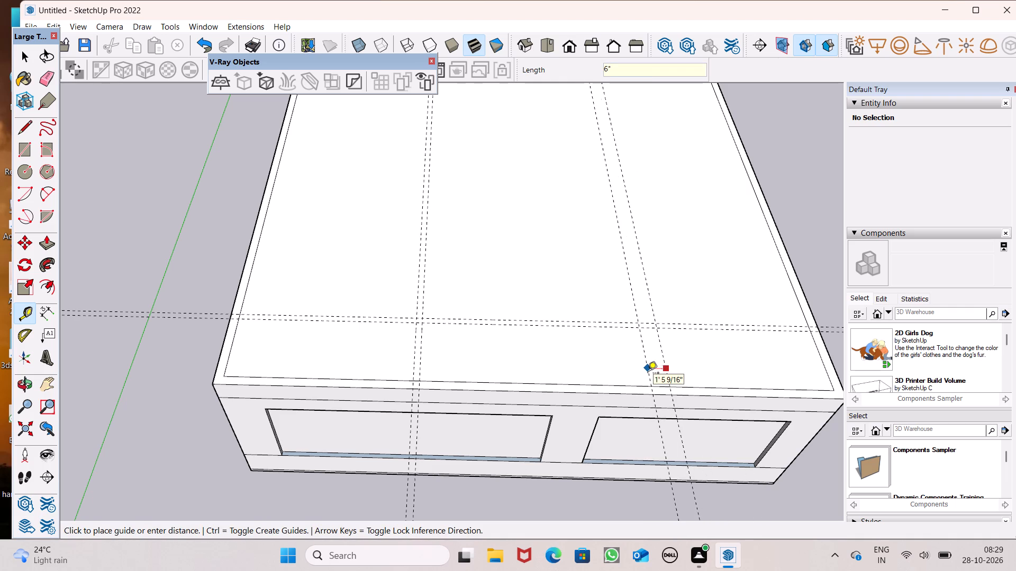
key(Return)
Place a guide about 2' 9" behind the front inner roof line and a second parallel guide 6" in front of it.
scroll(274, 364, down, 2)
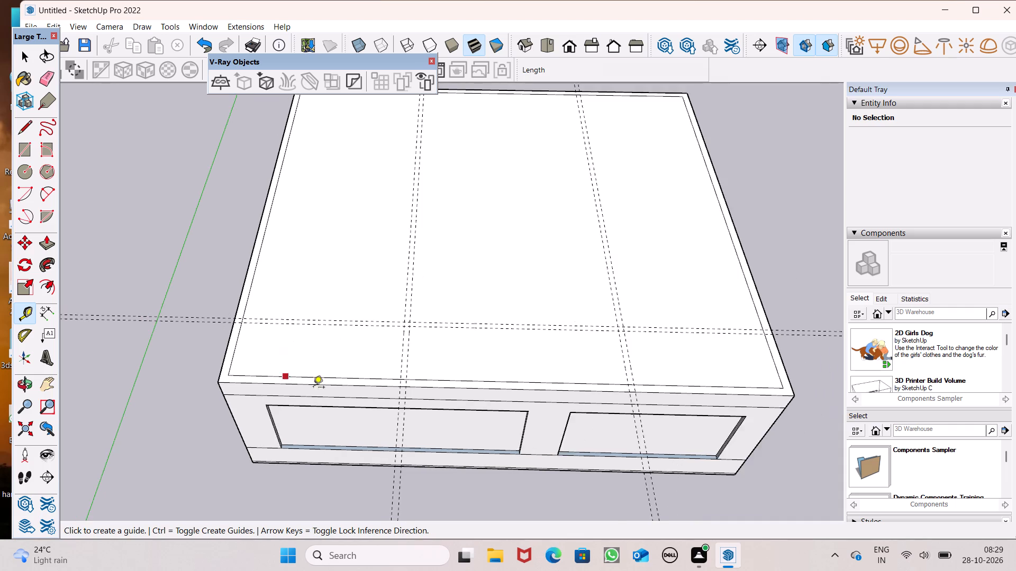
middle_drag(593, 362, 589, 435)
scroll(591, 434, up, 4)
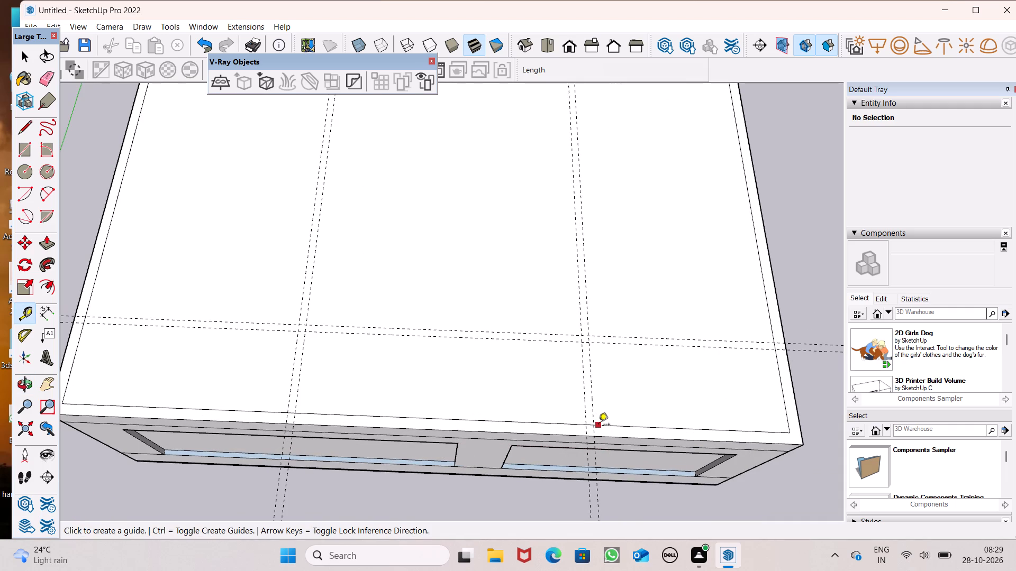
click(598, 425)
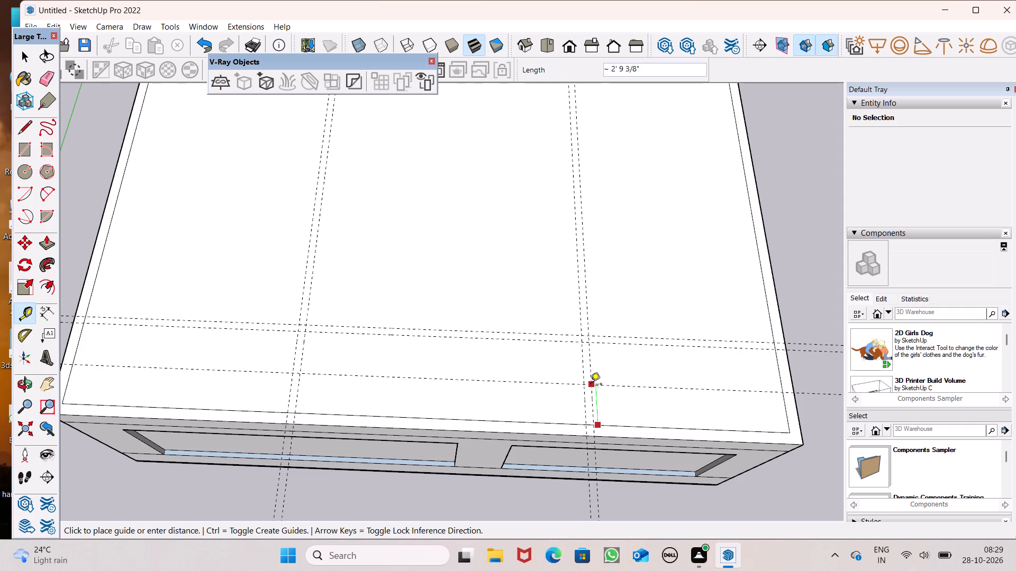
click(601, 385)
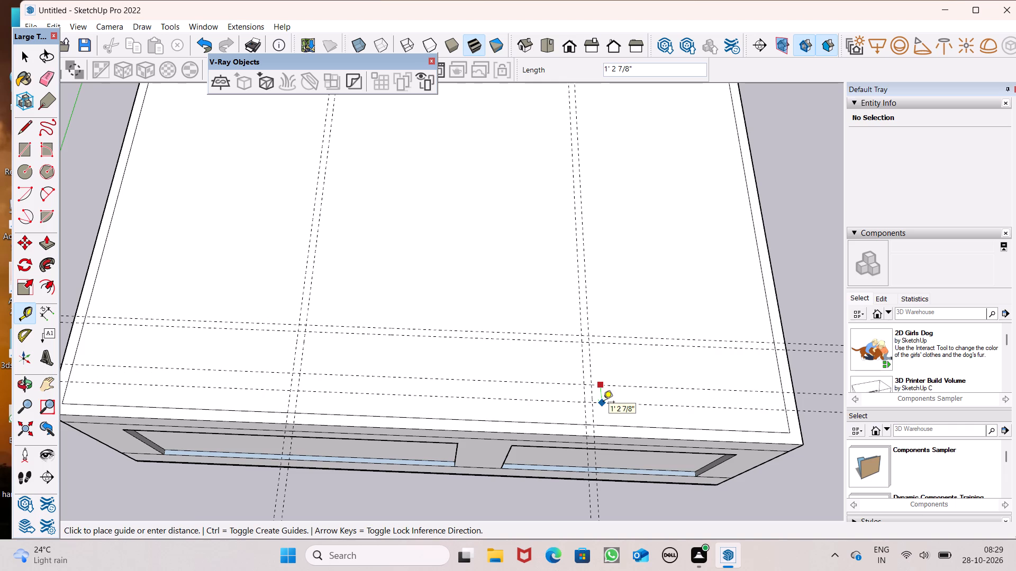
text(6")
key(Return)
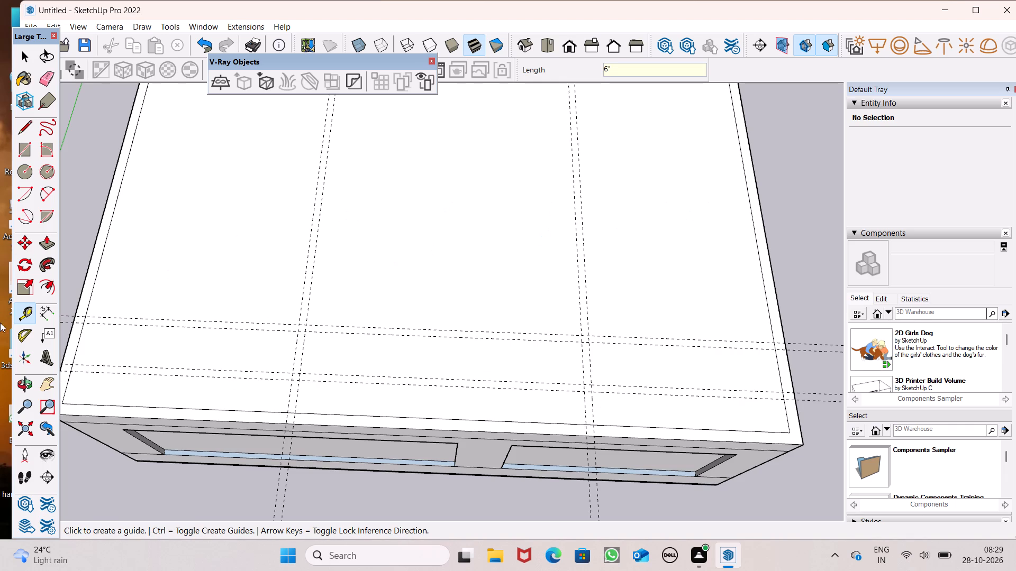
Draw a 6" wide rectangle between the left pair of guides, from the front inner roof line to the back one.
click(19, 152)
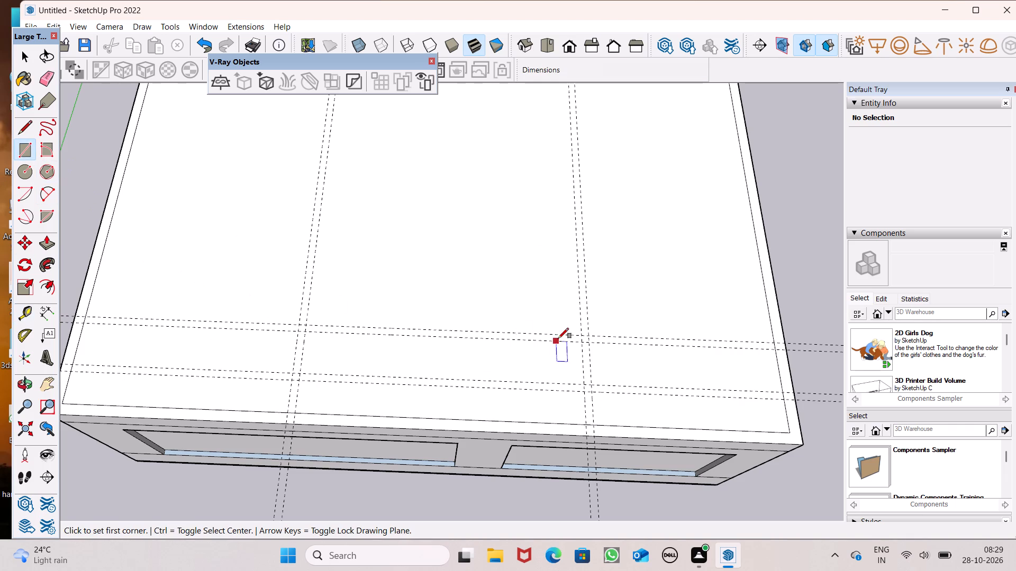
scroll(558, 338, down, 1)
scroll(305, 291, down, 7)
scroll(160, 363, up, 4)
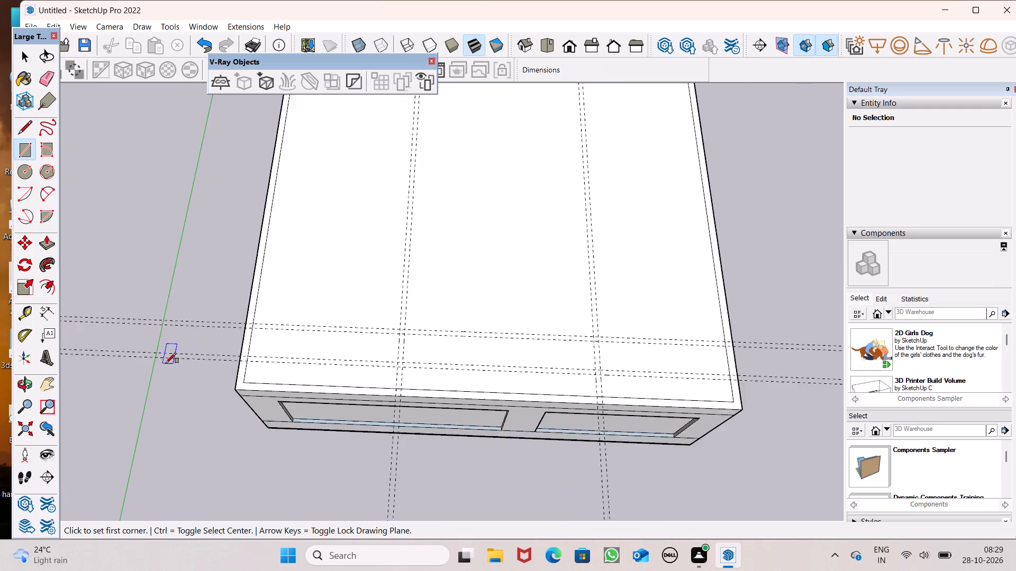
scroll(166, 363, up, 2)
scroll(270, 330, down, 1)
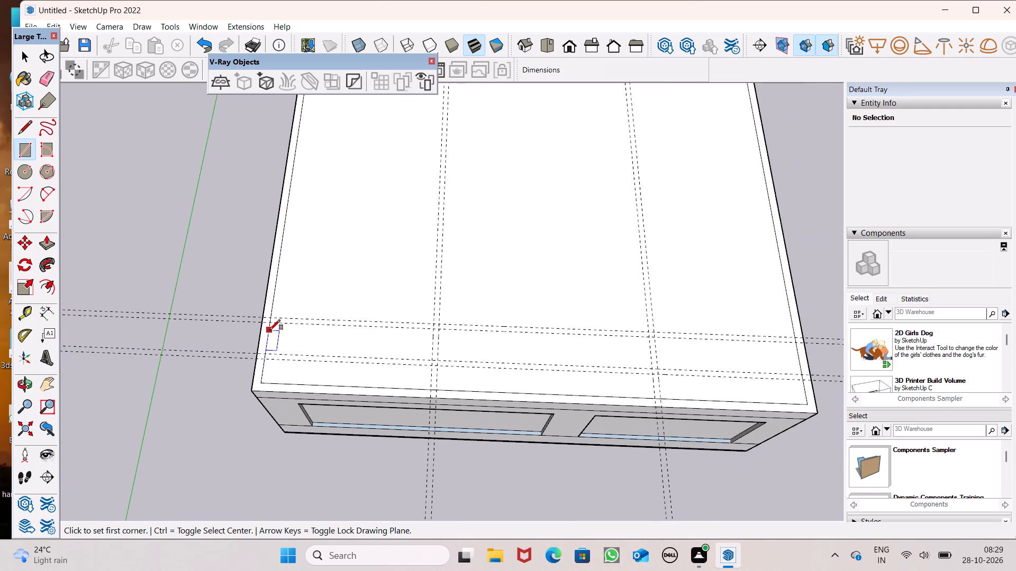
click(433, 388)
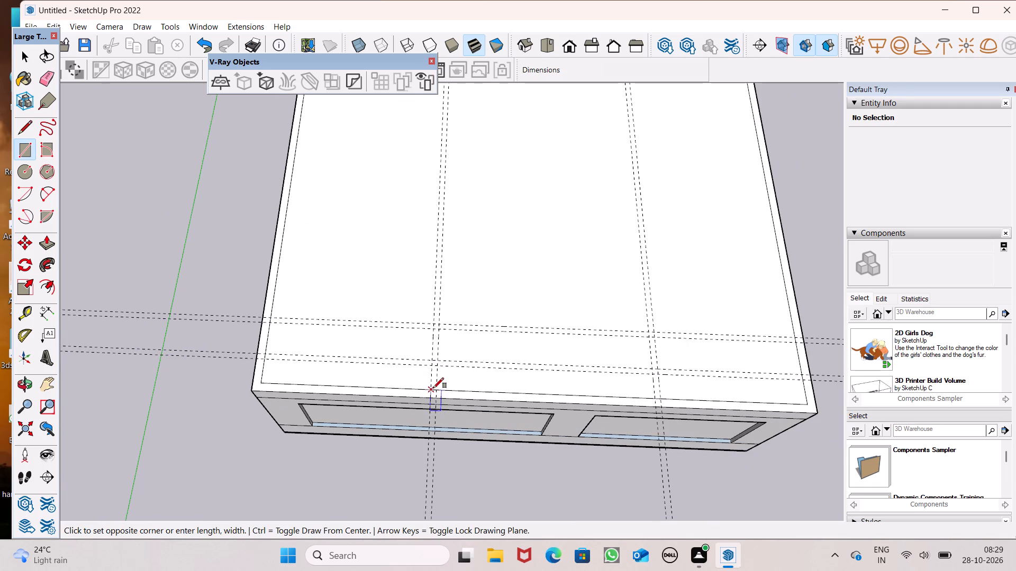
click(430, 390)
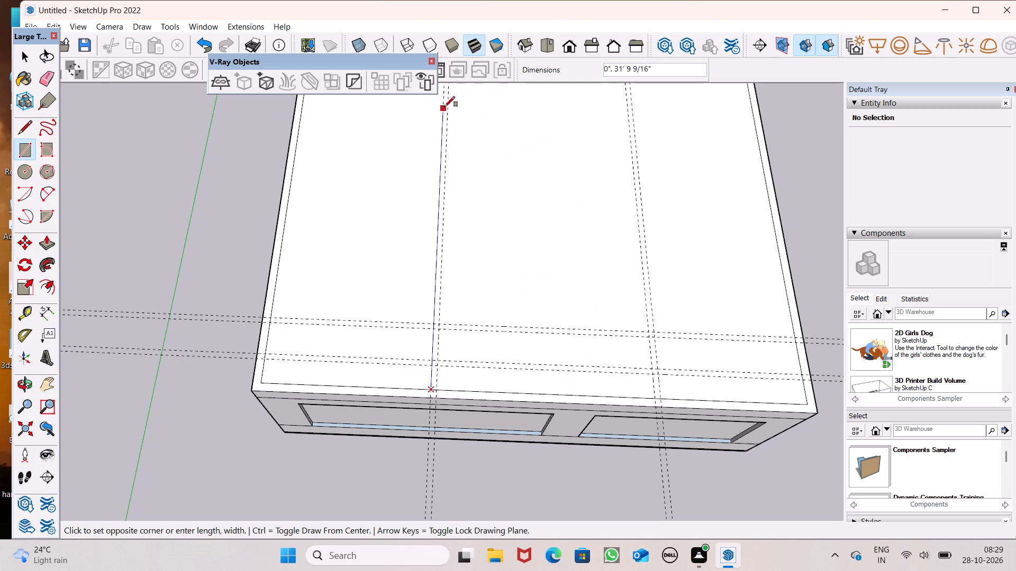
scroll(457, 156, down, 6)
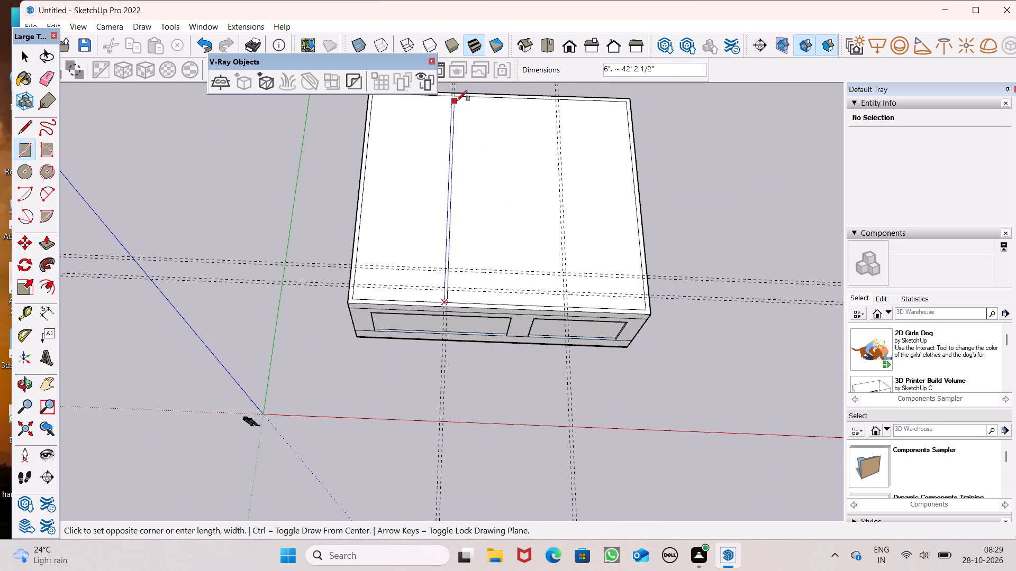
scroll(456, 95, up, 16)
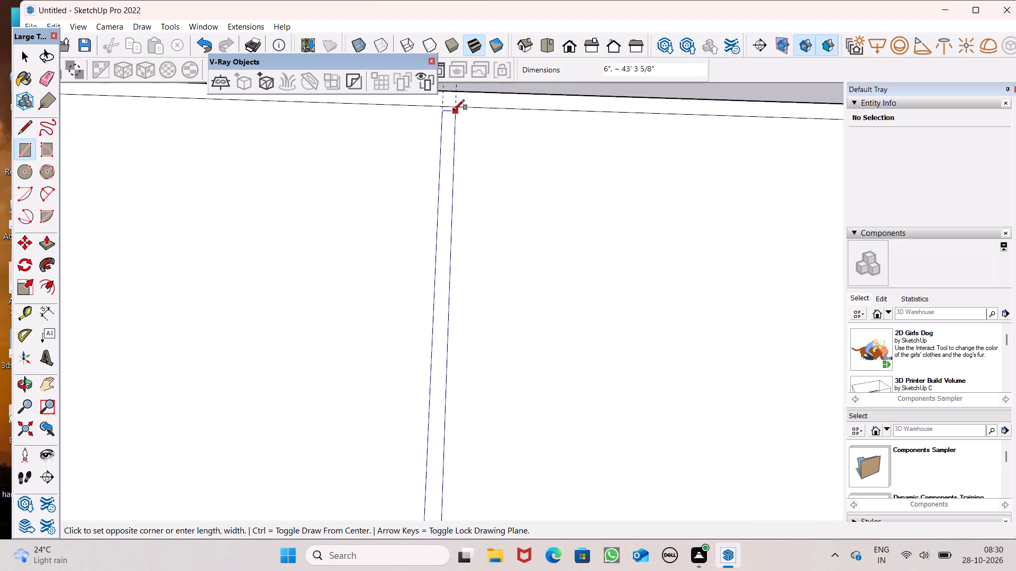
click(454, 107)
Draw a 6" wide rectangle along the rear crosswise guide pair, from the long left strip to the right pair of guides.
scroll(420, 150, down, 12)
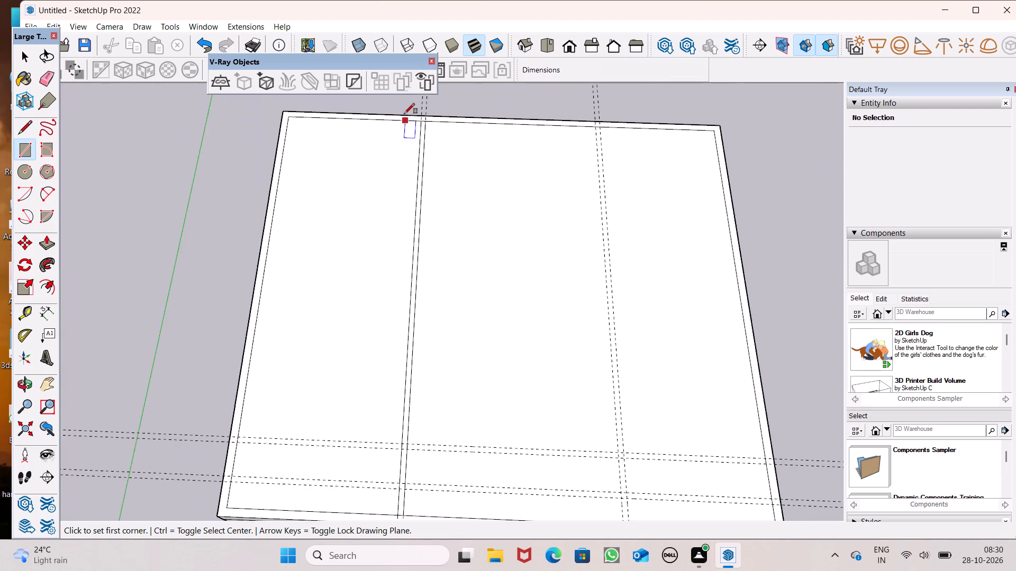
scroll(403, 107, down, 5)
scroll(500, 357, up, 1)
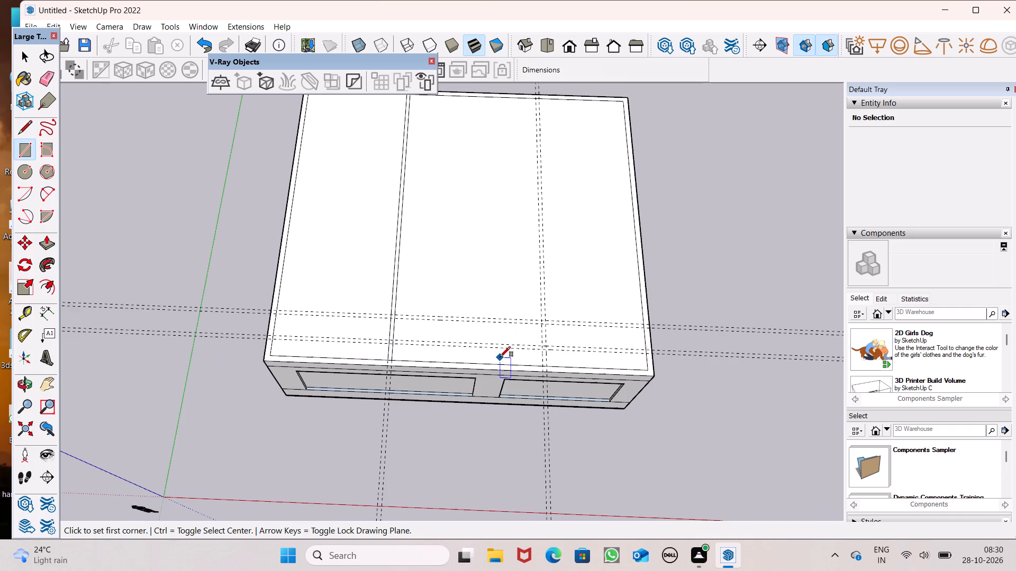
scroll(500, 357, up, 3)
scroll(601, 299, up, 4)
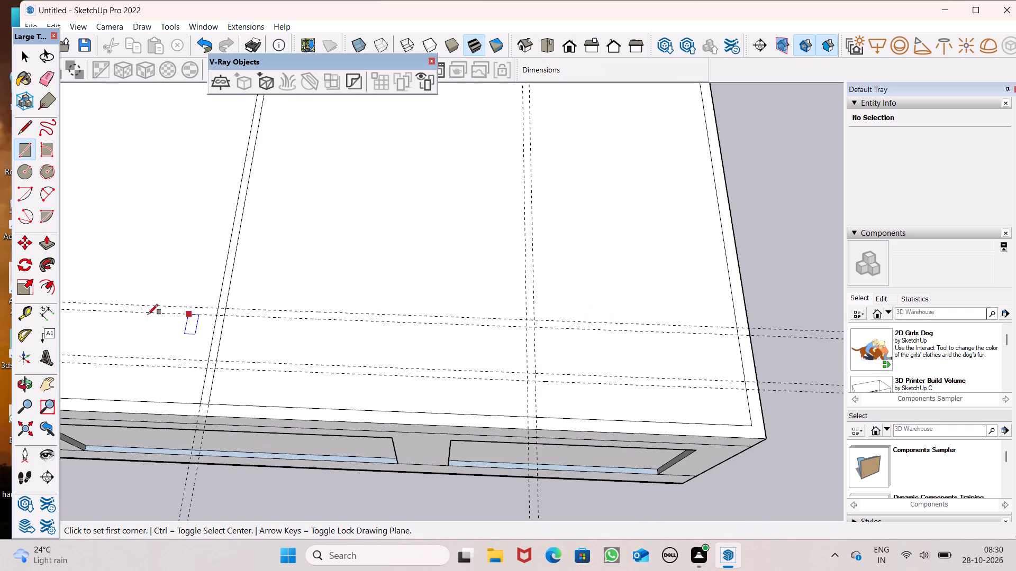
click(218, 307)
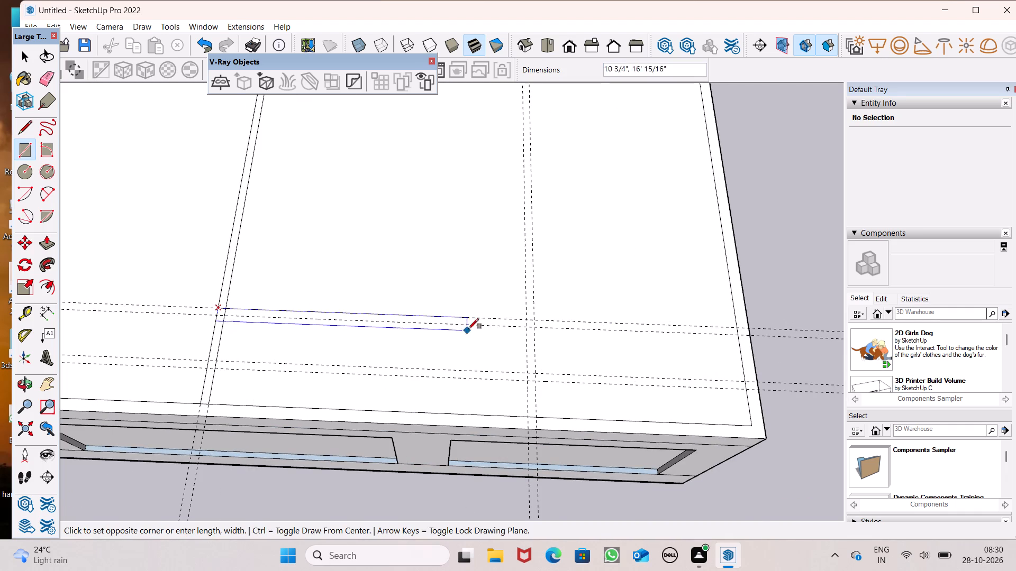
click(535, 328)
Draw a 6" wide rectangle within the right guide pair, connecting the rear crosswise strip to the front crosswise guide pair.
scroll(505, 239, down, 1)
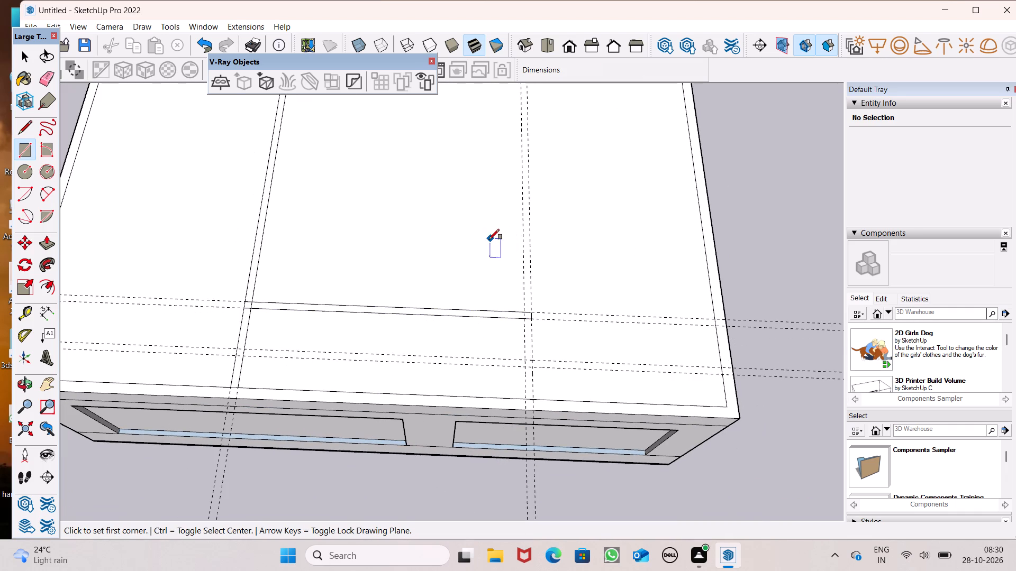
scroll(649, 386, up, 5)
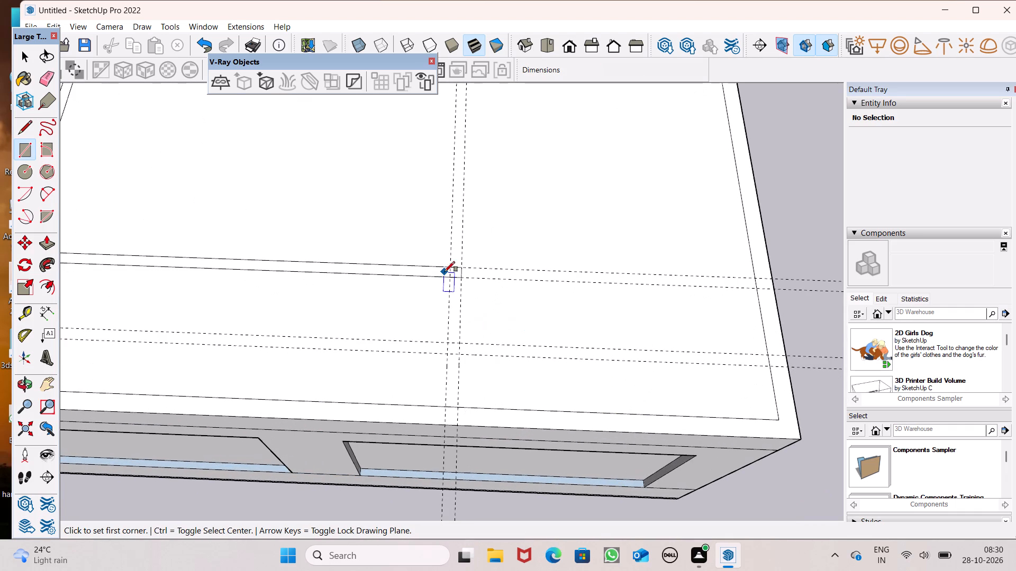
click(451, 268)
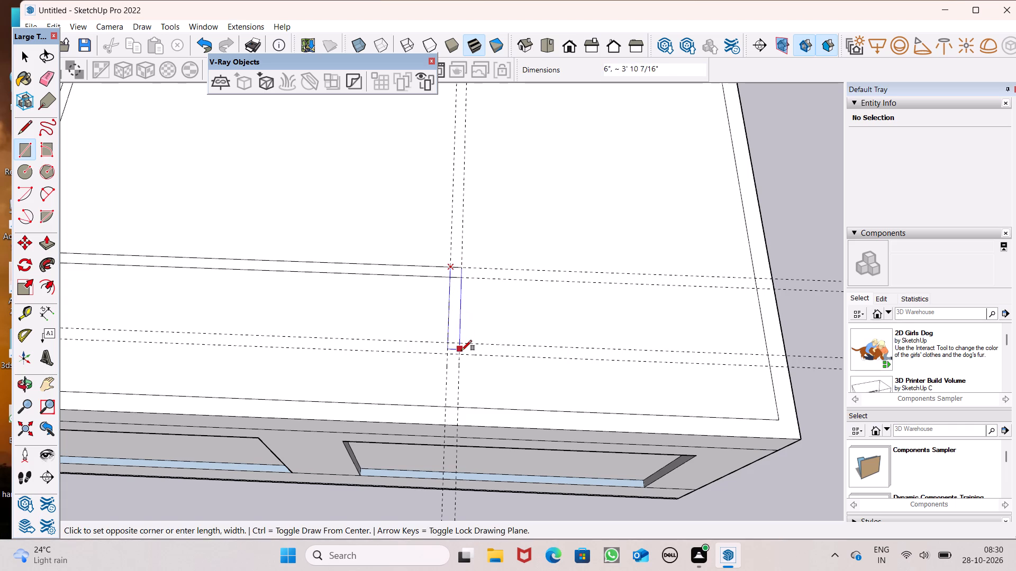
click(462, 355)
Draw a 6" by about 13' 5" rectangle along the front crosswise guide pair, from the short strip to the right inner roof line.
click(447, 345)
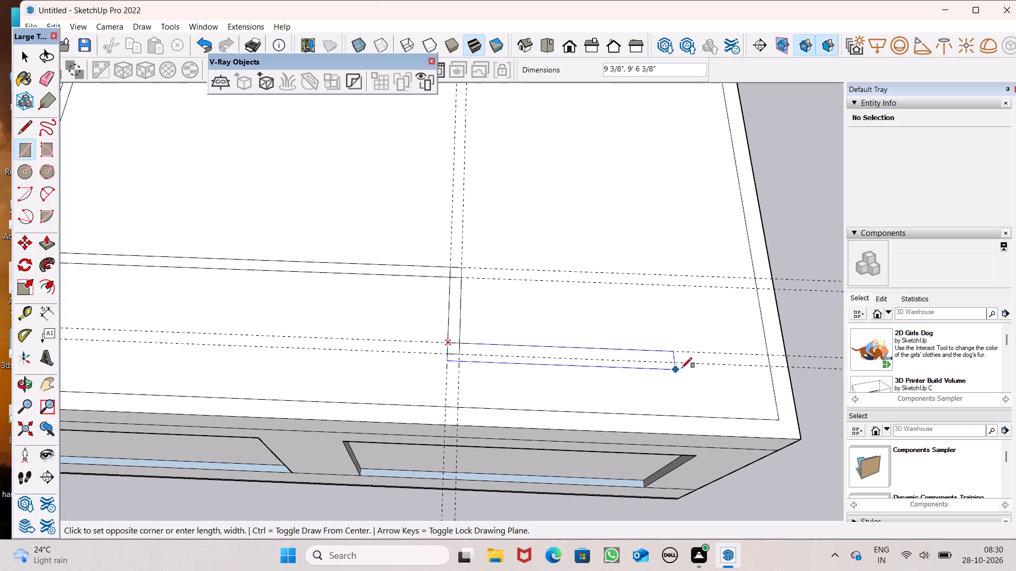
click(770, 367)
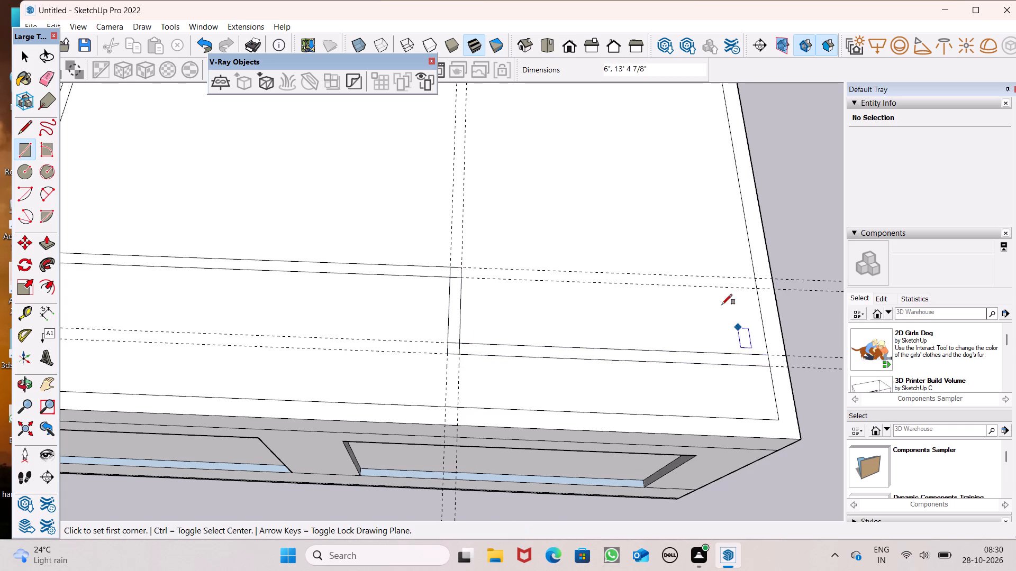
Draw a 9" by 6" rectangle across the front parapet top, continuing the long left strip to the outer edge.
scroll(705, 258, down, 6)
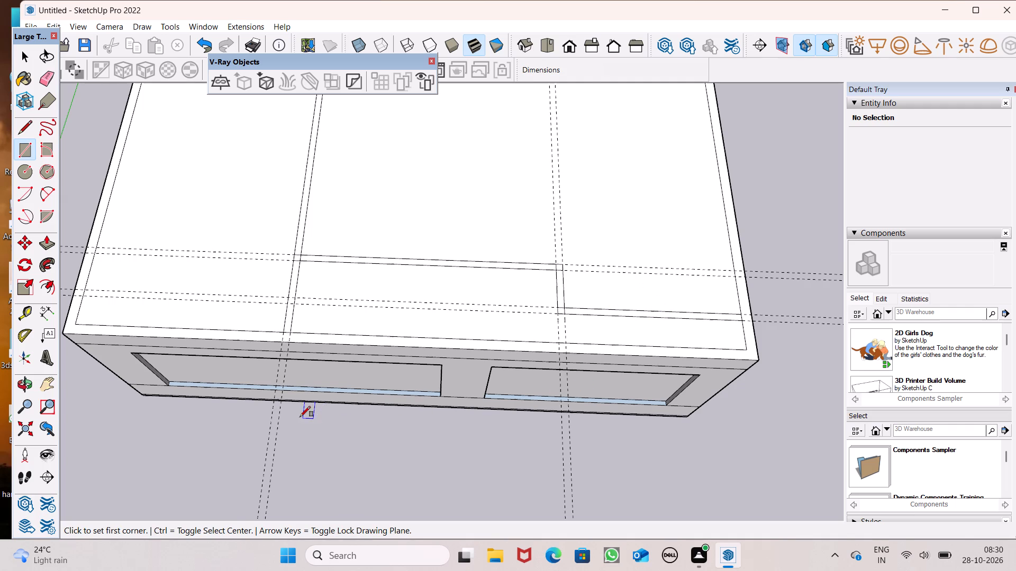
scroll(297, 416, up, 4)
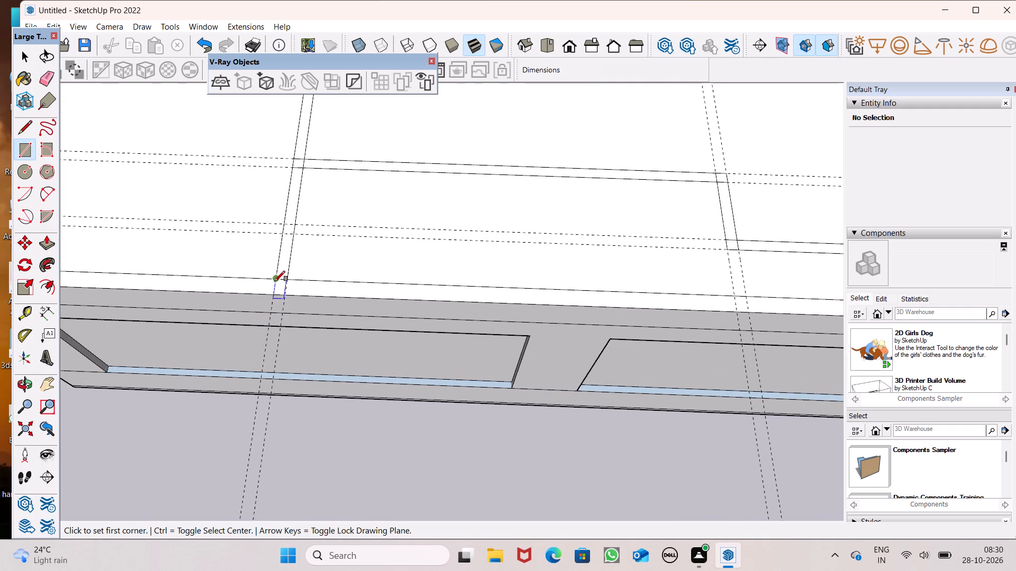
click(275, 279)
click(286, 295)
key(space)
Examine the layout of the 6" strips across the whole roof.
scroll(362, 283, down, 6)
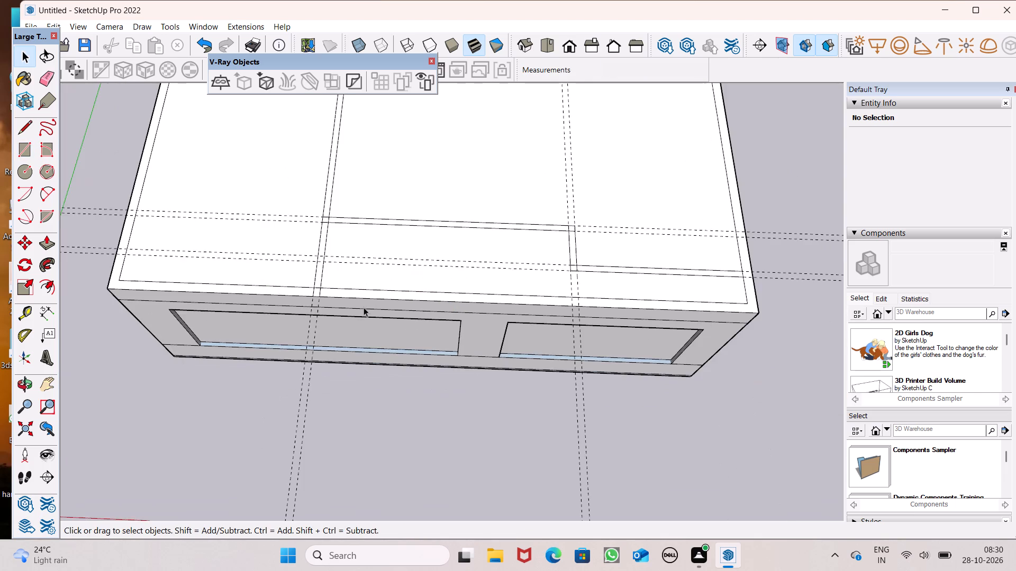
scroll(364, 304, down, 5)
scroll(441, 254, down, 1)
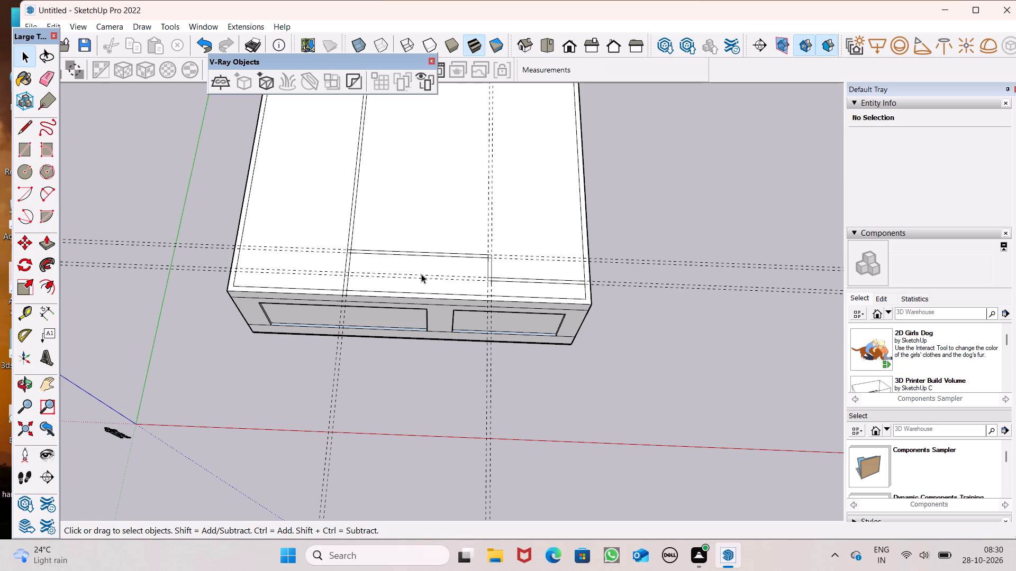
scroll(463, 341, down, 2)
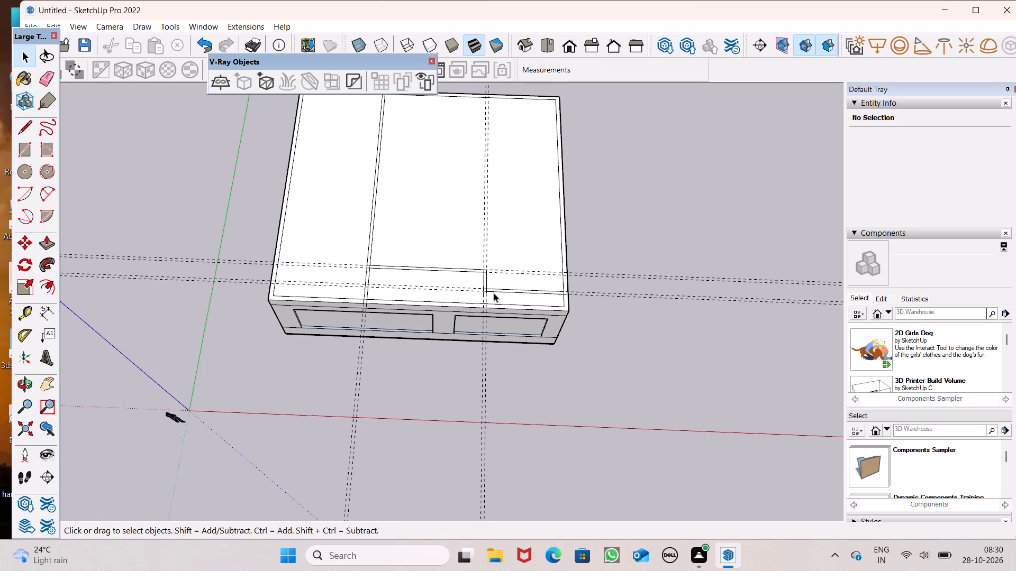
scroll(496, 259, up, 2)
scroll(415, 343, down, 3)
scroll(458, 254, up, 3)
scroll(429, 284, down, 2)
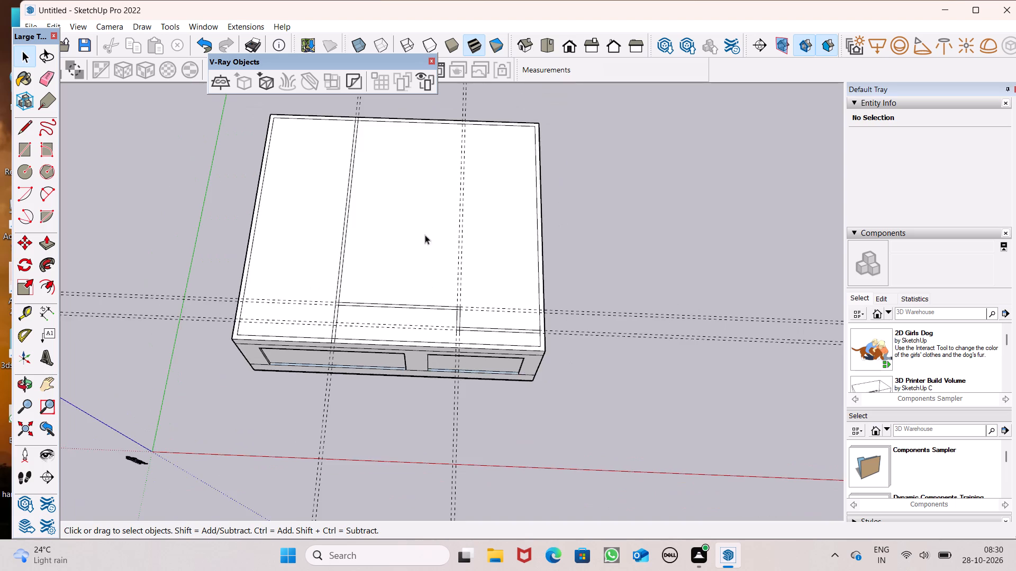
scroll(481, 106, up, 3)
Erase the surplus edges where the short strip meets the front strip, along with the front crosswise and right guide pairs.
click(49, 82)
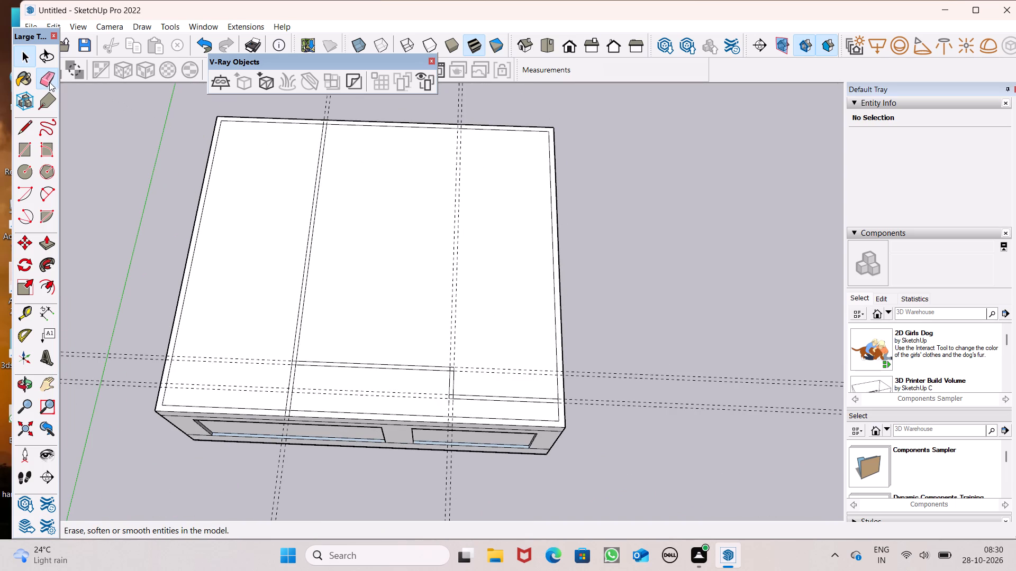
scroll(396, 413, up, 2)
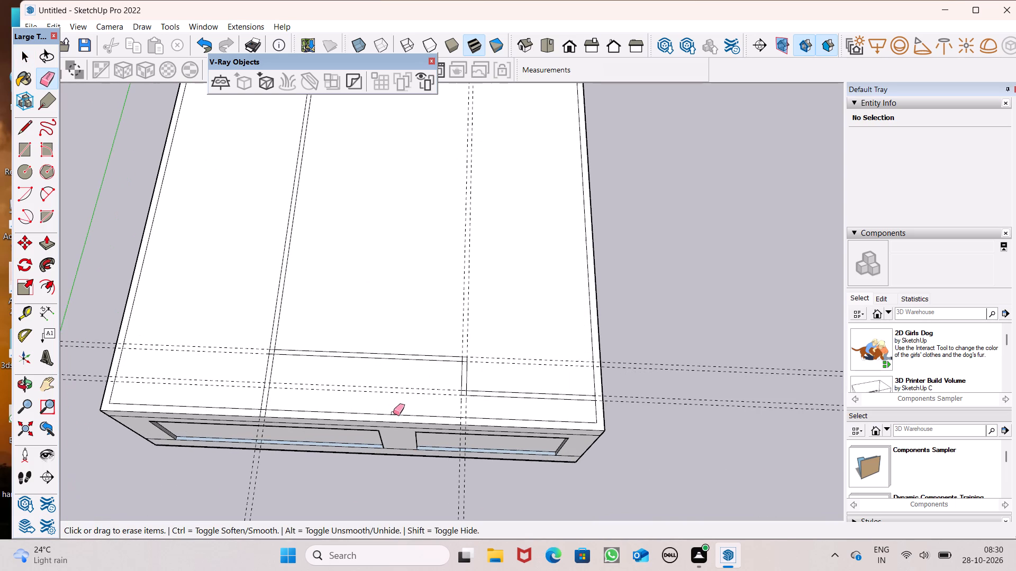
scroll(471, 386, up, 1)
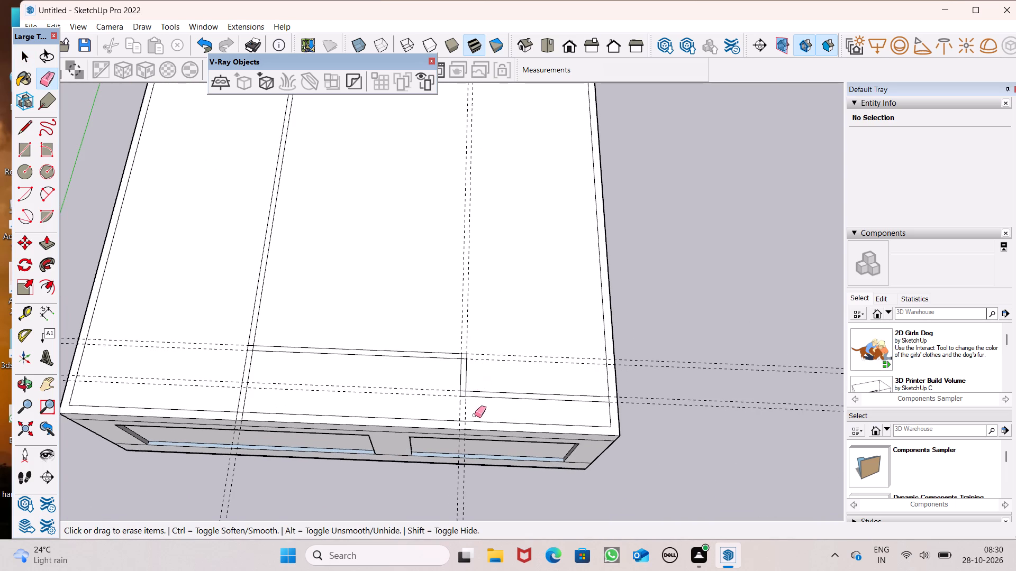
scroll(468, 422, up, 5)
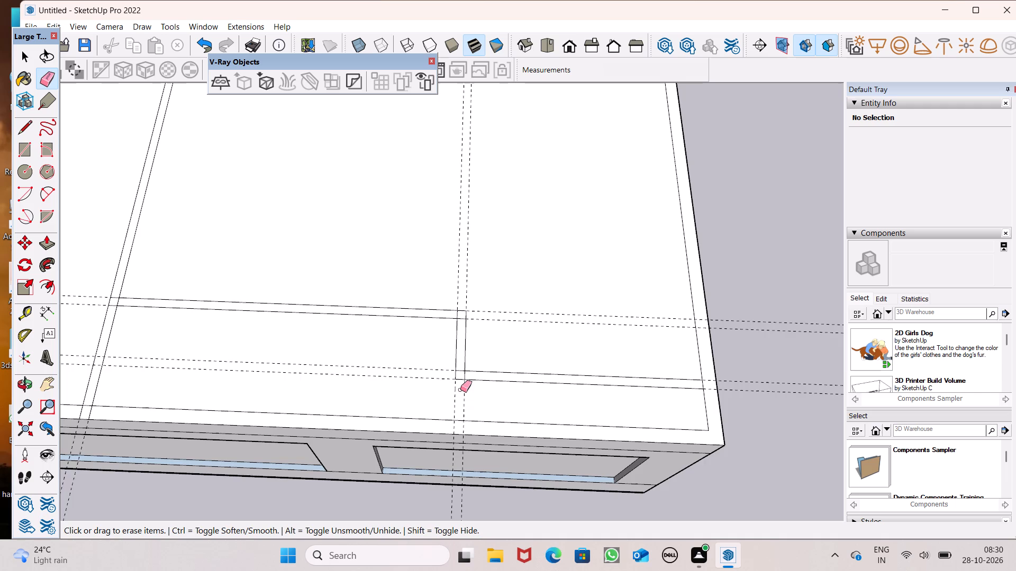
scroll(453, 363, up, 9)
drag(463, 356, 468, 359)
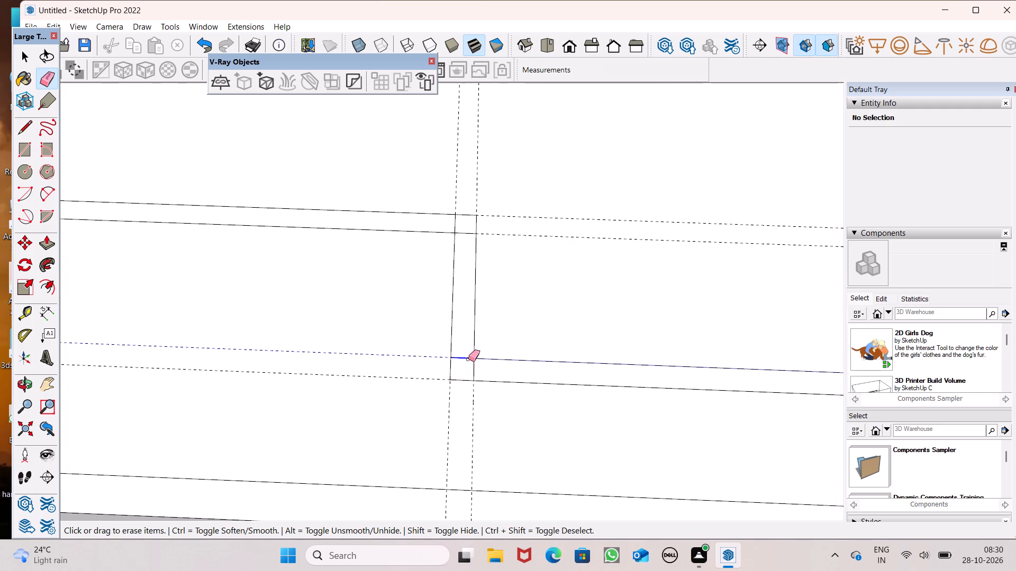
drag(468, 359, 477, 370)
drag(419, 361, 457, 409)
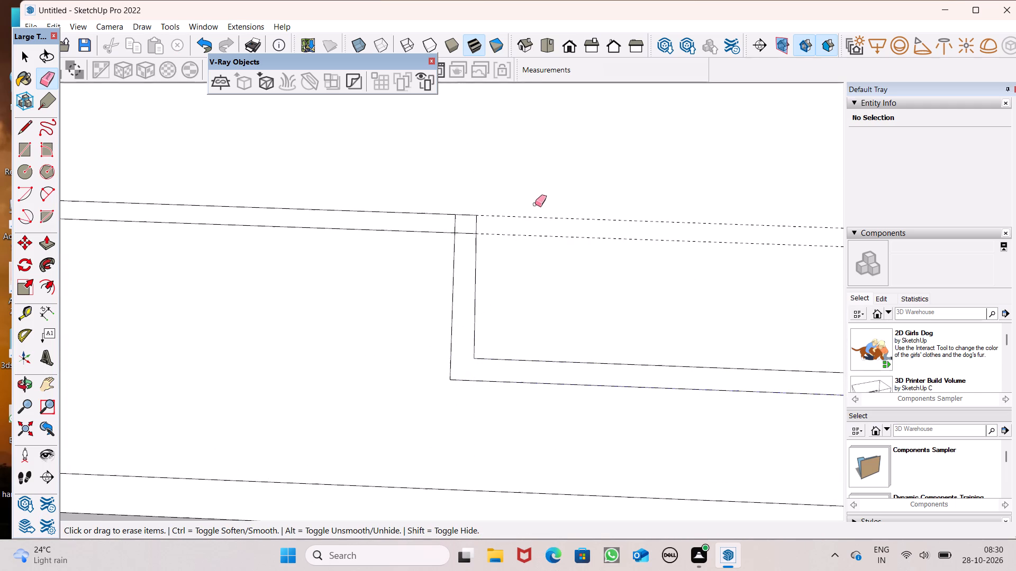
Erase the rear crosswise guide pair and the overlapping edges inside the short strip's rear corner.
drag(535, 206, 535, 250)
scroll(488, 217, up, 5)
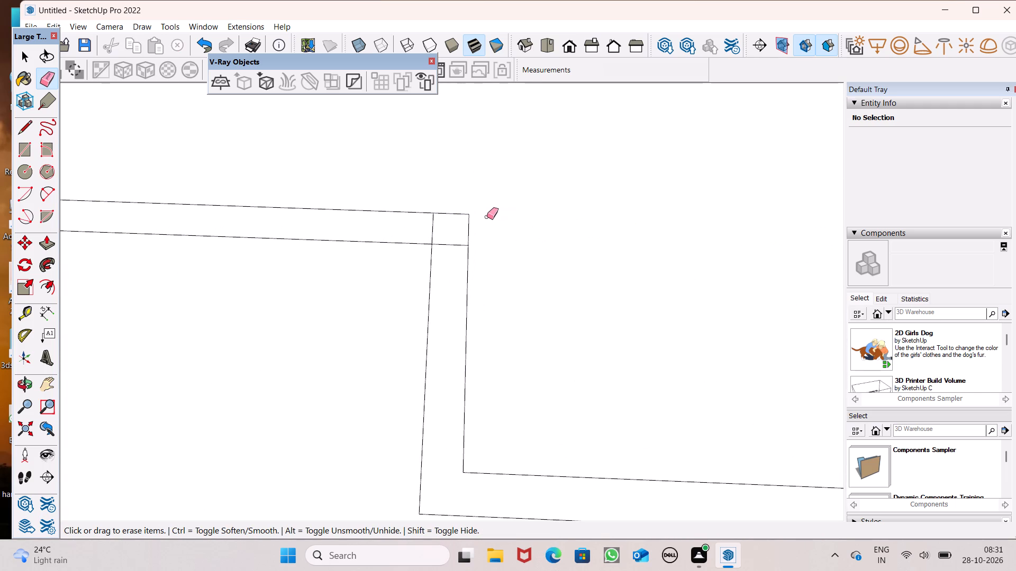
scroll(487, 217, up, 4)
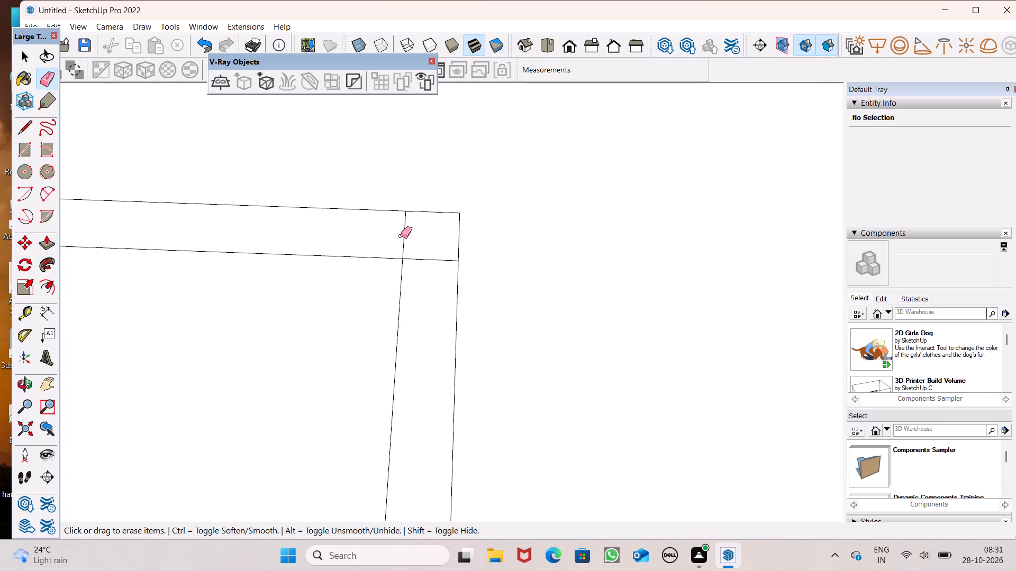
drag(406, 238, 400, 243)
Erase the overlapping edges where the rear crosswise strip joins the long left strip, leaving an open T-junction.
scroll(522, 219, down, 4)
scroll(580, 264, down, 7)
scroll(536, 179, down, 7)
scroll(405, 228, down, 2)
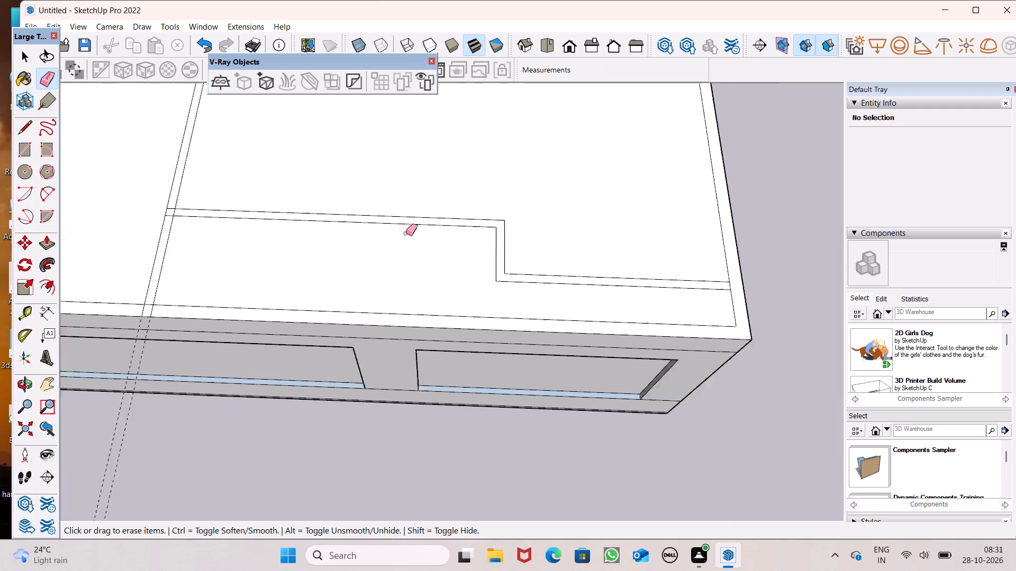
scroll(406, 233, down, 1)
scroll(158, 206, up, 12)
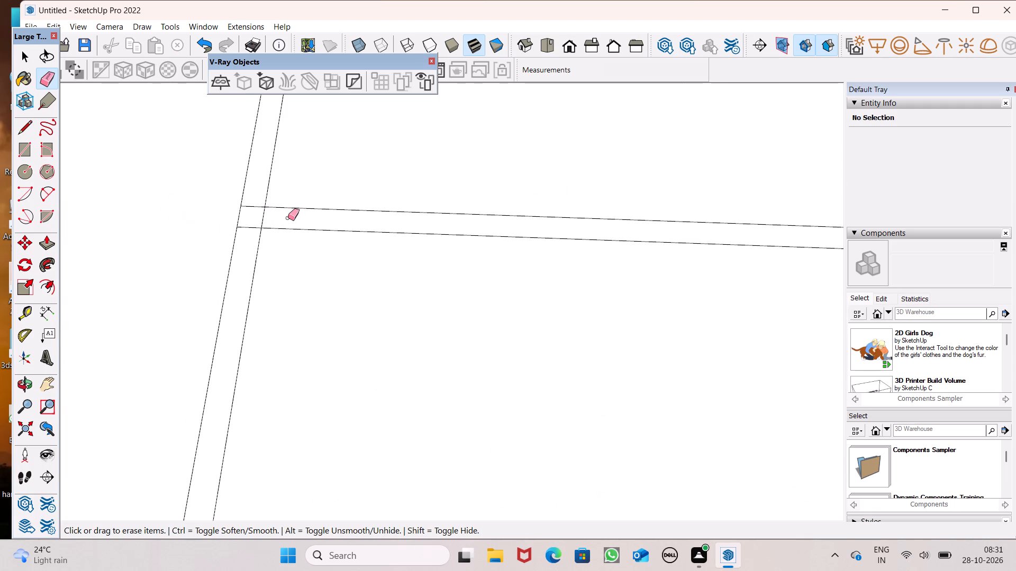
scroll(264, 219, up, 7)
drag(249, 204, 280, 229)
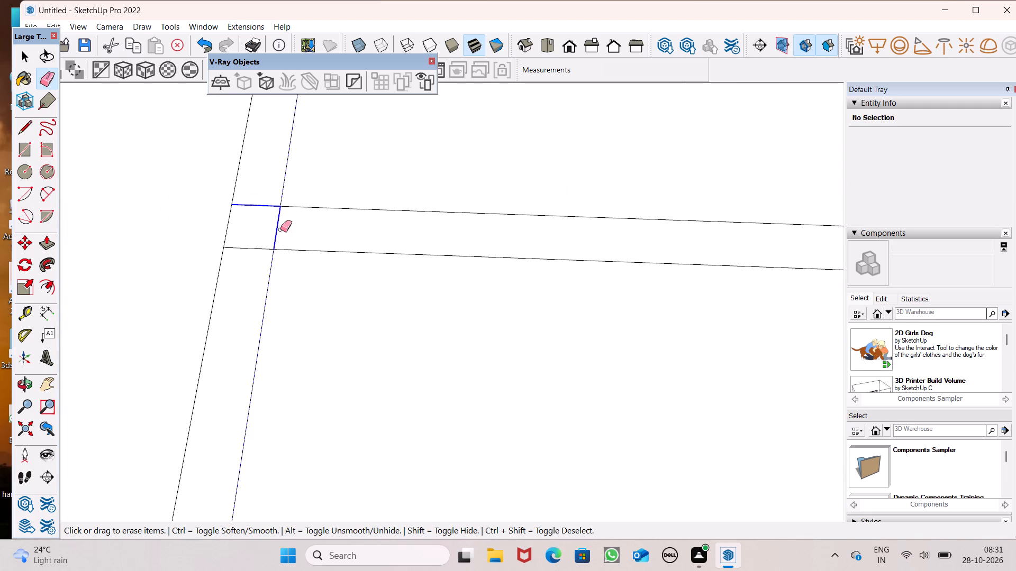
drag(280, 229, 253, 252)
Erase the remaining guide line along the long left strip.
scroll(342, 202, down, 11)
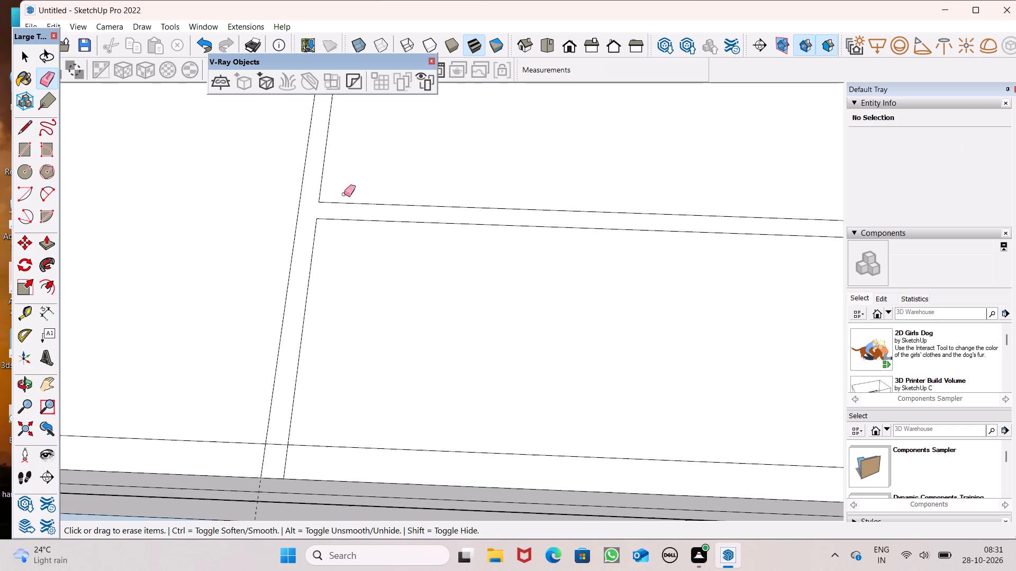
scroll(344, 194, down, 10)
drag(286, 383, 294, 395)
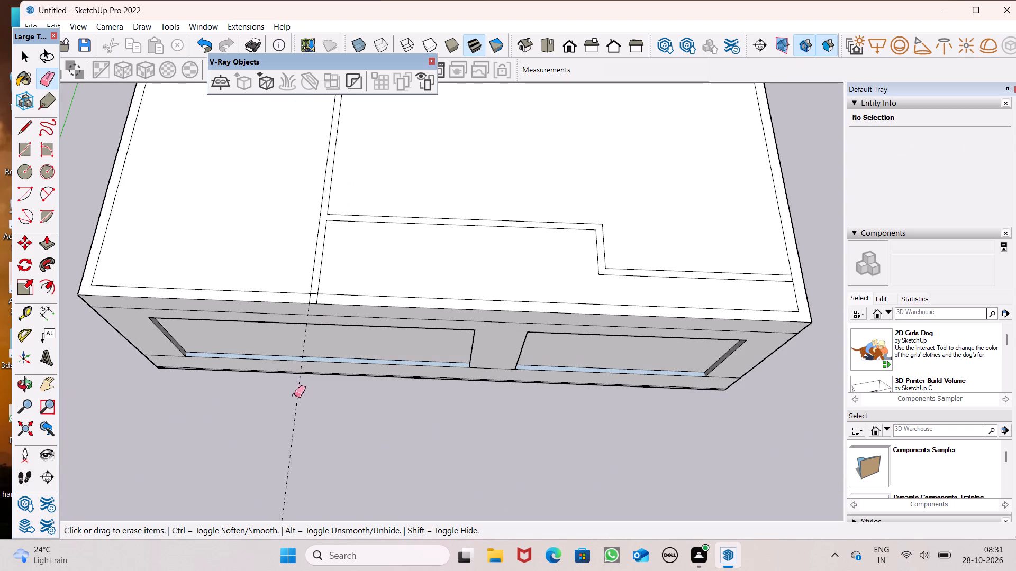
drag(294, 395, 300, 399)
scroll(288, 335, down, 5)
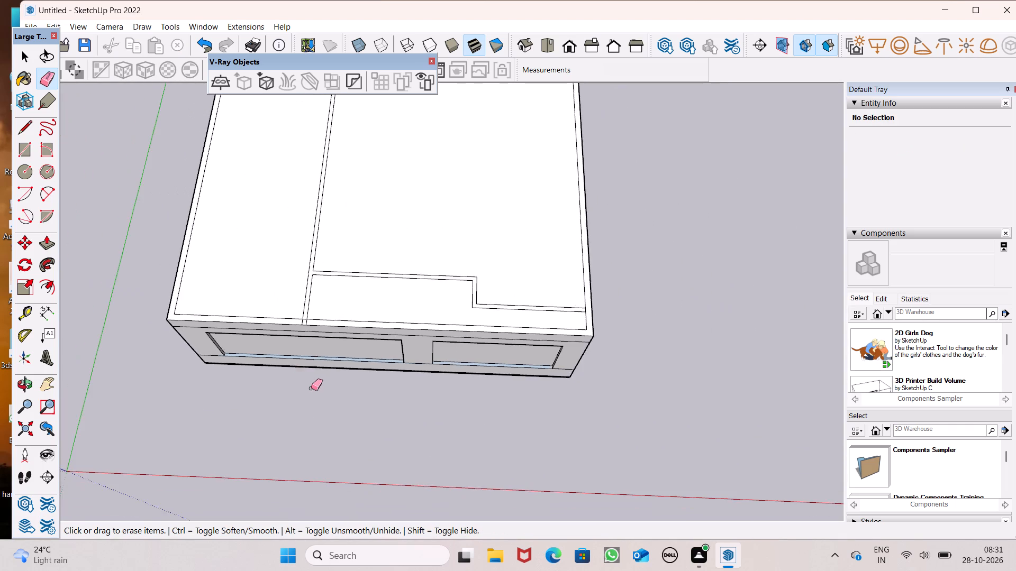
scroll(323, 401, down, 3)
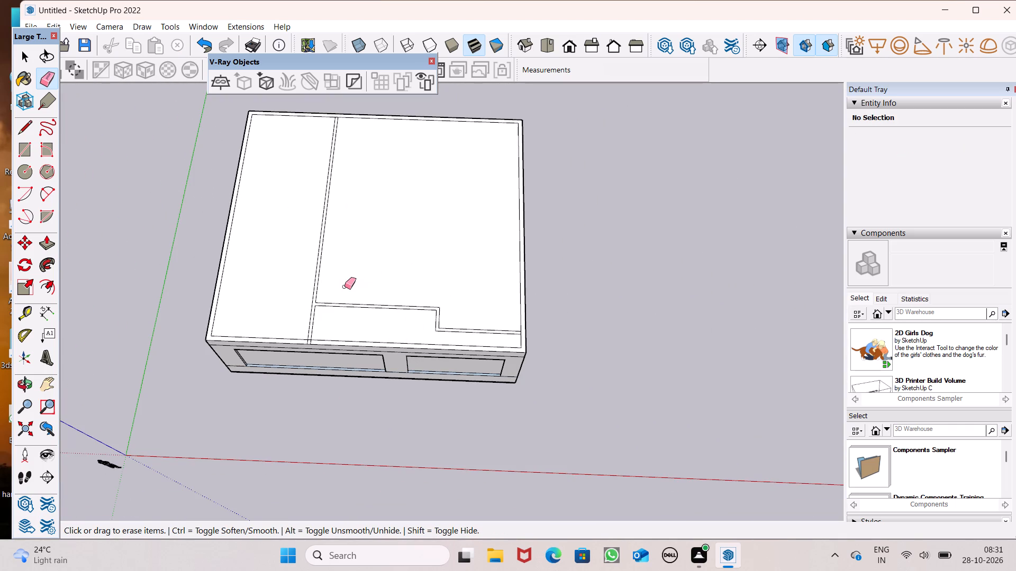
Draw a 9" line from the front right inner roof corner across the parapet top to the outer right edge.
scroll(336, 294, up, 6)
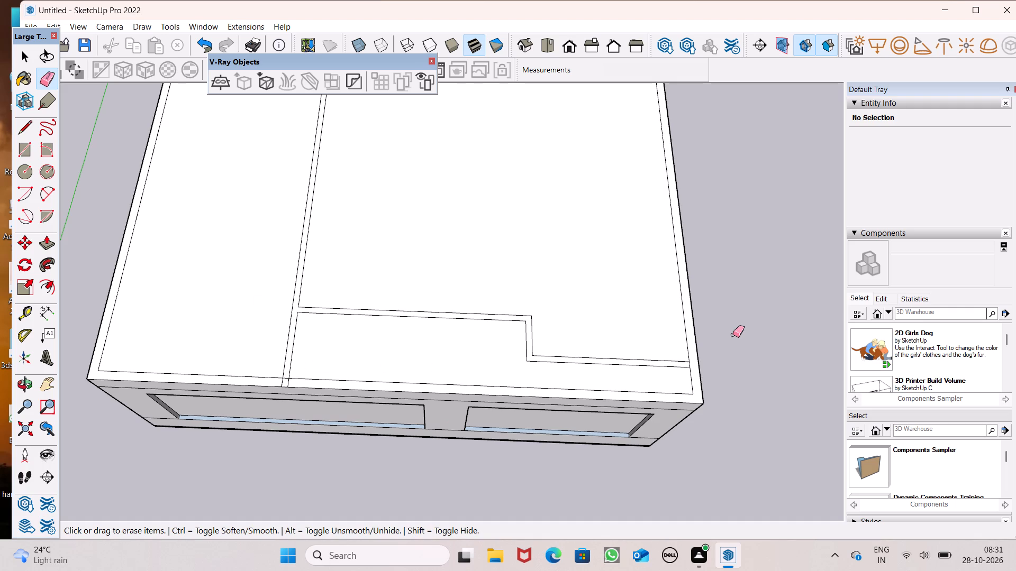
scroll(593, 268, down, 3)
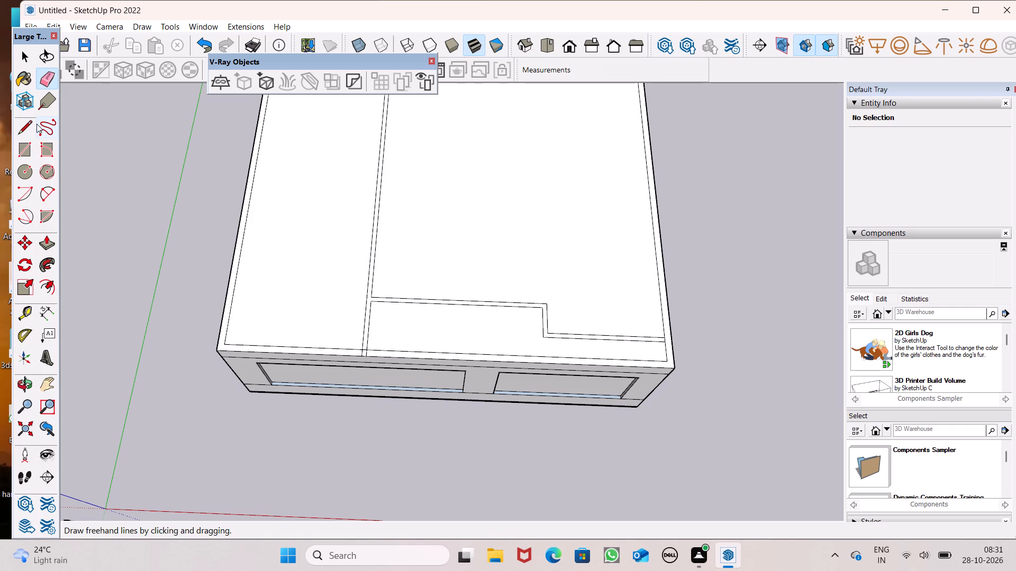
click(37, 124)
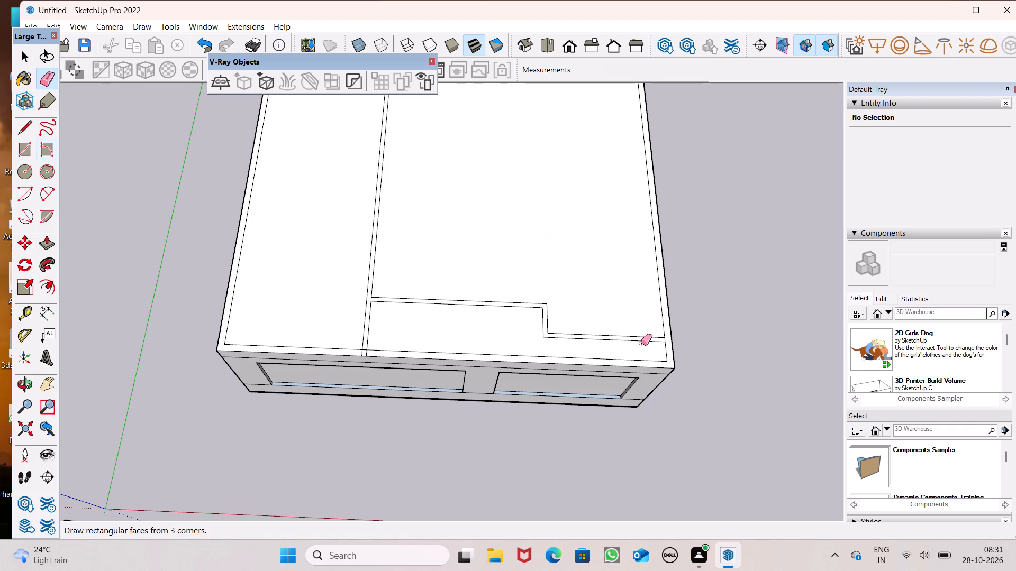
scroll(679, 367, up, 1)
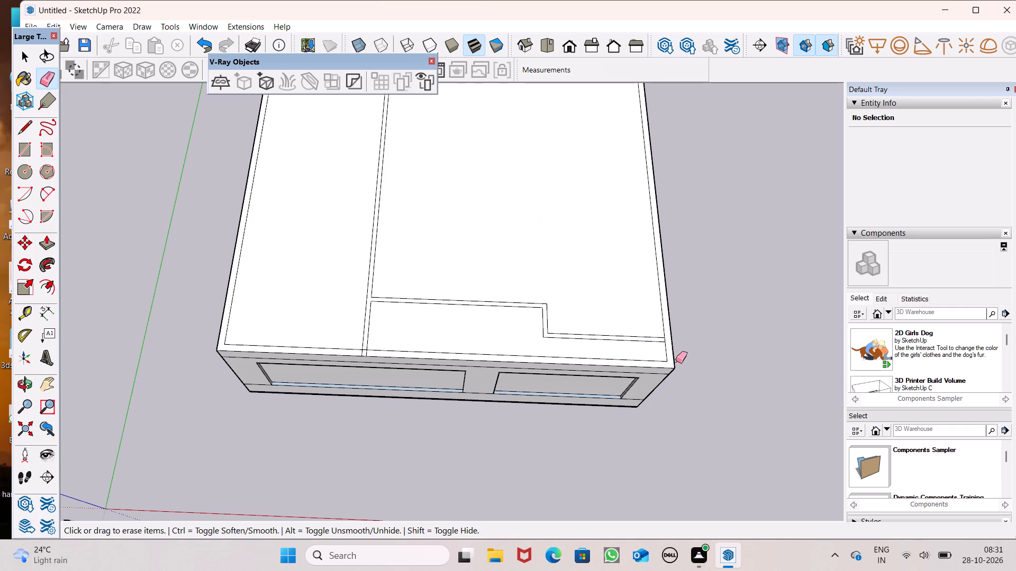
click(21, 128)
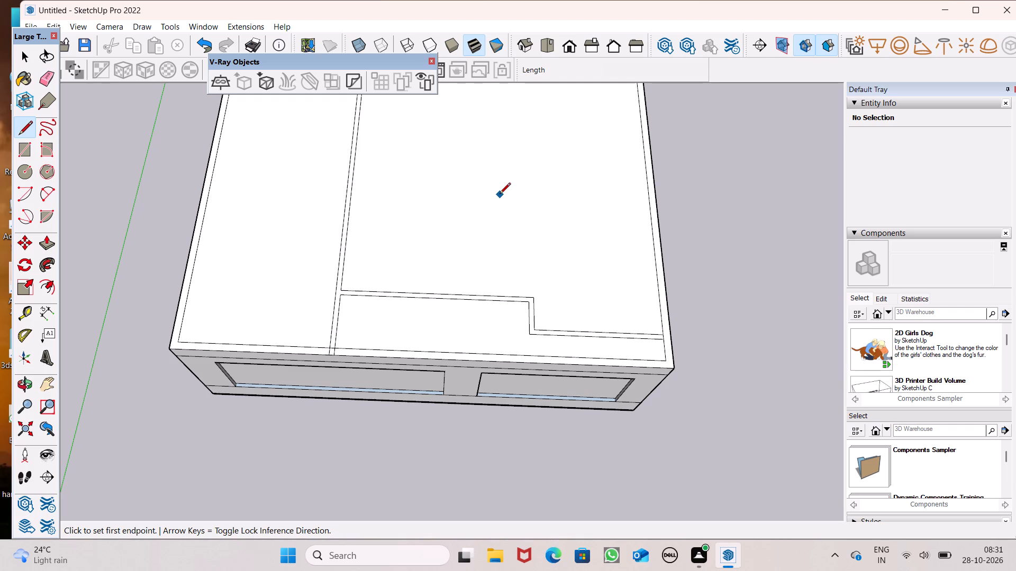
scroll(645, 383, up, 2)
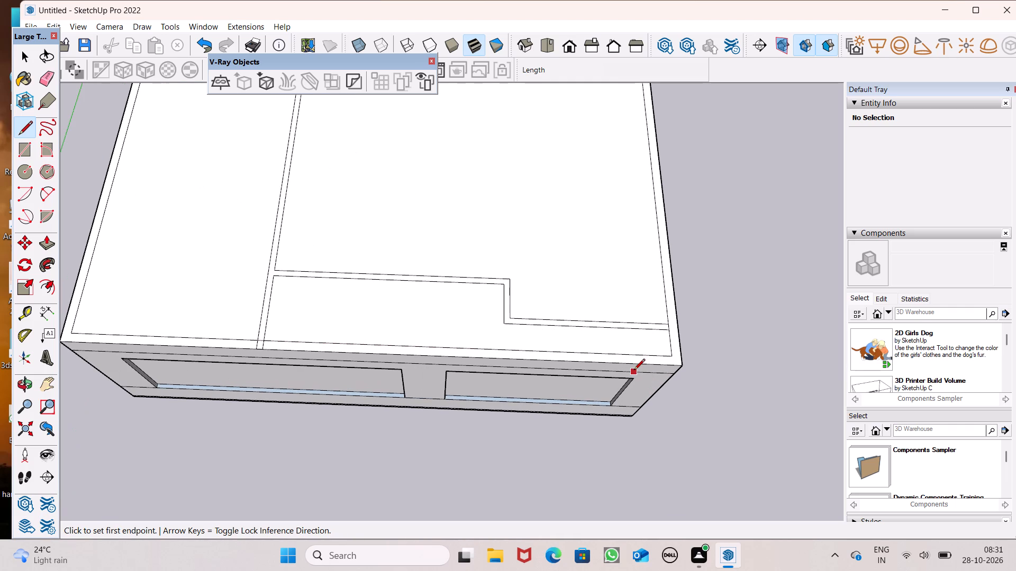
scroll(637, 371, up, 4)
scroll(705, 337, up, 4)
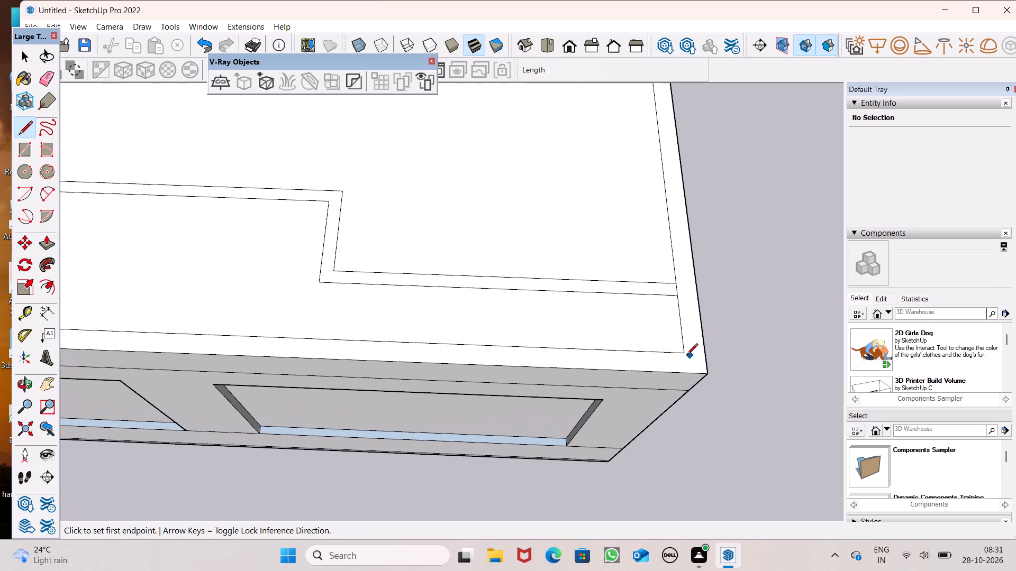
click(686, 354)
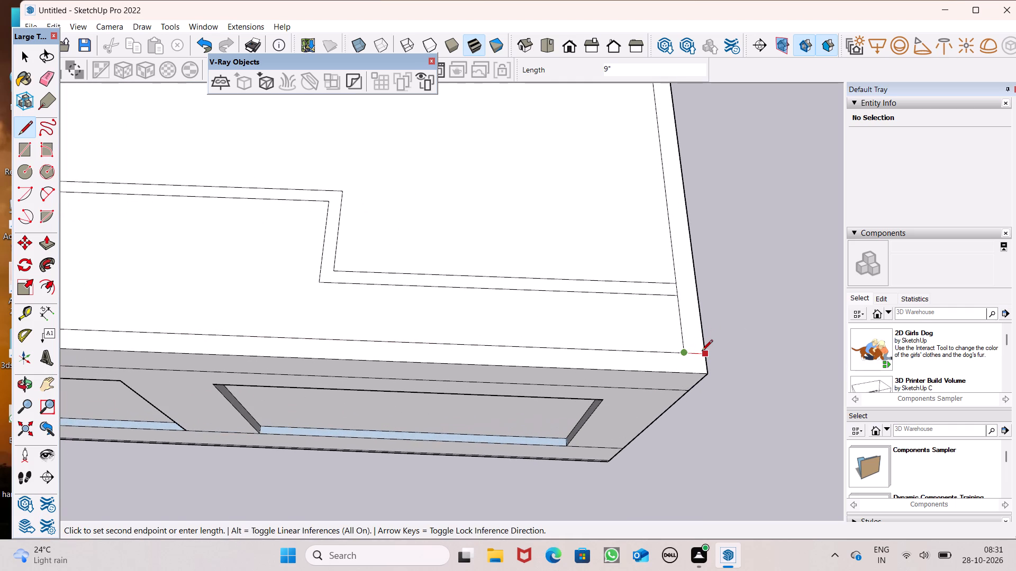
click(701, 349)
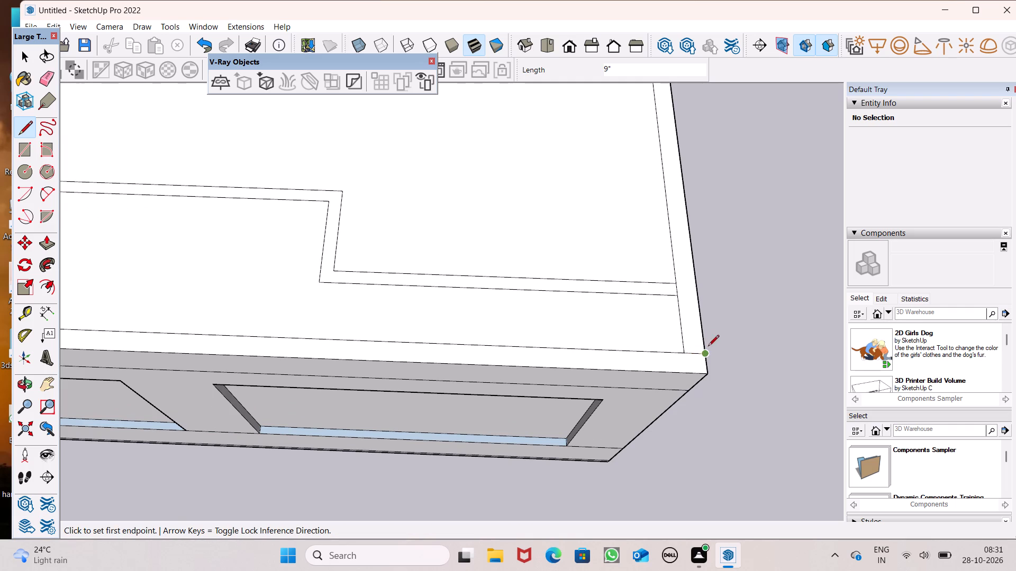
scroll(760, 384, down, 8)
scroll(710, 426, down, 3)
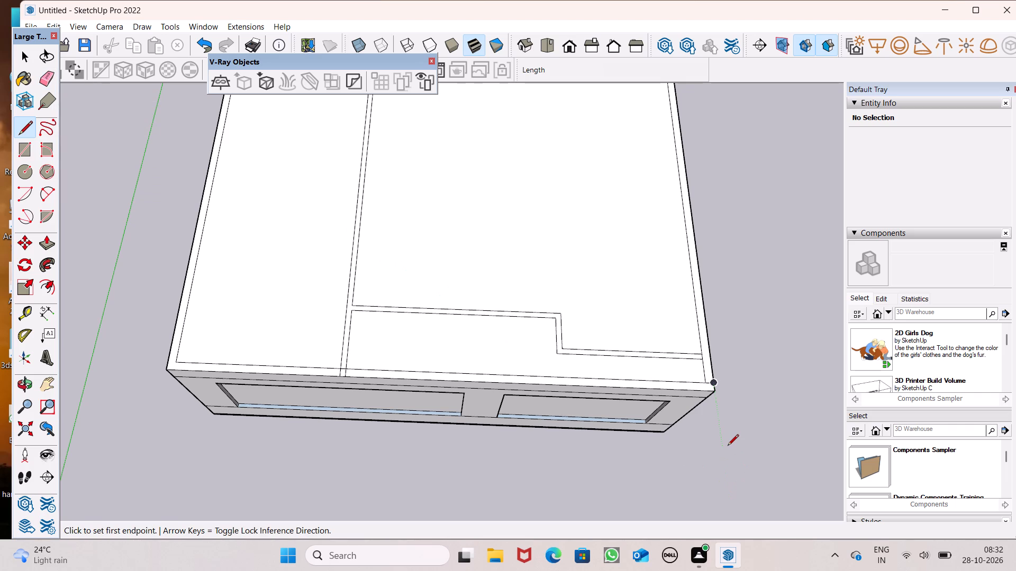
key(space)
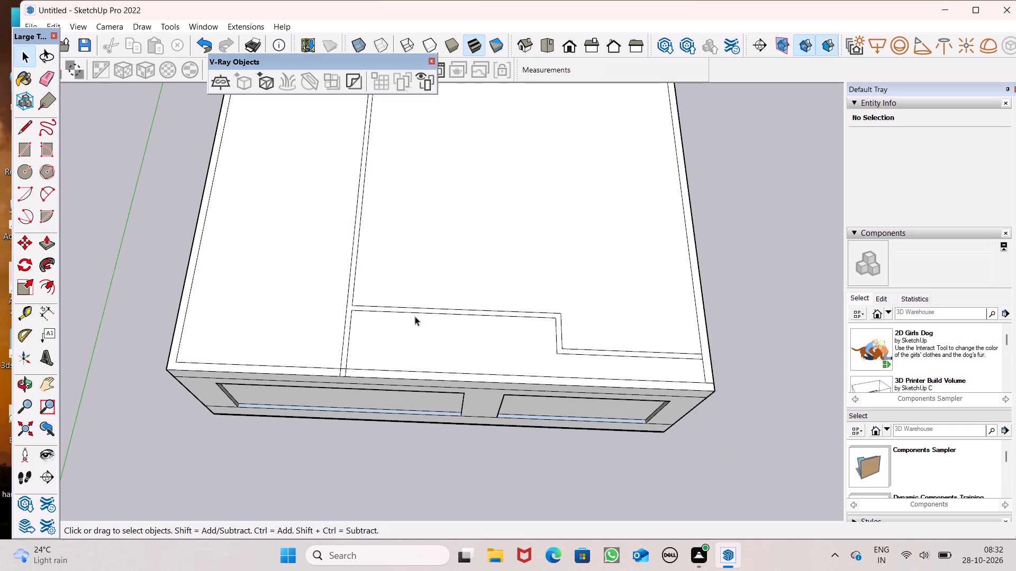
Erase the short edge closing the rear end of the long left strip at the rear inner roof line.
scroll(616, 395, down, 3)
scroll(556, 455, down, 2)
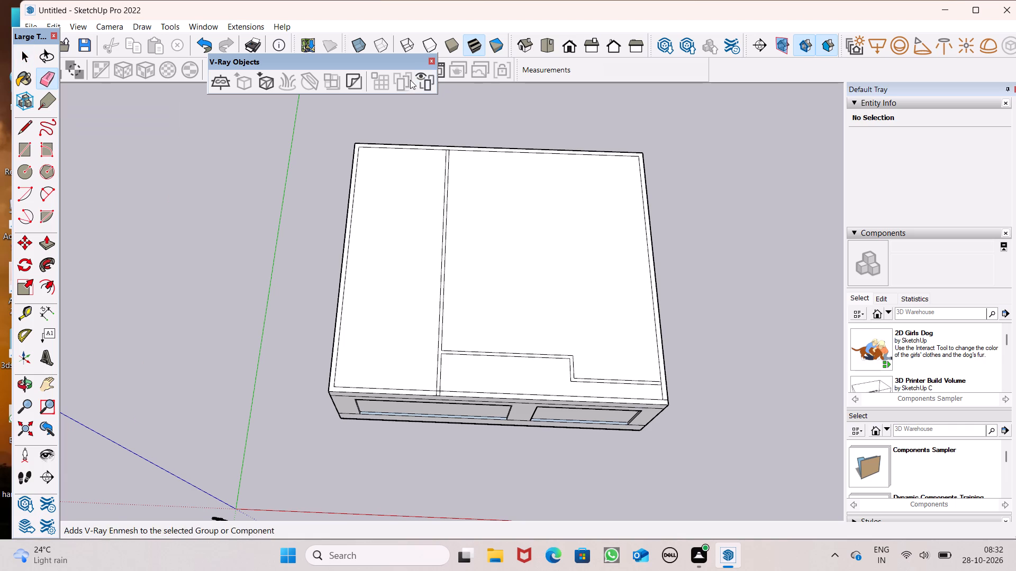
scroll(486, 158, up, 1)
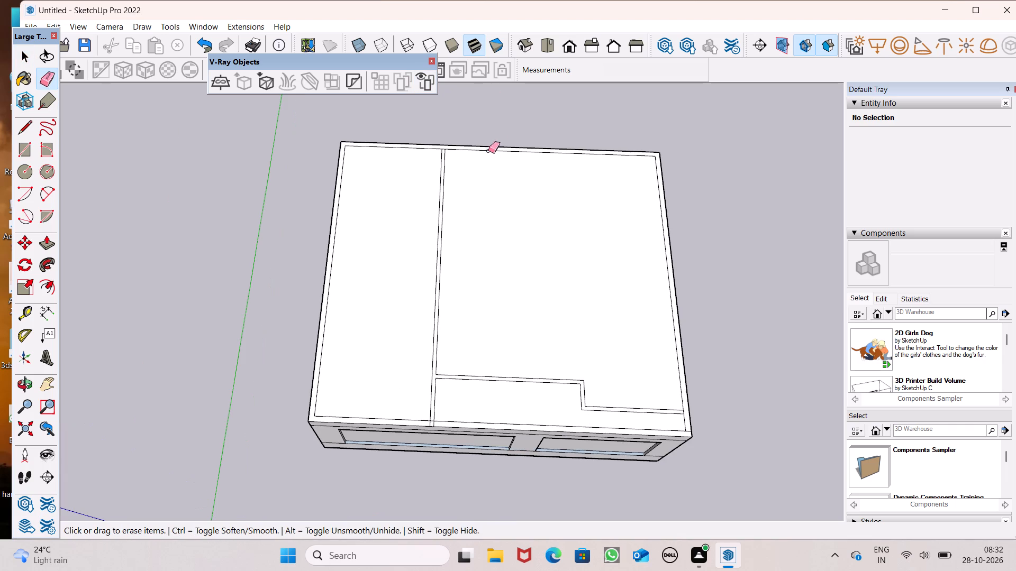
scroll(466, 192, up, 7)
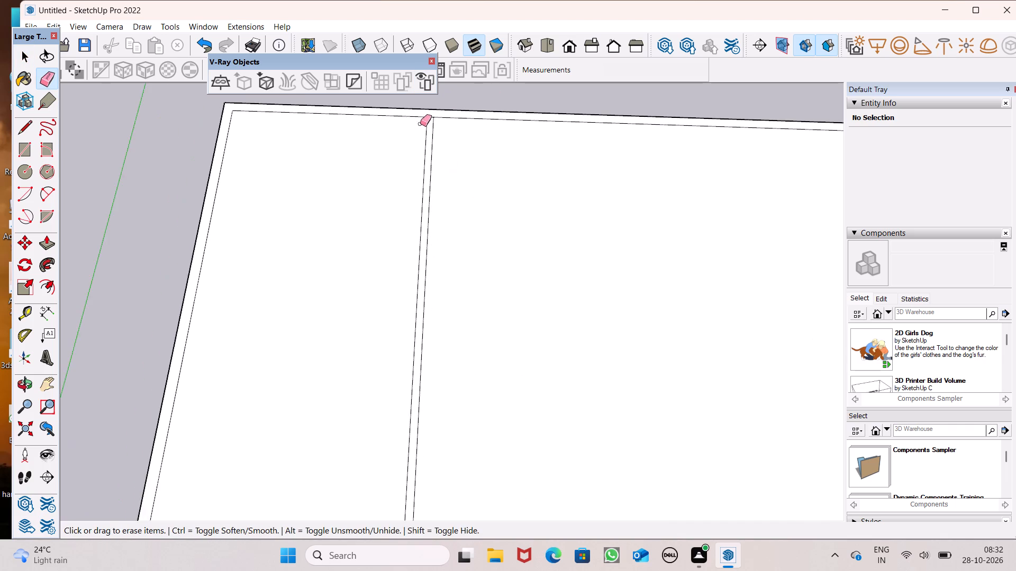
scroll(418, 123, up, 11)
click(441, 117)
scroll(487, 136, down, 9)
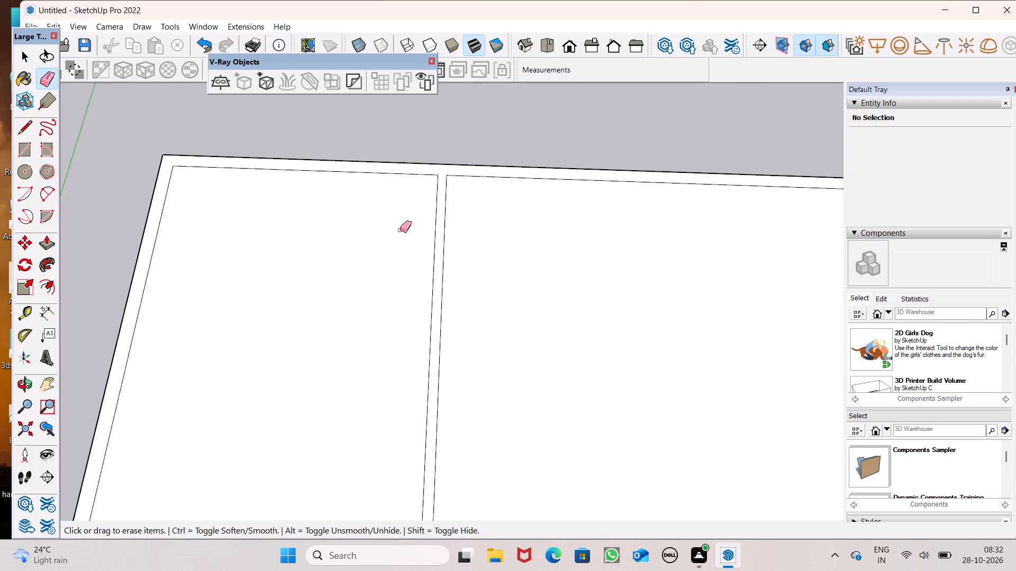
scroll(549, 193, down, 6)
scroll(442, 175, down, 10)
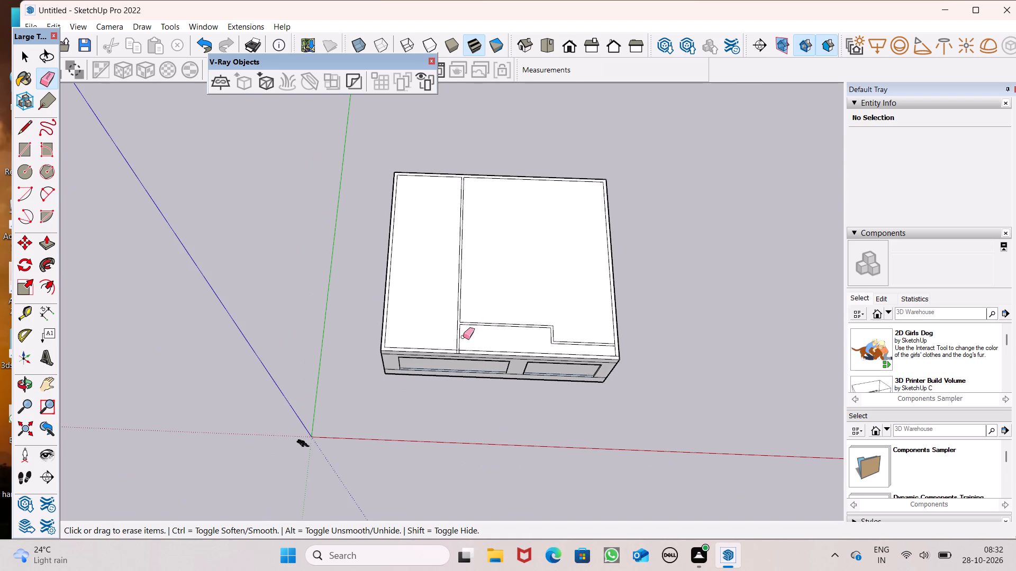
Examine the front end of the long left strip where it crosses the front parapet line.
scroll(466, 365, up, 9)
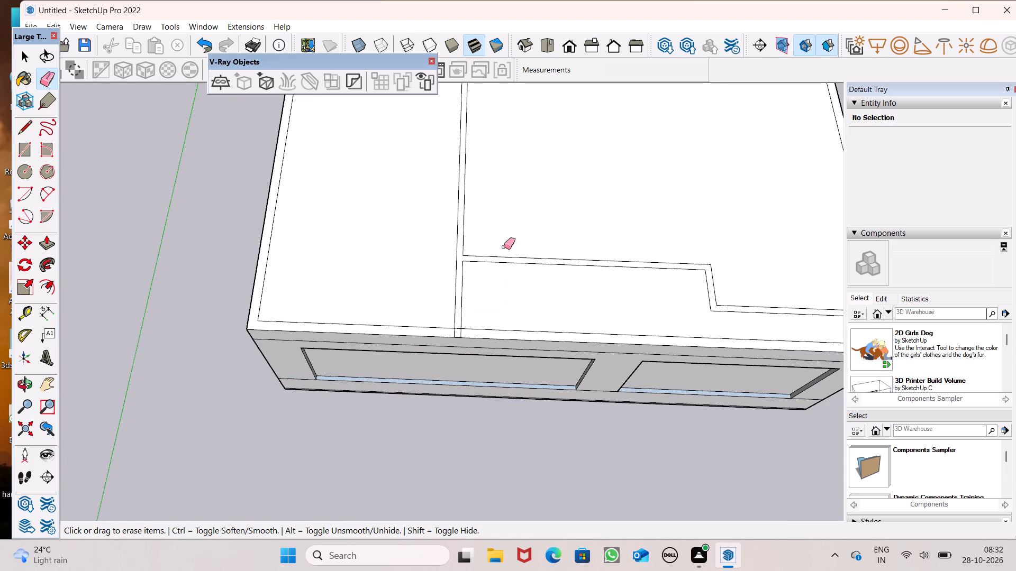
scroll(300, 327, down, 4)
scroll(388, 325, up, 6)
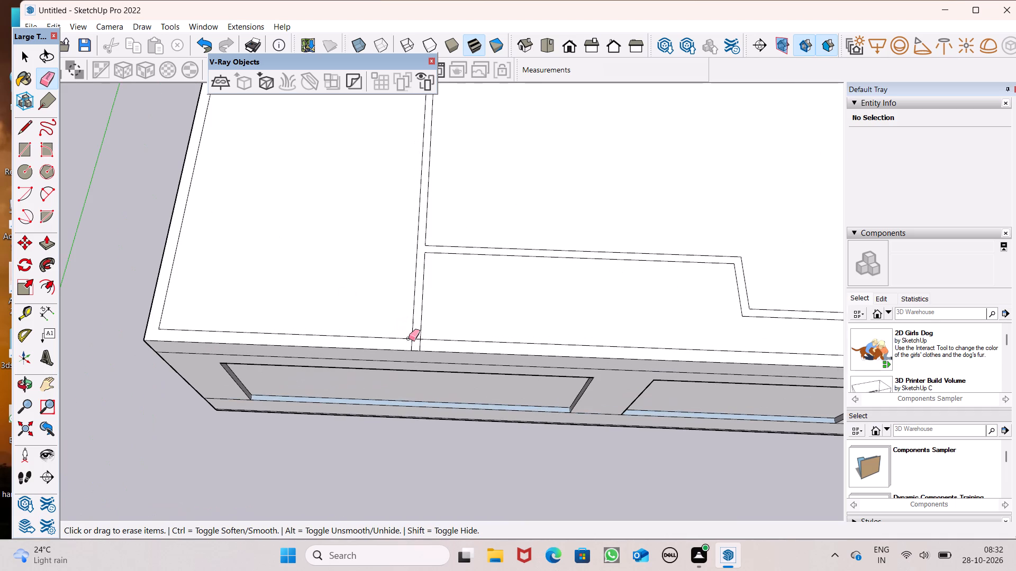
scroll(433, 349, down, 4)
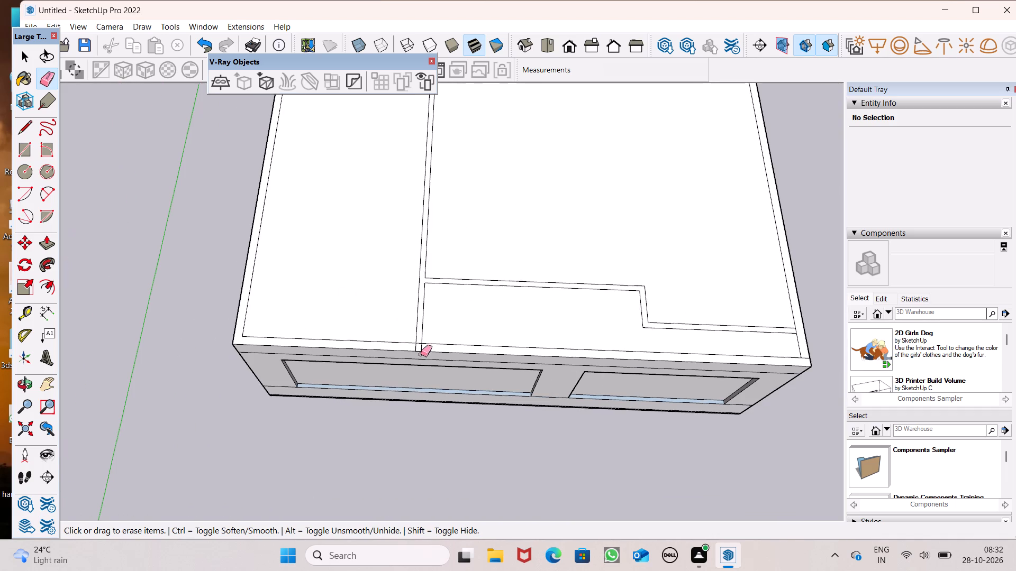
scroll(460, 366, up, 7)
scroll(387, 324, up, 3)
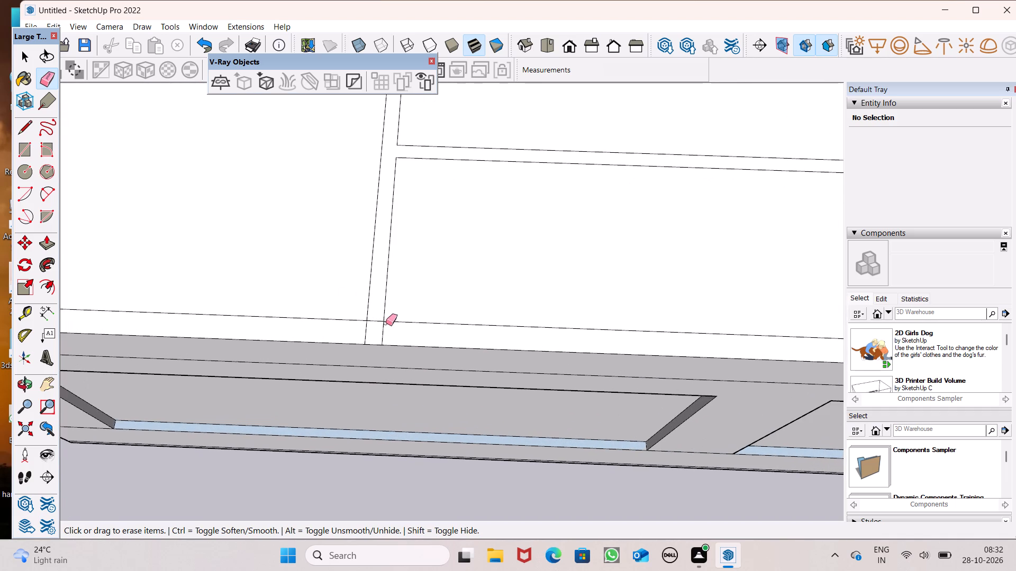
scroll(383, 325, up, 1)
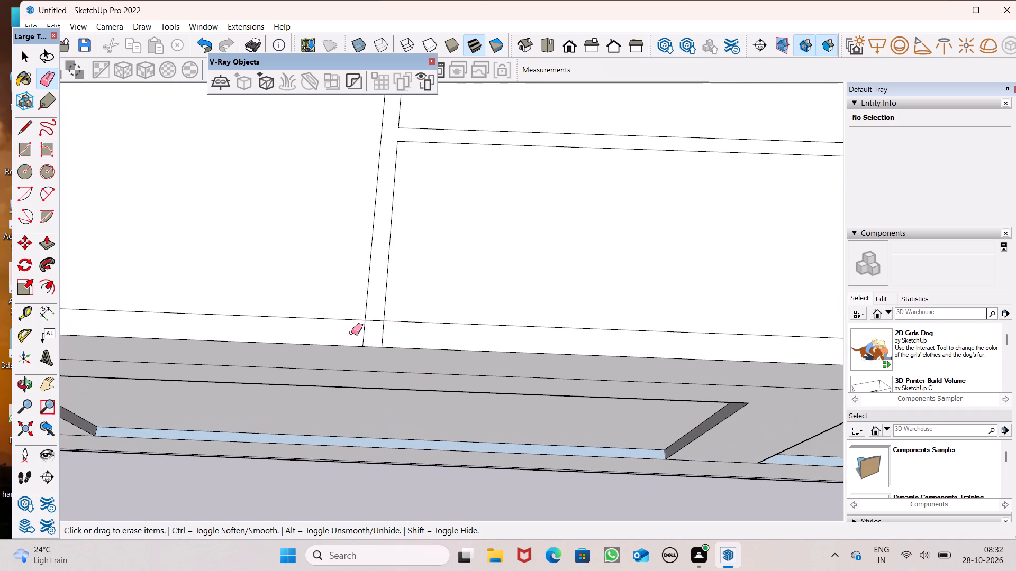
scroll(253, 311, down, 7)
scroll(367, 323, down, 7)
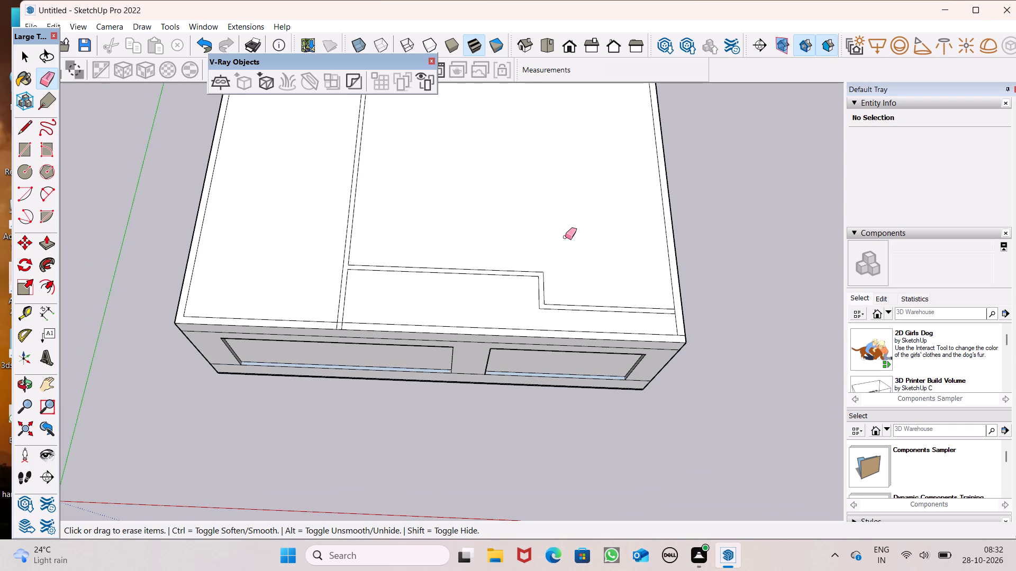
scroll(338, 330, up, 8)
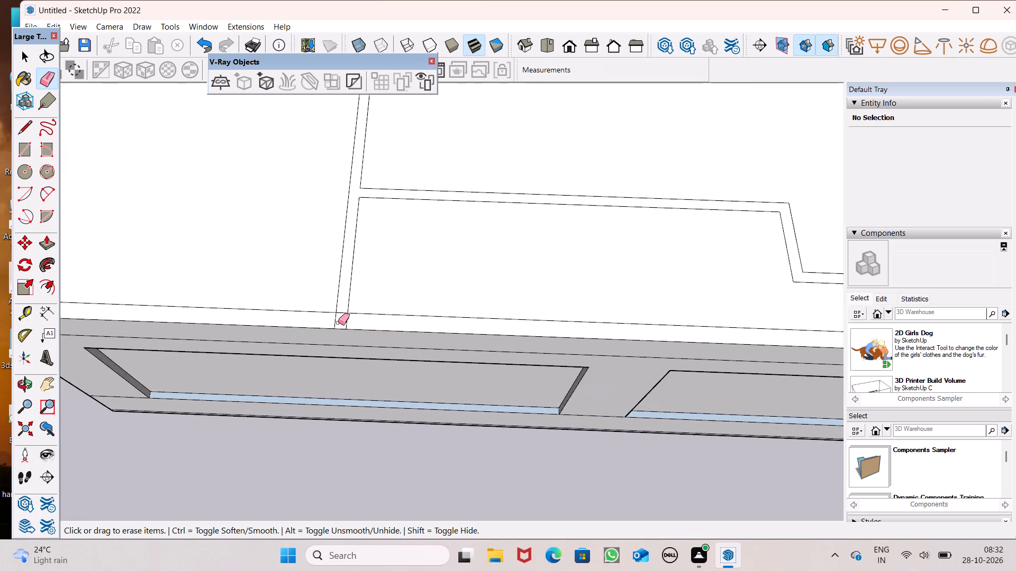
scroll(339, 321, up, 6)
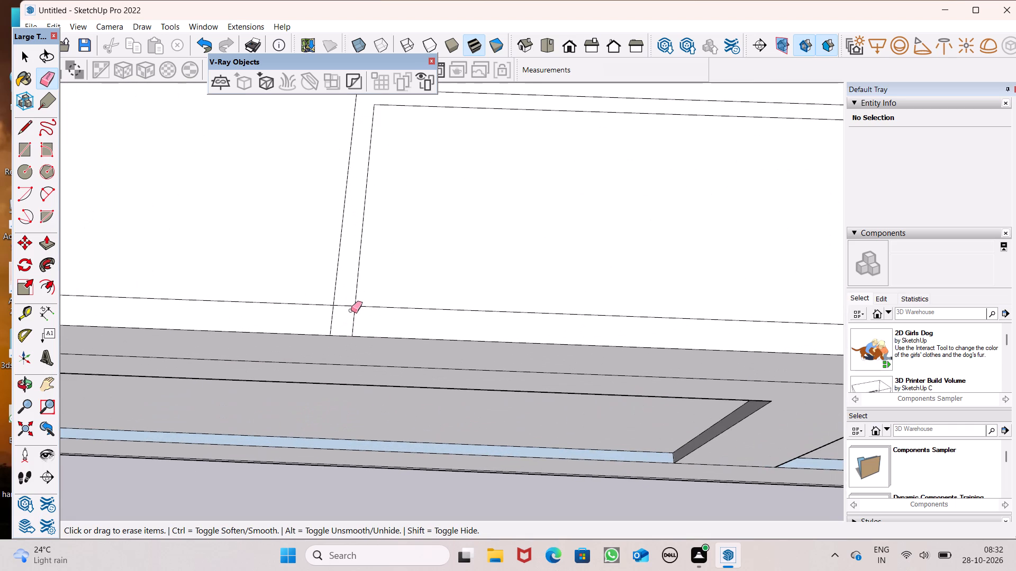
scroll(129, 336, down, 8)
scroll(619, 260, down, 12)
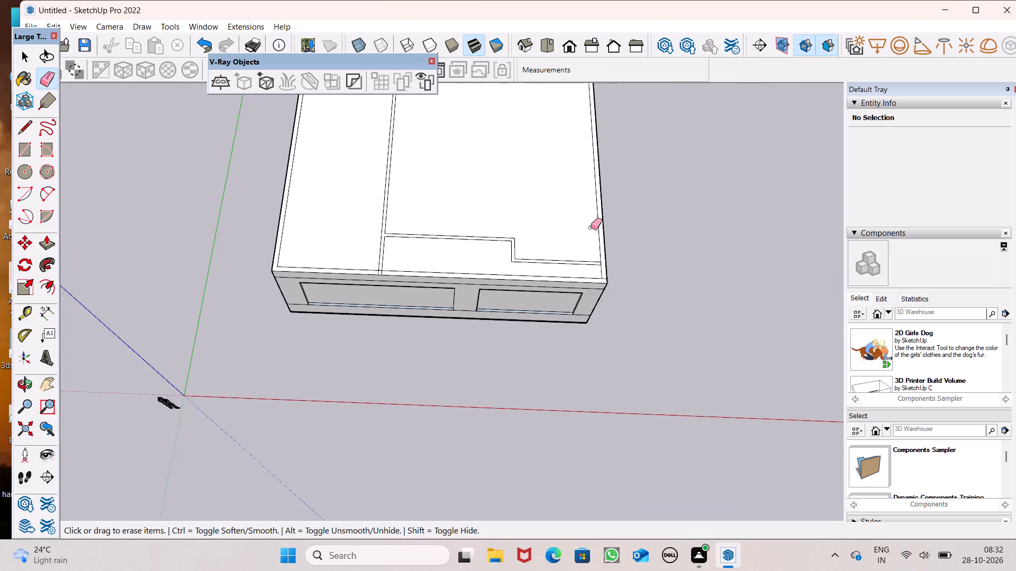
Erase the short edge closing the right end of the stepped front strip at the right inner roof line.
scroll(596, 282, up, 15)
scroll(615, 247, up, 6)
drag(603, 222, 593, 222)
Push/Pull the connected wall outline on the roof up 10' to raise the upper-storey walls.
scroll(658, 263, down, 6)
scroll(675, 351, down, 6)
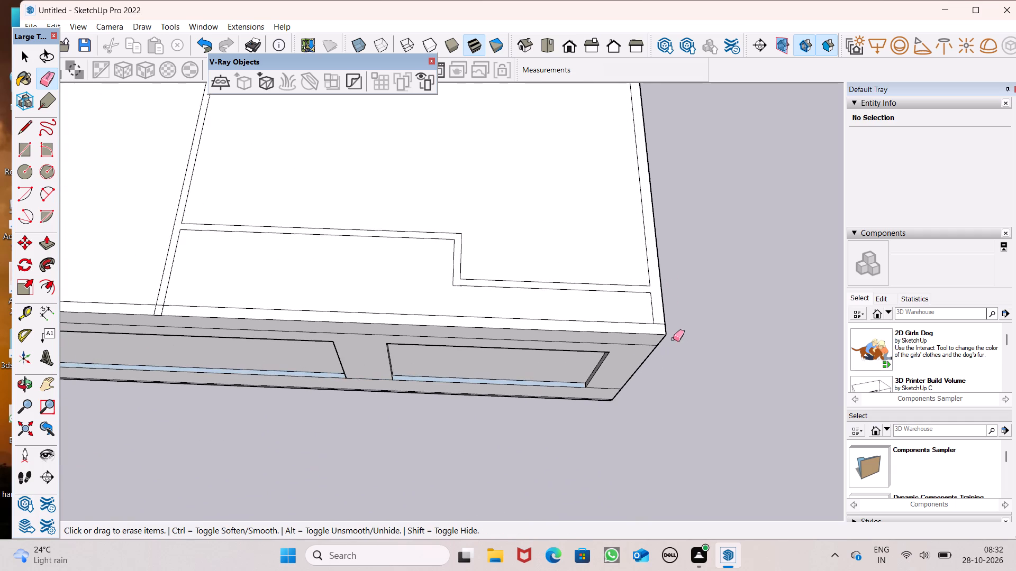
scroll(661, 306, down, 7)
scroll(561, 428, down, 6)
scroll(474, 195, up, 5)
scroll(474, 195, down, 5)
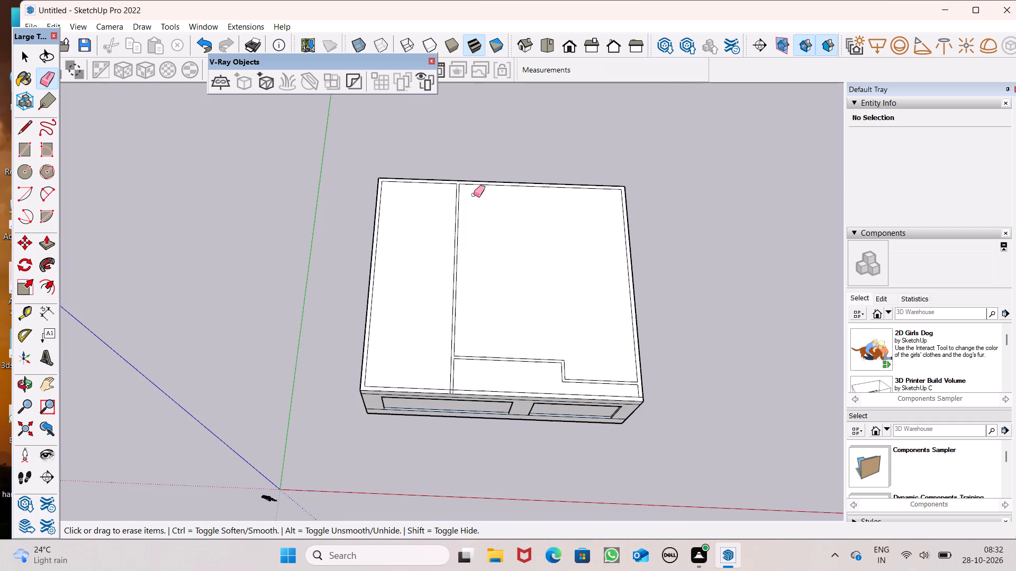
scroll(482, 342, up, 6)
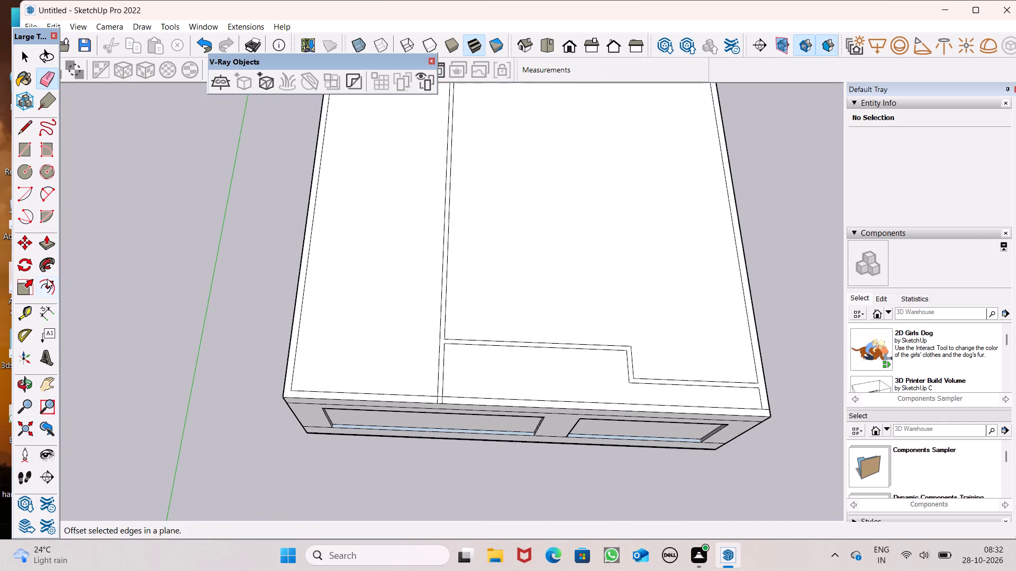
click(44, 246)
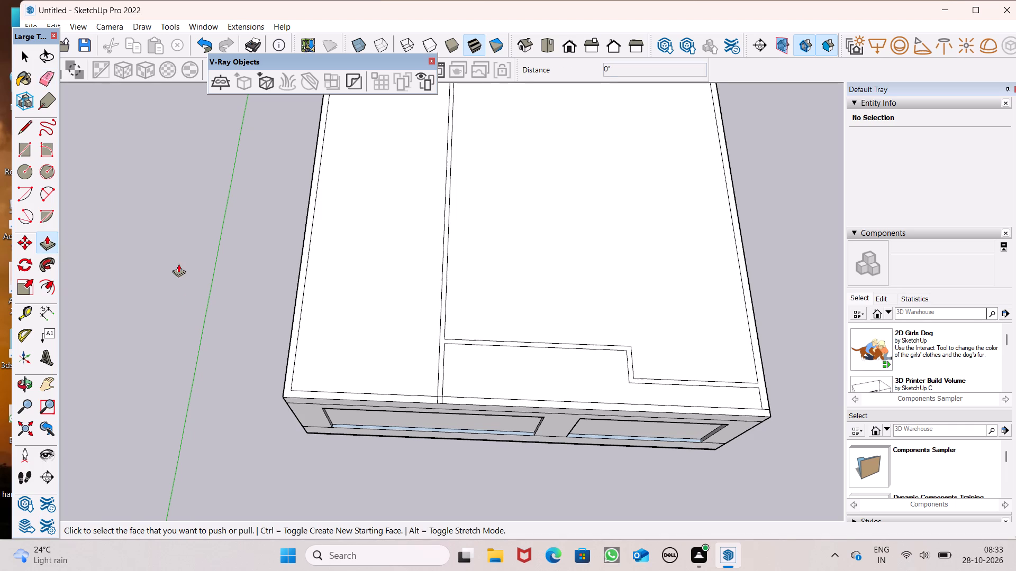
ctrl+click(441, 388)
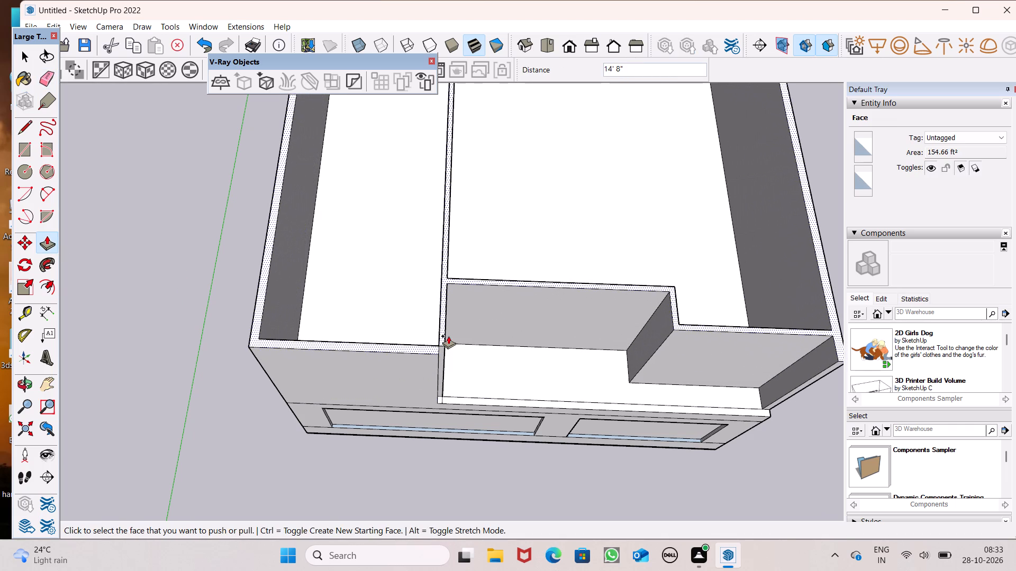
text(10')
key(Return)
Push/Pull the recessed front end of the left partition wall forward 9", flush with the front wall.
scroll(447, 336, down, 3)
middle_drag(527, 399, 479, 257)
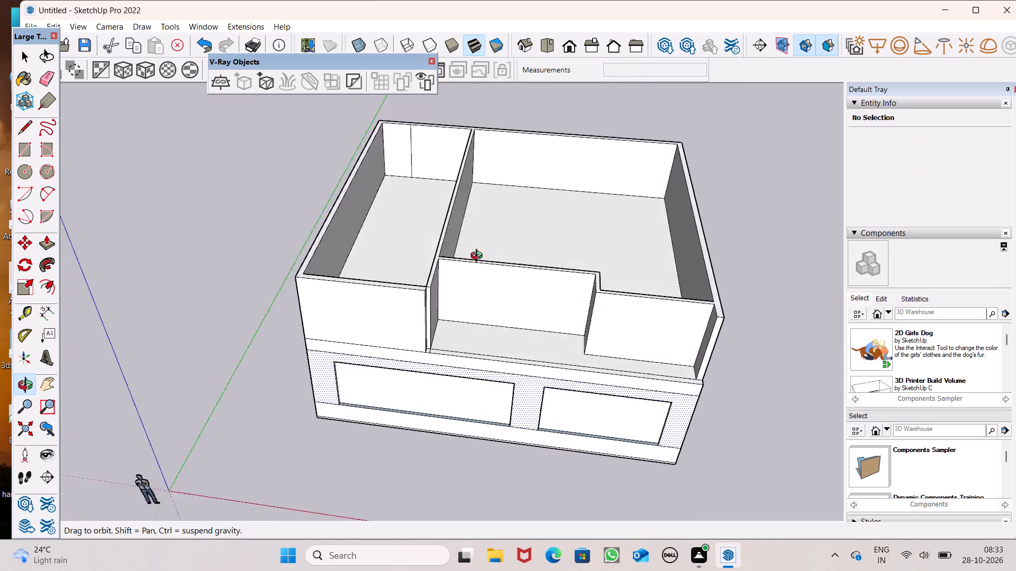
middle_drag(479, 257, 456, 198)
scroll(402, 336, up, 7)
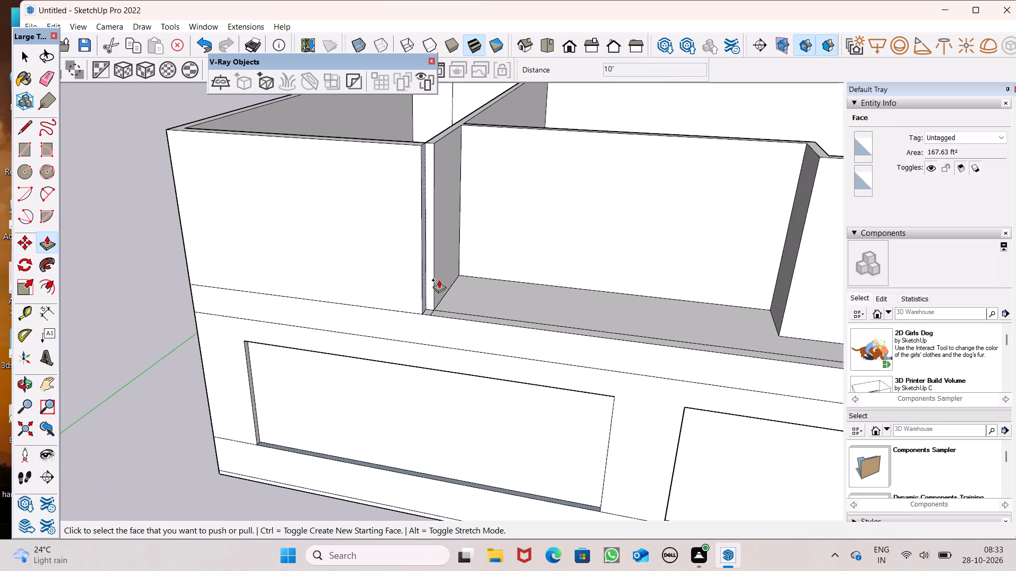
scroll(439, 280, up, 7)
scroll(418, 319, up, 4)
drag(415, 321, 403, 333)
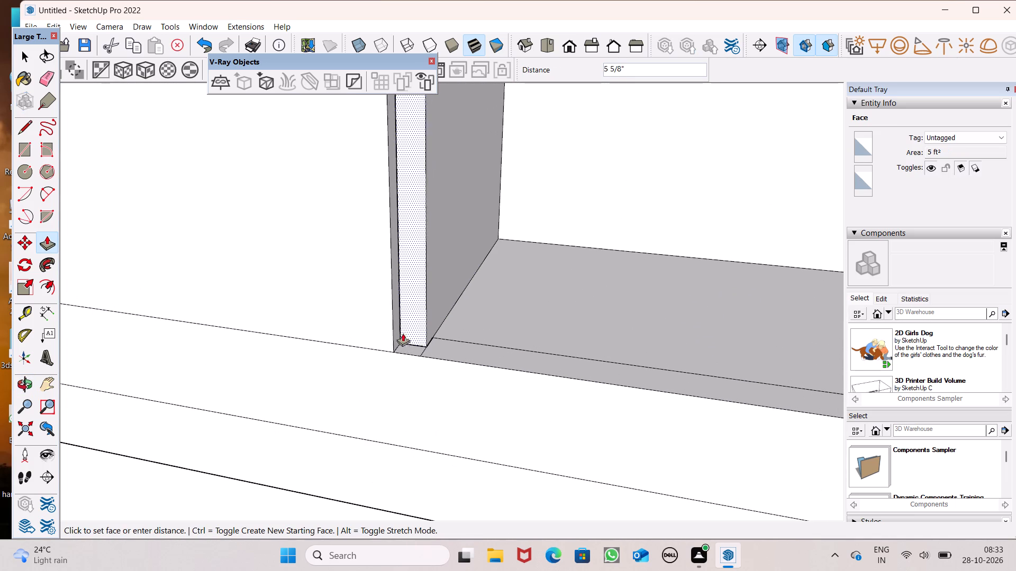
drag(403, 333, 375, 309)
Push/Pull the horizontal slab band above the front recessed panels outward by about 1' 8".
scroll(347, 248, down, 7)
scroll(421, 182, down, 12)
middle_drag(448, 241, 559, 299)
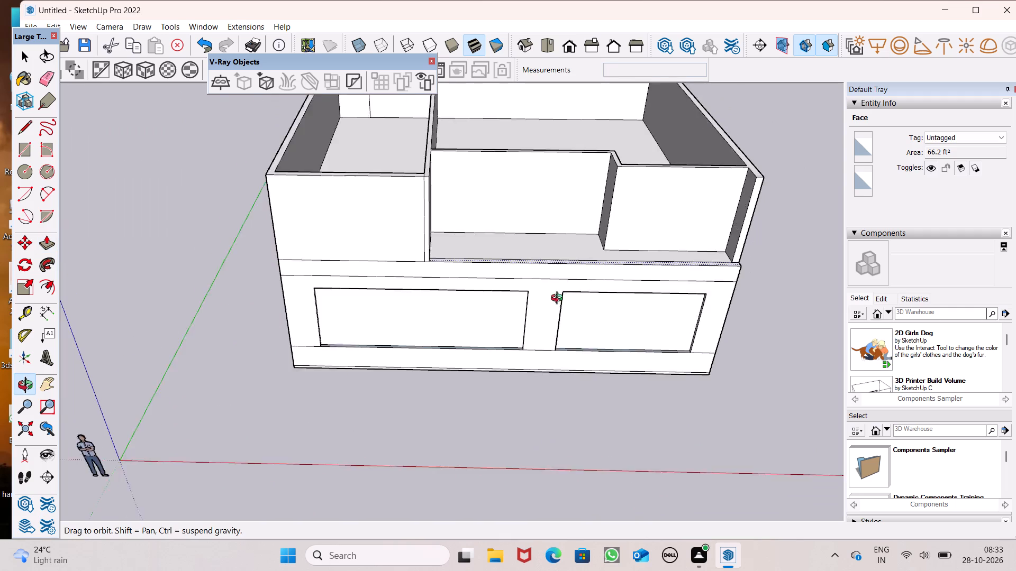
middle_drag(559, 299, 583, 316)
scroll(384, 270, up, 1)
middle_drag(298, 293, 337, 262)
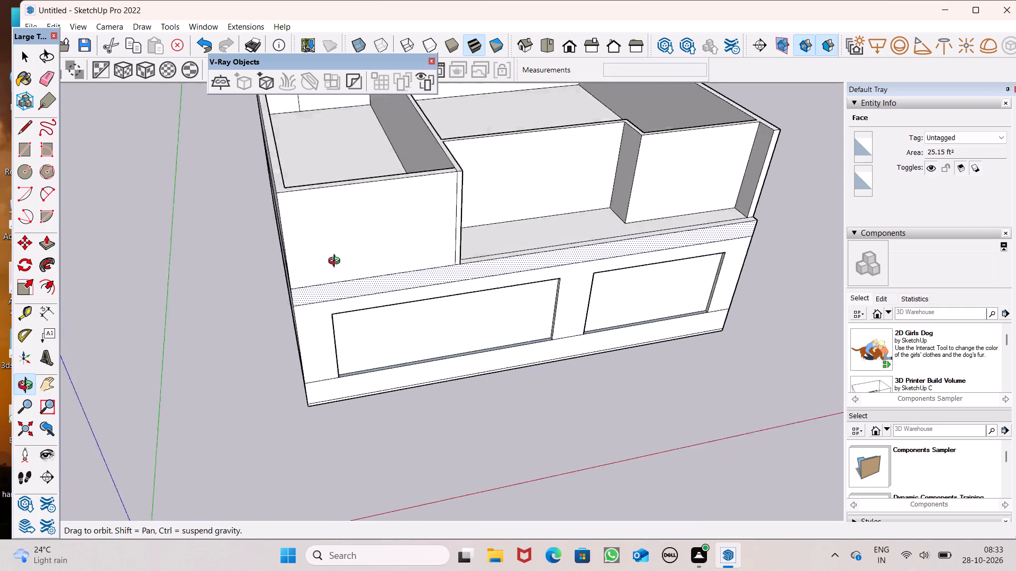
middle_drag(337, 262, 346, 255)
scroll(346, 256, up, 1)
scroll(285, 286, up, 4)
scroll(374, 292, down, 3)
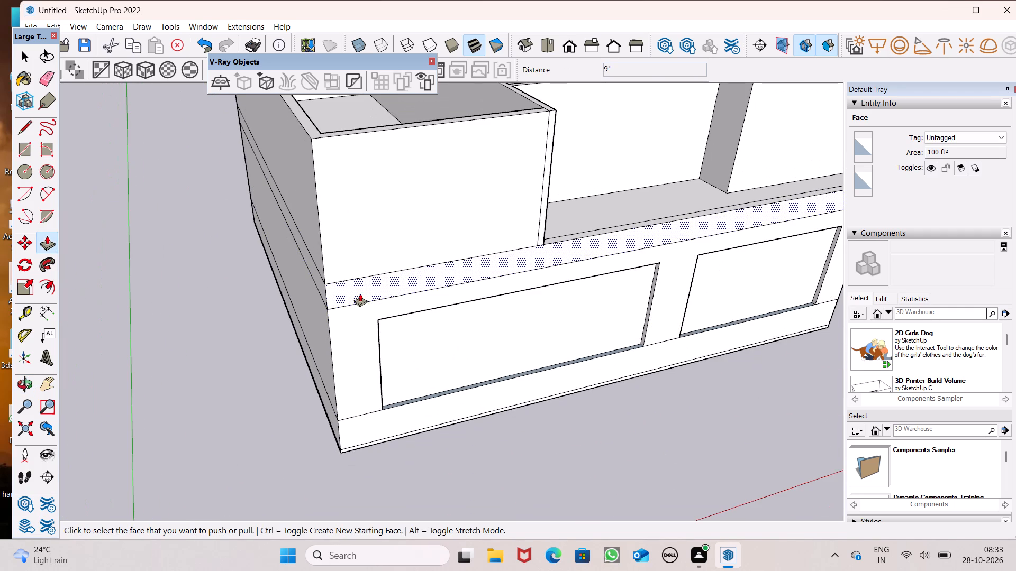
drag(359, 292, 371, 301)
scroll(274, 285, down, 3)
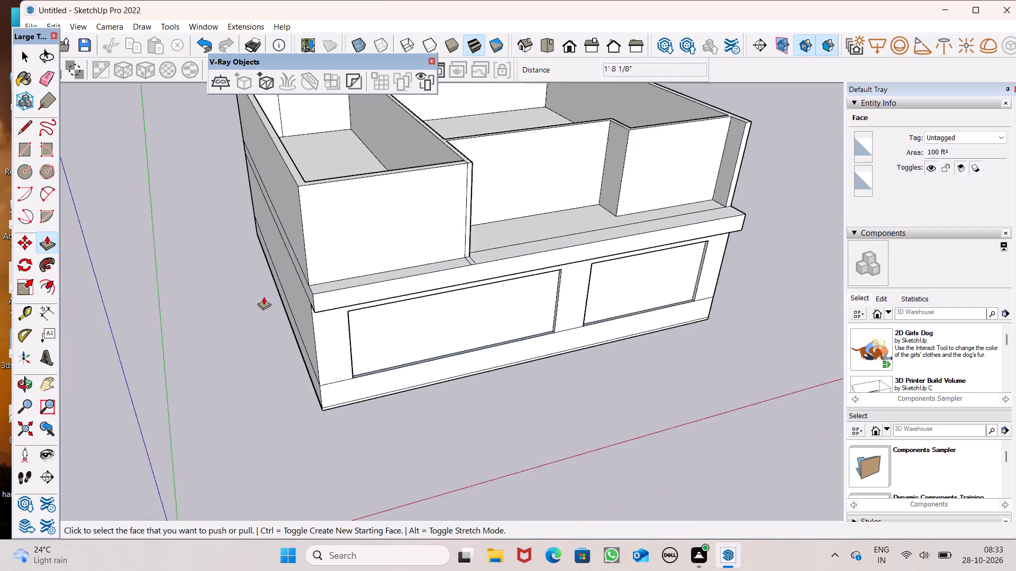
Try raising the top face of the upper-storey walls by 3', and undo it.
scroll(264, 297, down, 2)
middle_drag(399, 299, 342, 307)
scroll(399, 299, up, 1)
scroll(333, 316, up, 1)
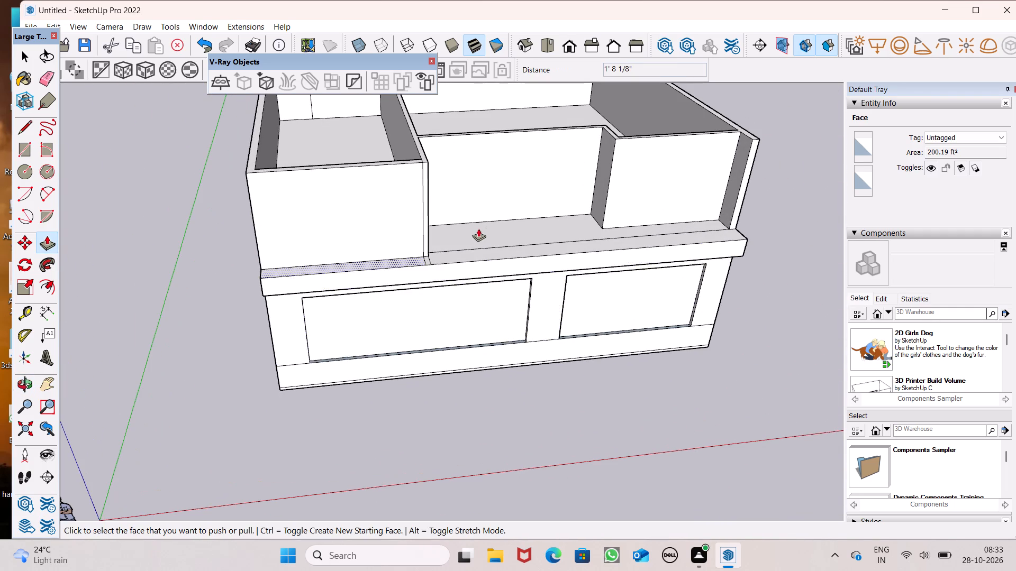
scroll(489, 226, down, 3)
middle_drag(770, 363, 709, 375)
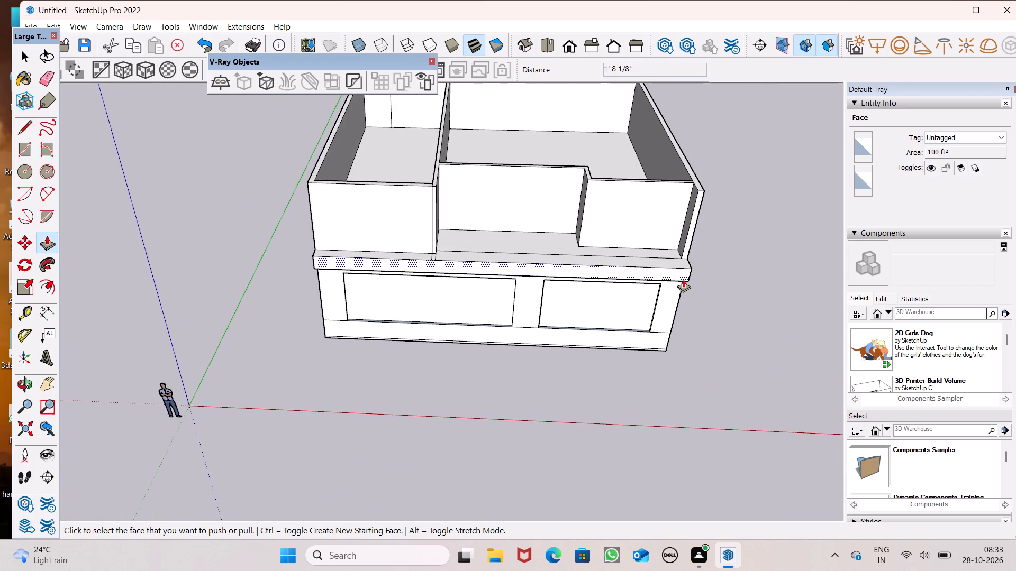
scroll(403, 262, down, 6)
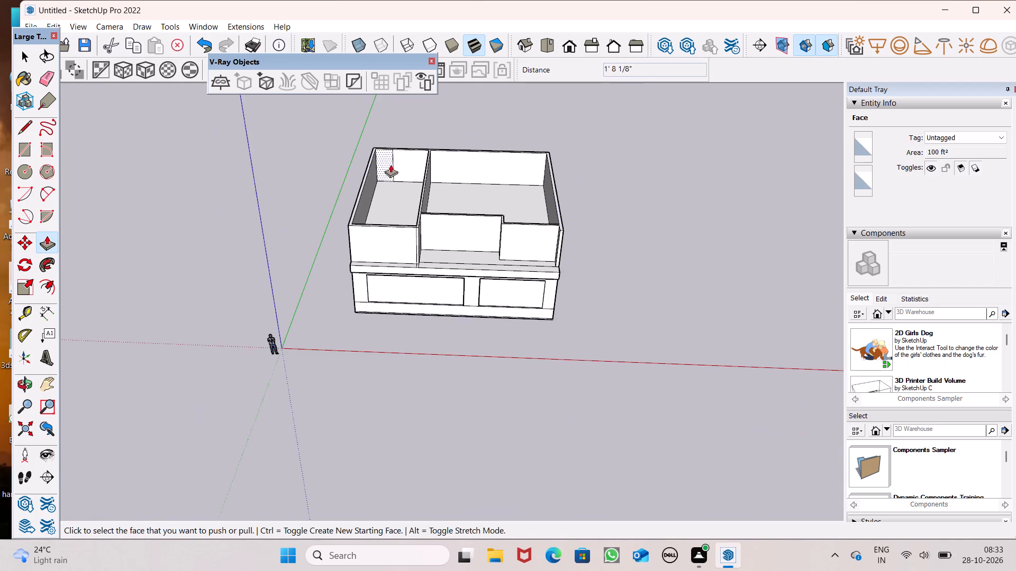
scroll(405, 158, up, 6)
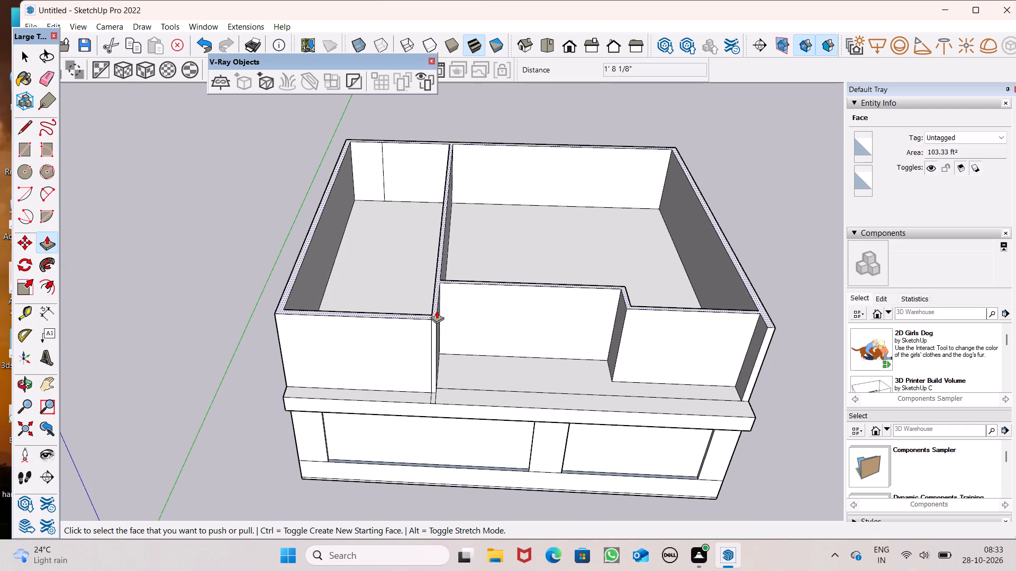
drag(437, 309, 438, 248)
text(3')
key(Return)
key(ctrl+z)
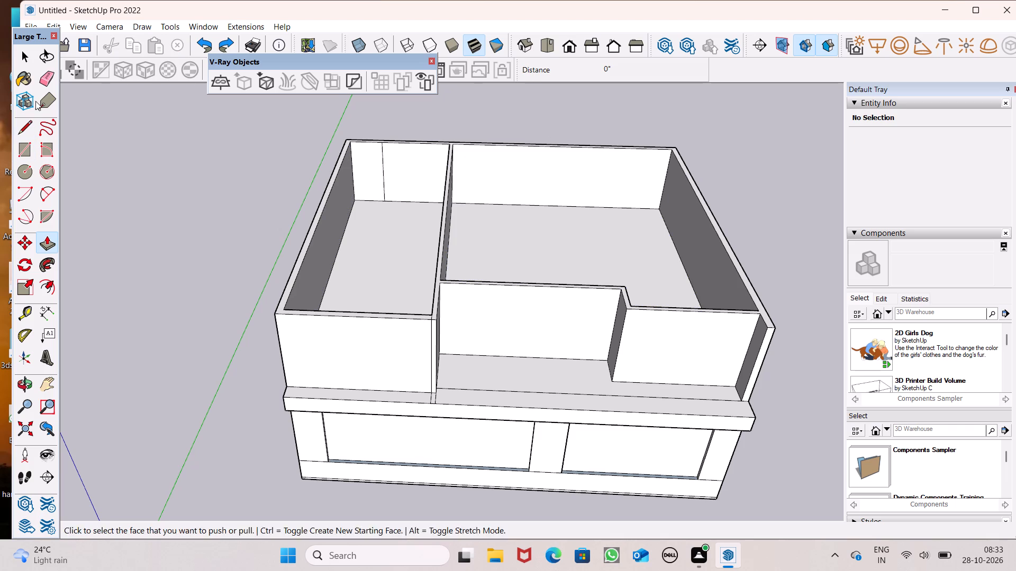
Erase the stray vertical edge on the rear inner wall of the left upper-storey room.
click(47, 89)
scroll(320, 137, up, 5)
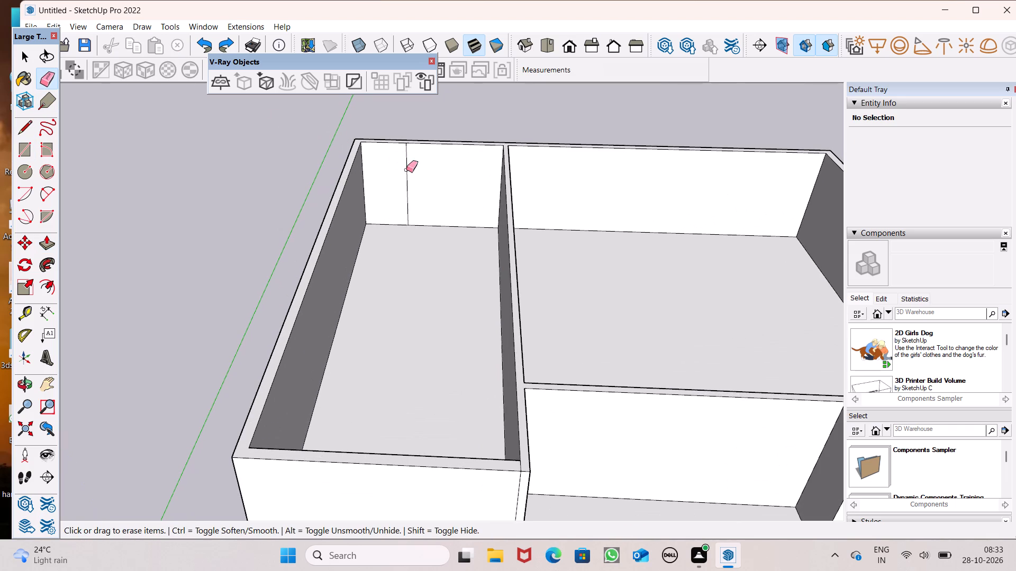
click(405, 171)
drag(405, 162, 404, 162)
drag(404, 162, 420, 161)
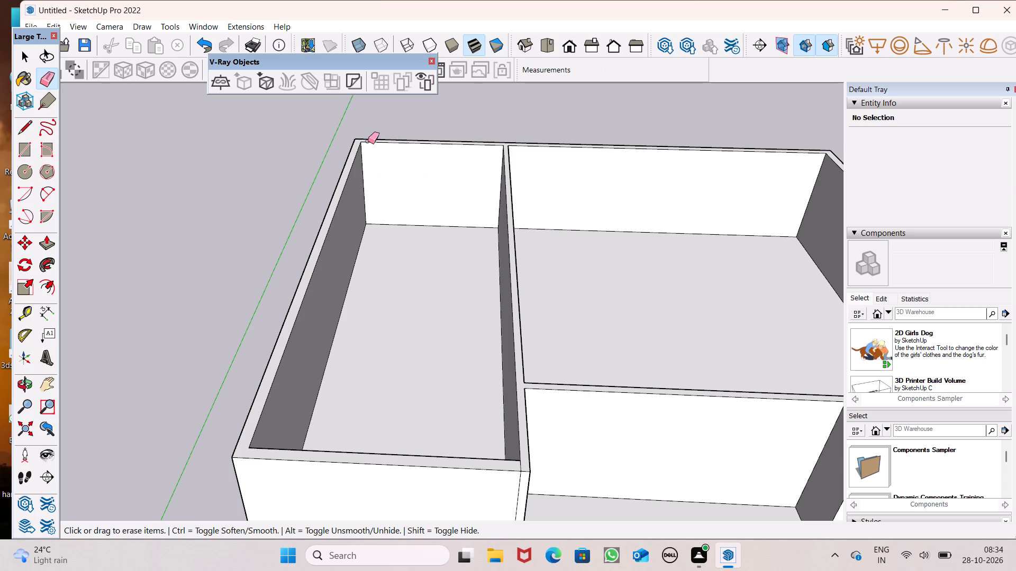
scroll(383, 173, down, 8)
scroll(502, 210, down, 1)
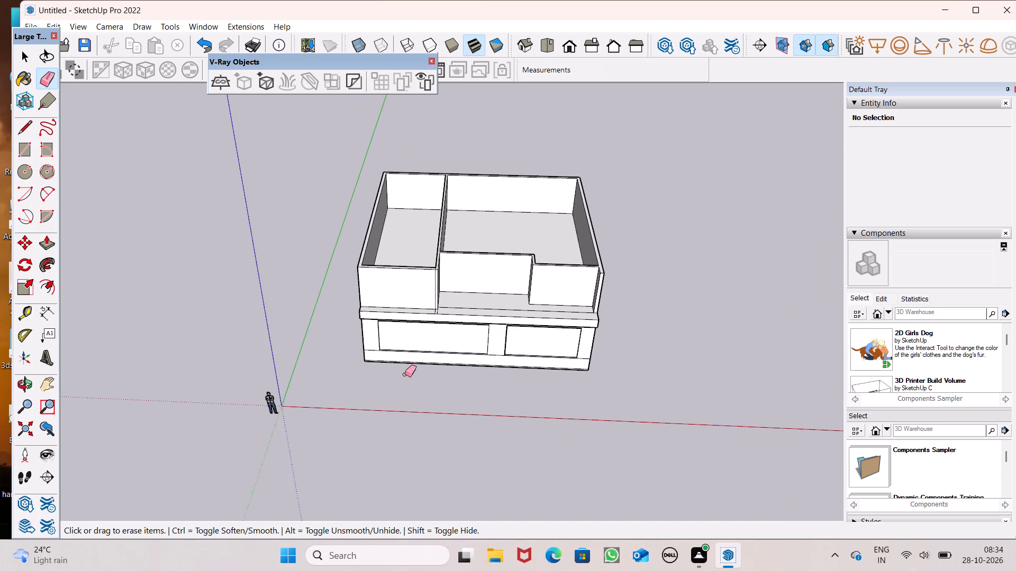
Push/Pull the top face of the upper-storey walls up by 3' from a new starting face.
drag(49, 245, 54, 238)
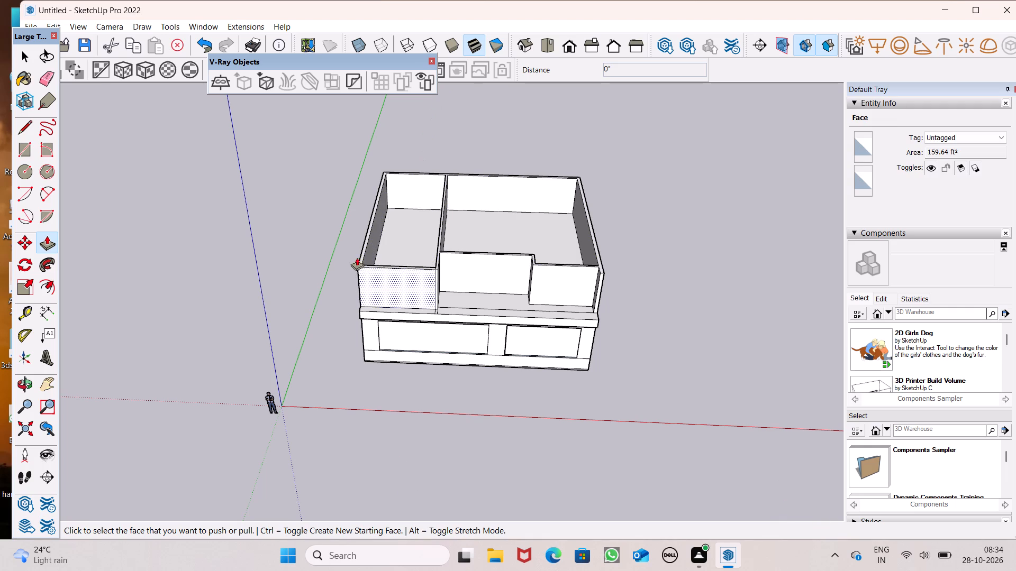
scroll(366, 248, up, 3)
scroll(373, 293, down, 2)
scroll(374, 170, up, 2)
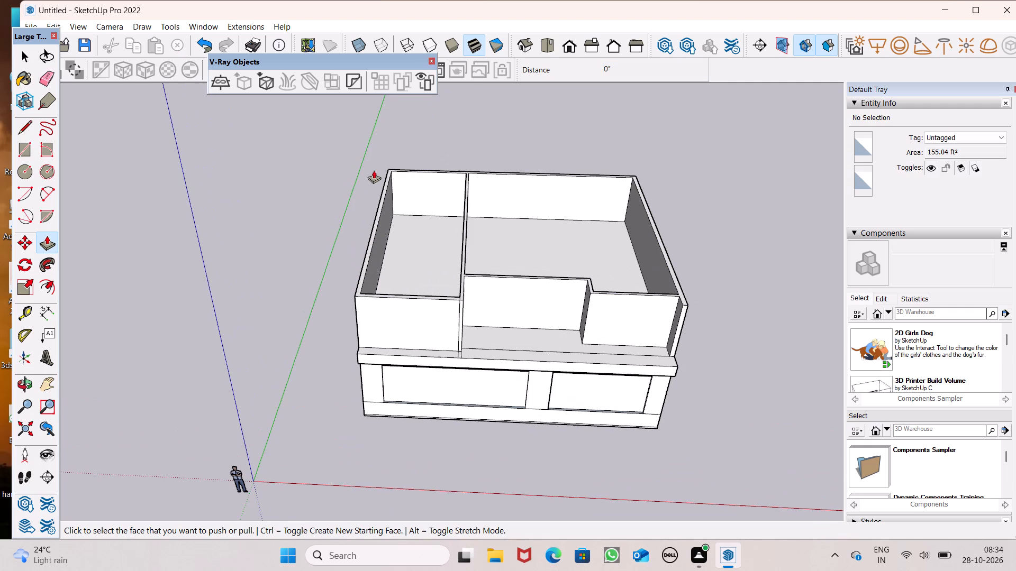
scroll(398, 207, up, 3)
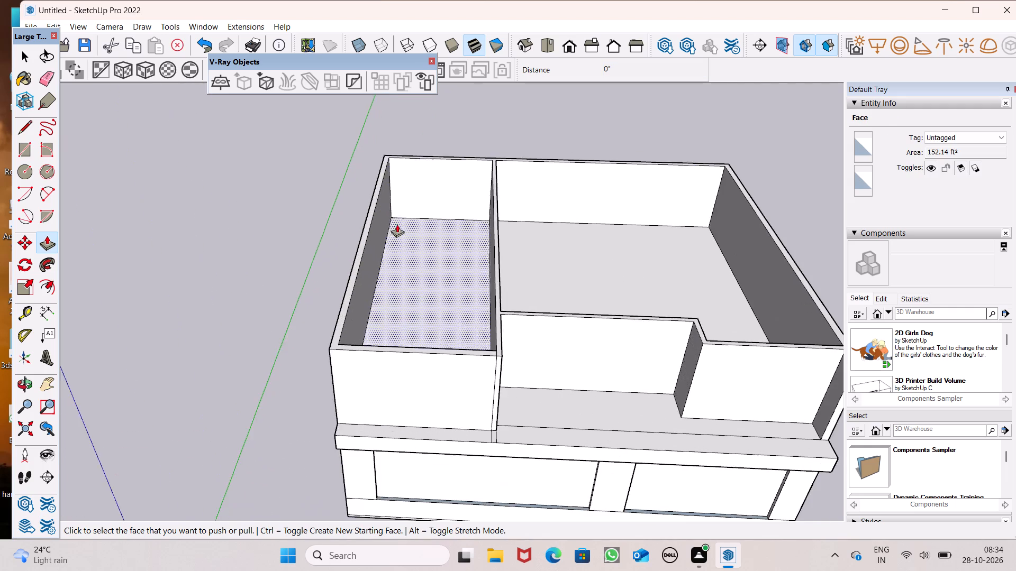
scroll(394, 225, down, 4)
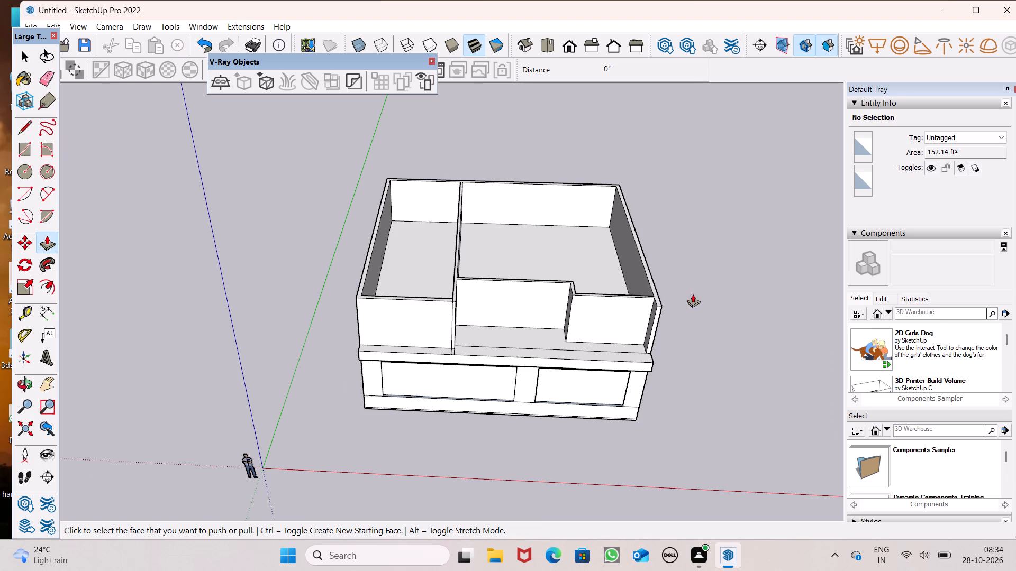
scroll(712, 255, up, 1)
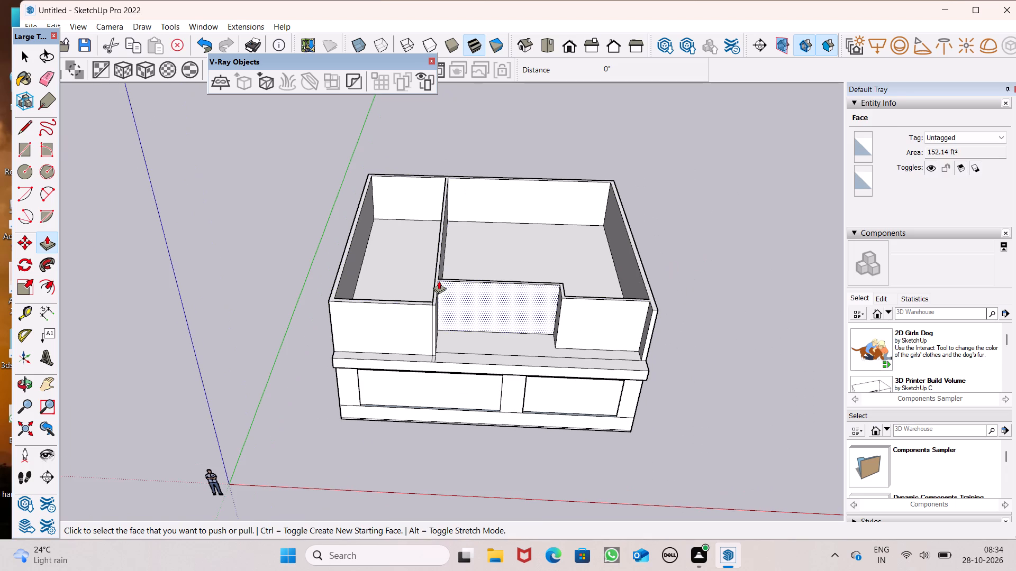
scroll(460, 273, up, 5)
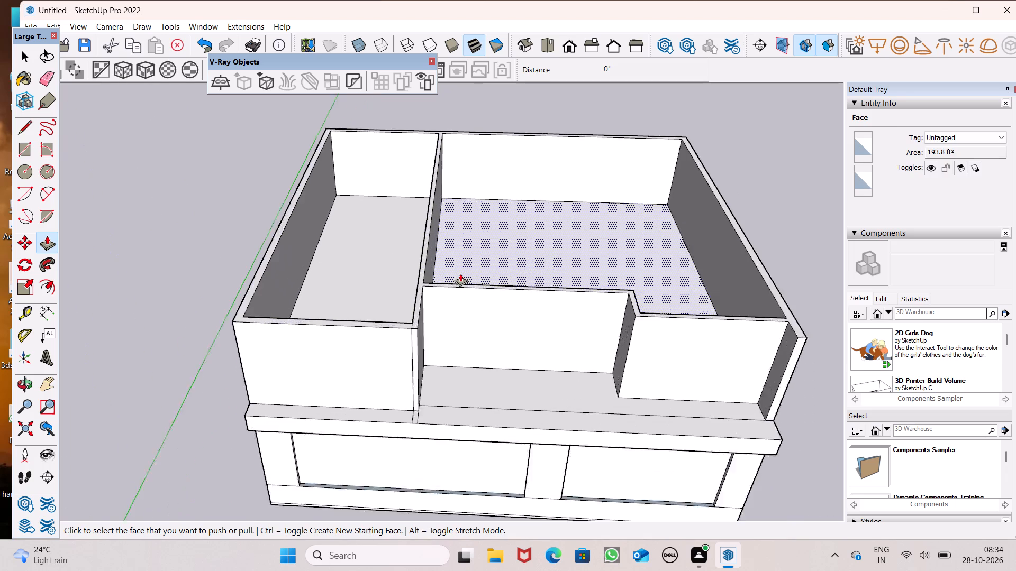
click(409, 330)
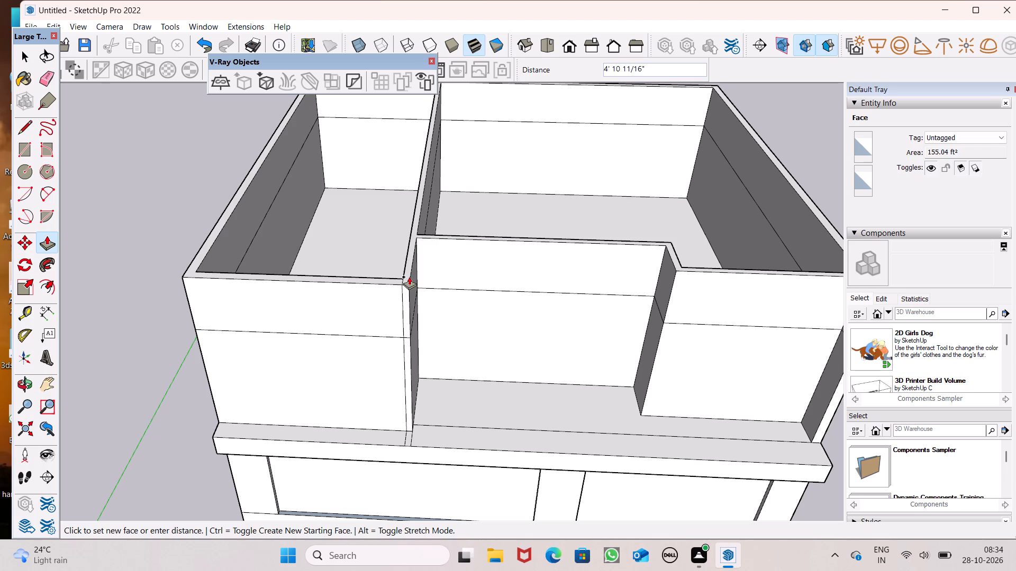
text(3')
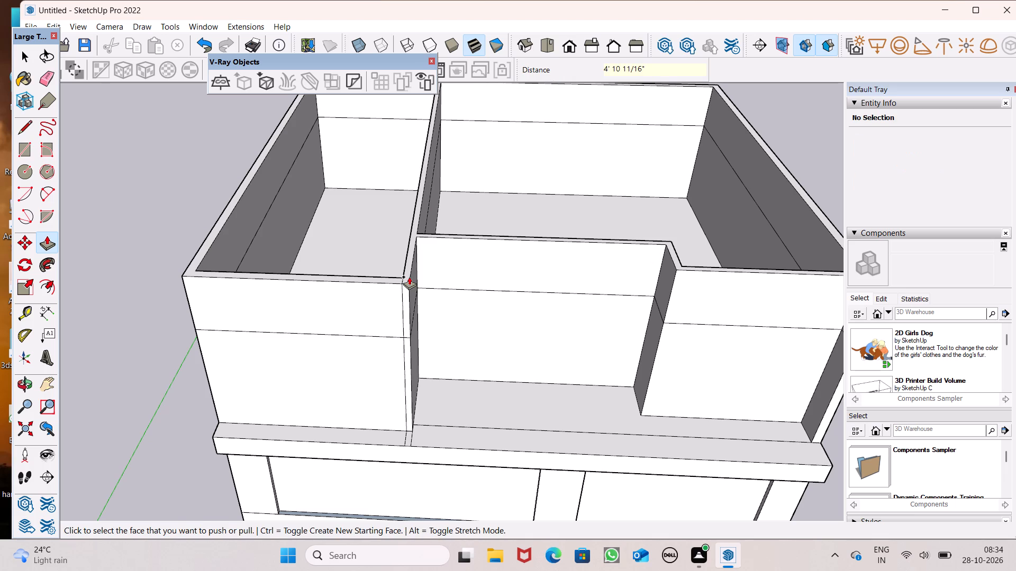
key(apostrophe)
key(Return)
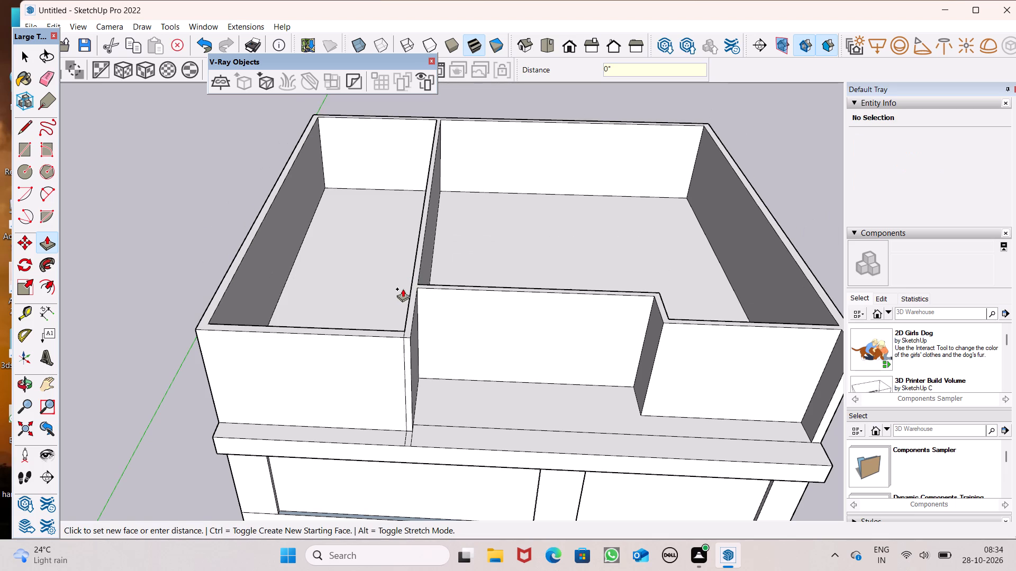
drag(410, 328, 416, 262)
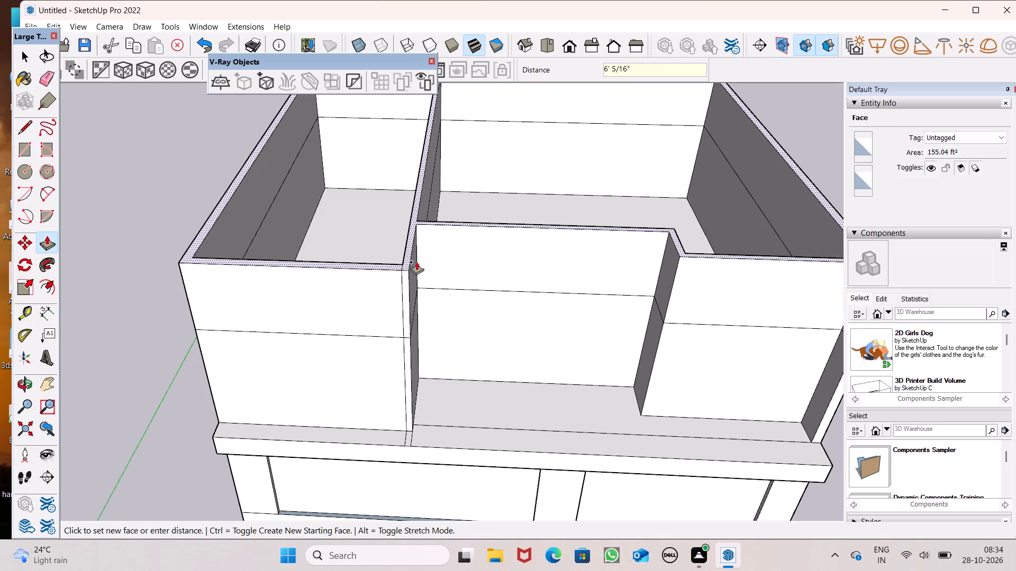
drag(416, 262, 418, 262)
key(3)
key(apostrophe)
key(Return)
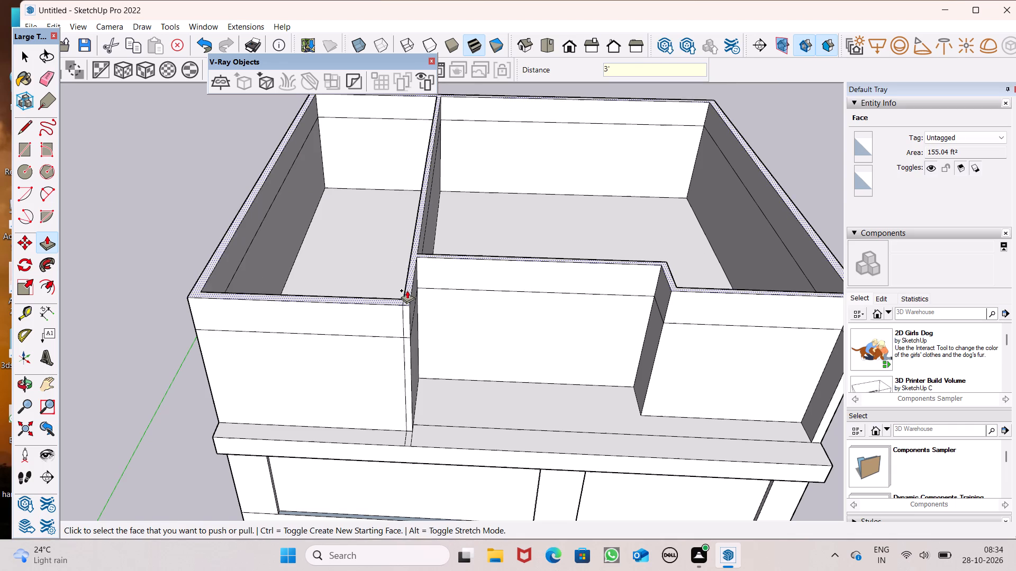
Push/Pull the top face of the raised walls up by a further 10' for another storey.
drag(407, 290, 403, 181)
text(10')
key(Return)
Examine the raised walls and their horizontal band from the front, the side and above.
scroll(377, 235, down, 5)
middle_drag(375, 303, 329, 242)
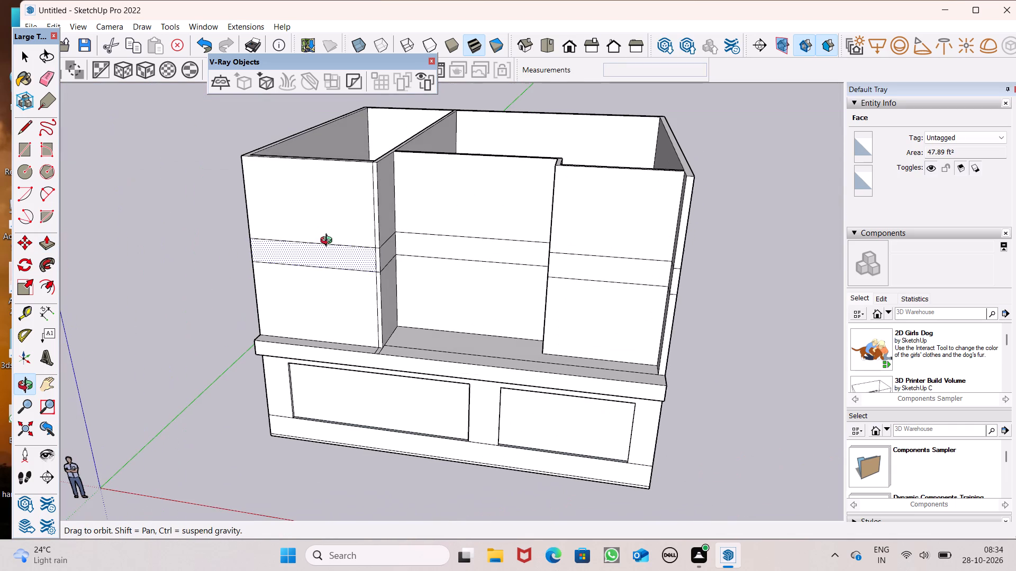
middle_drag(329, 242, 328, 242)
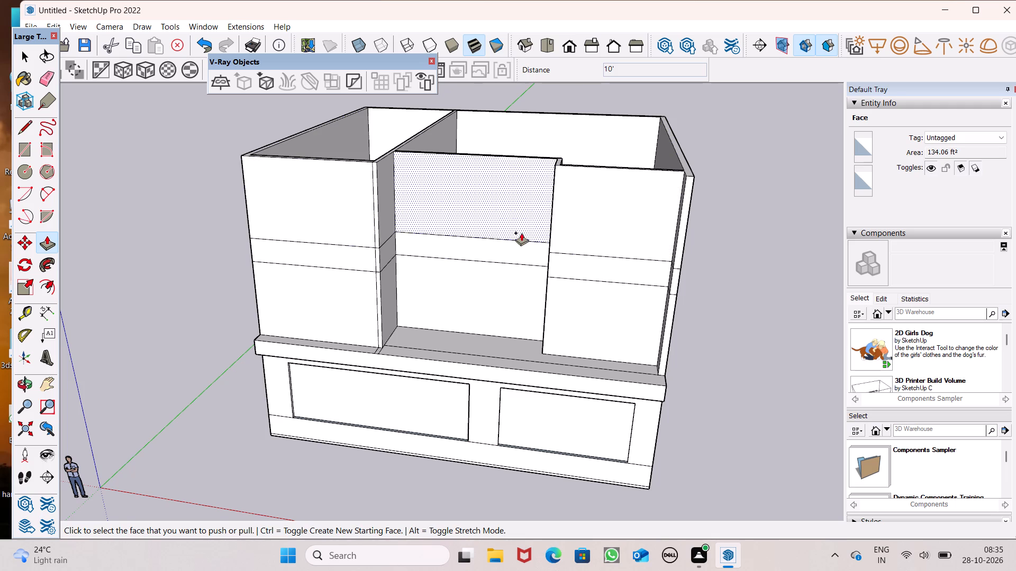
scroll(413, 217, down, 3)
middle_drag(427, 268, 511, 213)
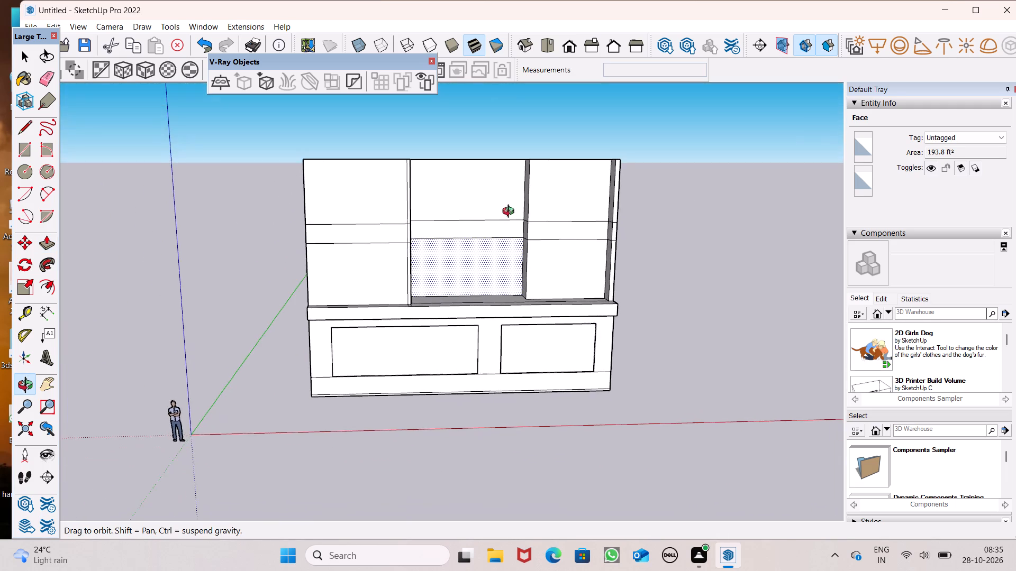
middle_drag(511, 213, 486, 242)
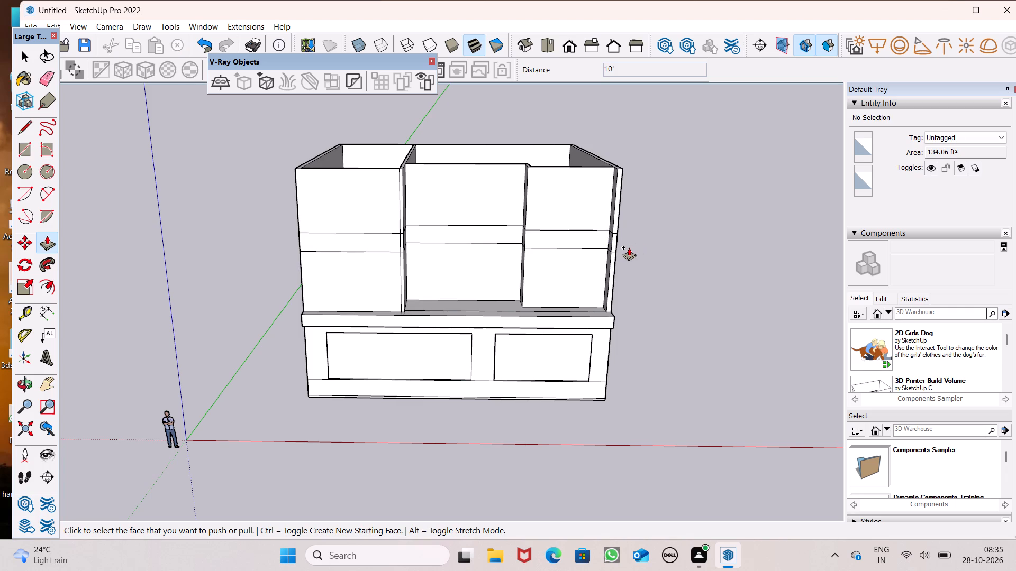
middle_drag(652, 250, 780, 231)
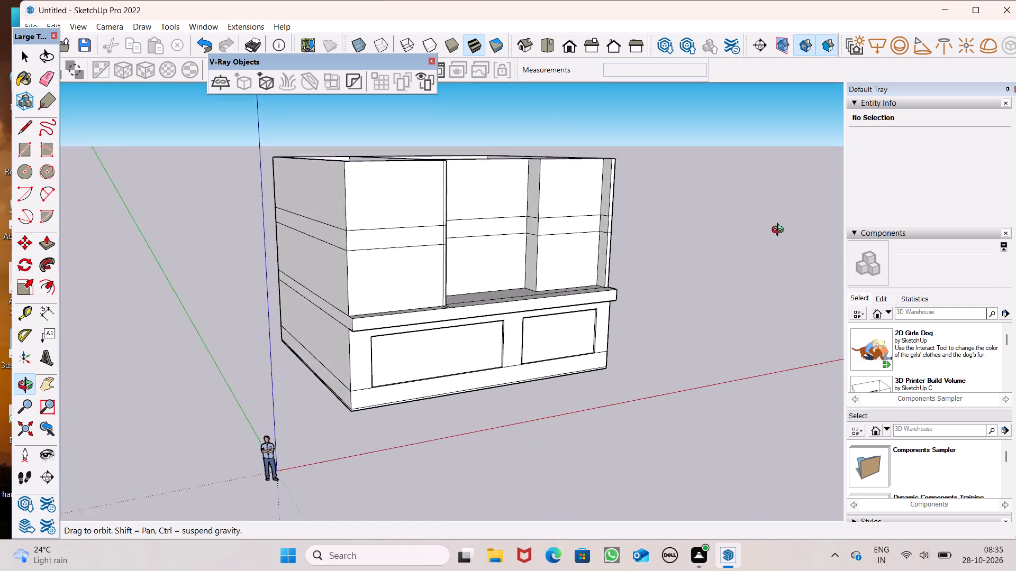
middle_drag(780, 231, 646, 302)
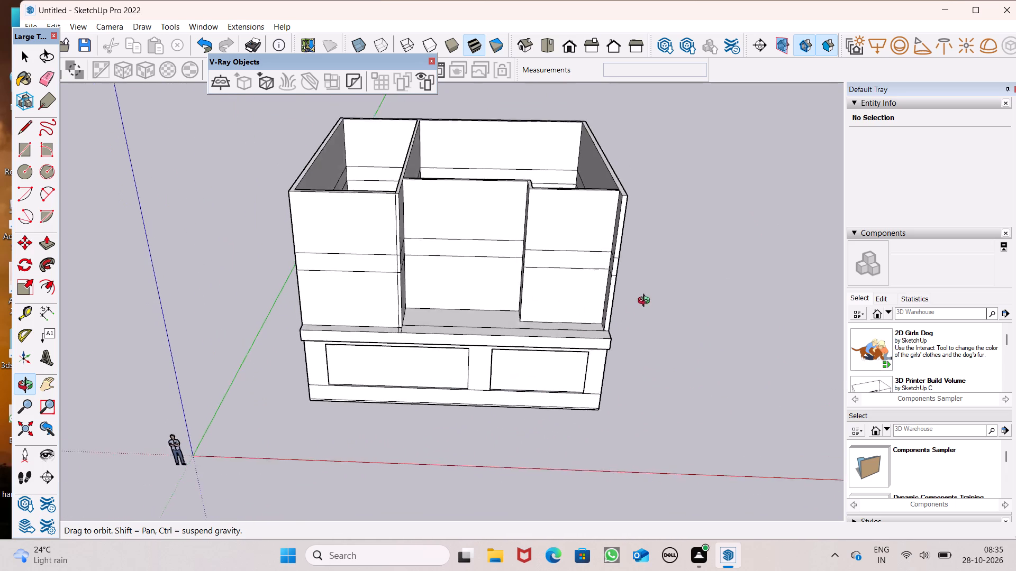
middle_drag(646, 302, 620, 314)
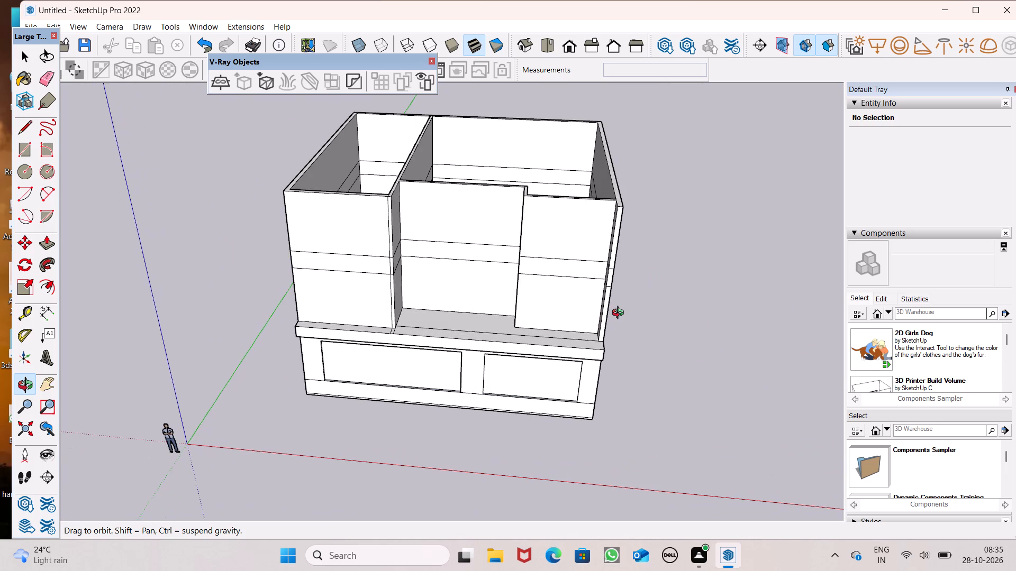
middle_drag(620, 314, 615, 300)
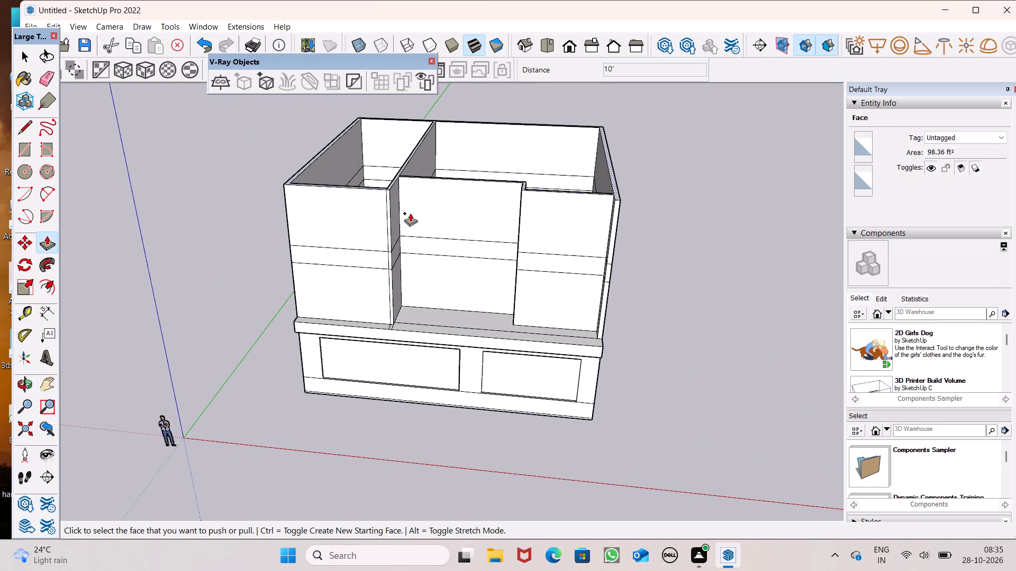
middle_drag(447, 287, 470, 275)
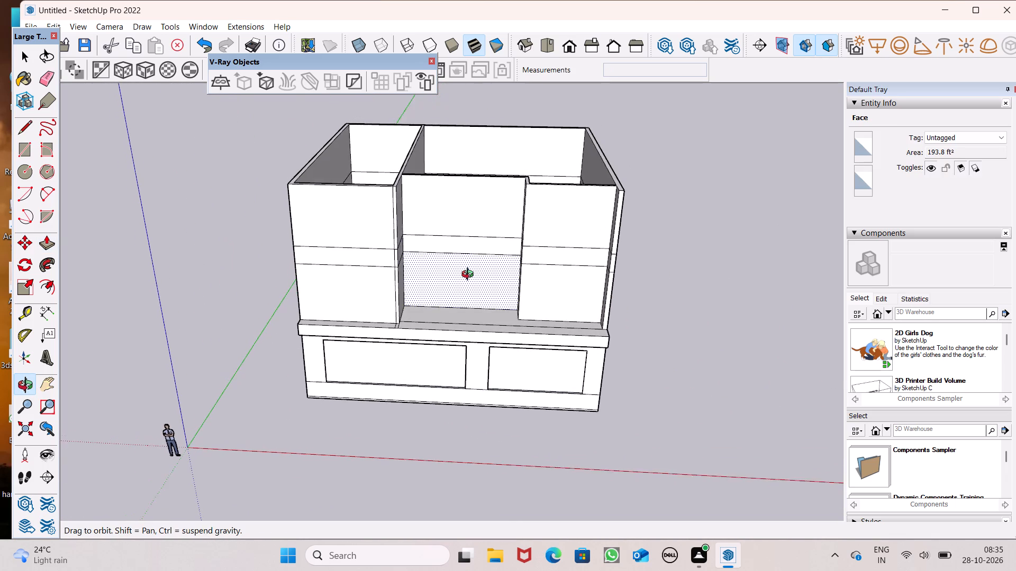
middle_drag(470, 275, 473, 275)
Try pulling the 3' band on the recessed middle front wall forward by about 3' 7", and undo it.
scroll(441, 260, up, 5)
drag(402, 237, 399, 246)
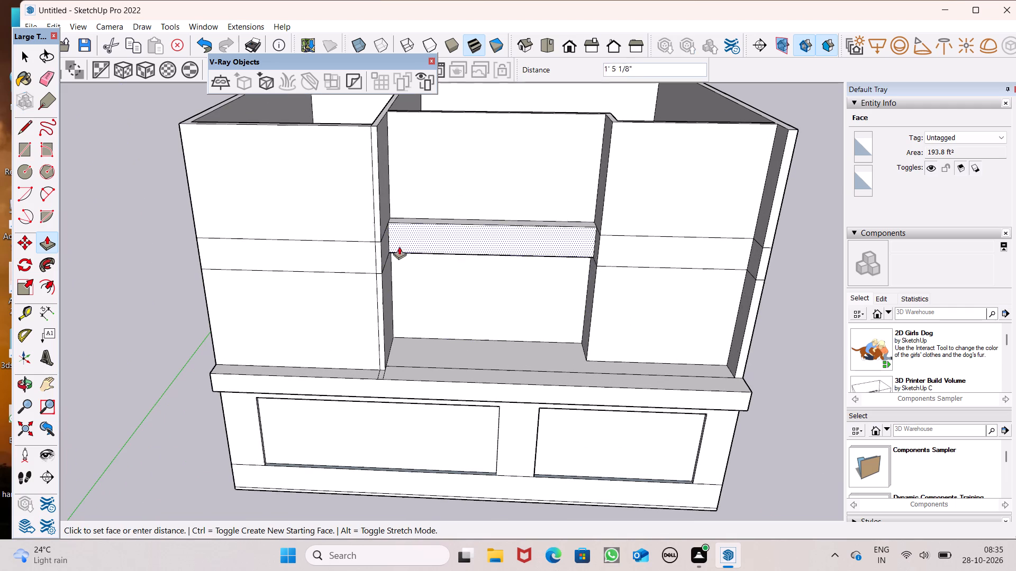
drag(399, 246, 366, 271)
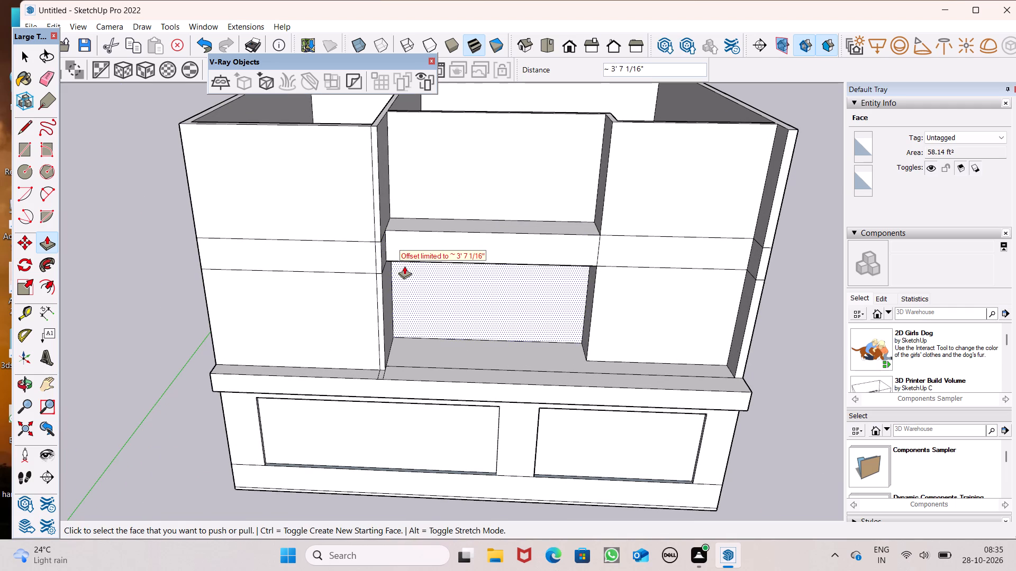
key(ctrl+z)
Push/Pull the recessed middle wall's 3' band forward by about 3' 7", and again by about 3', flush with the left room's front wall.
drag(404, 234, 378, 277)
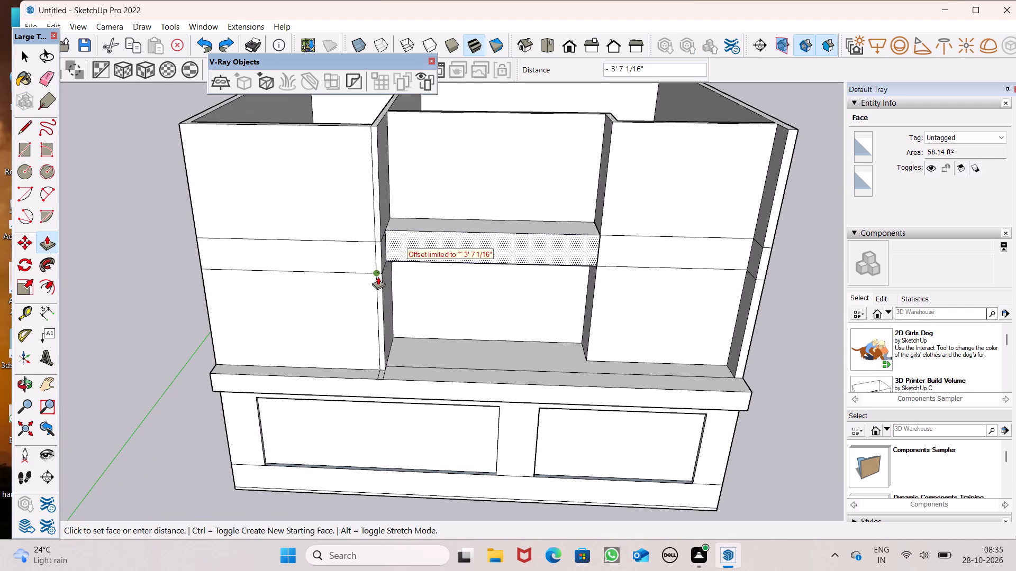
drag(378, 277, 373, 276)
drag(392, 248, 368, 271)
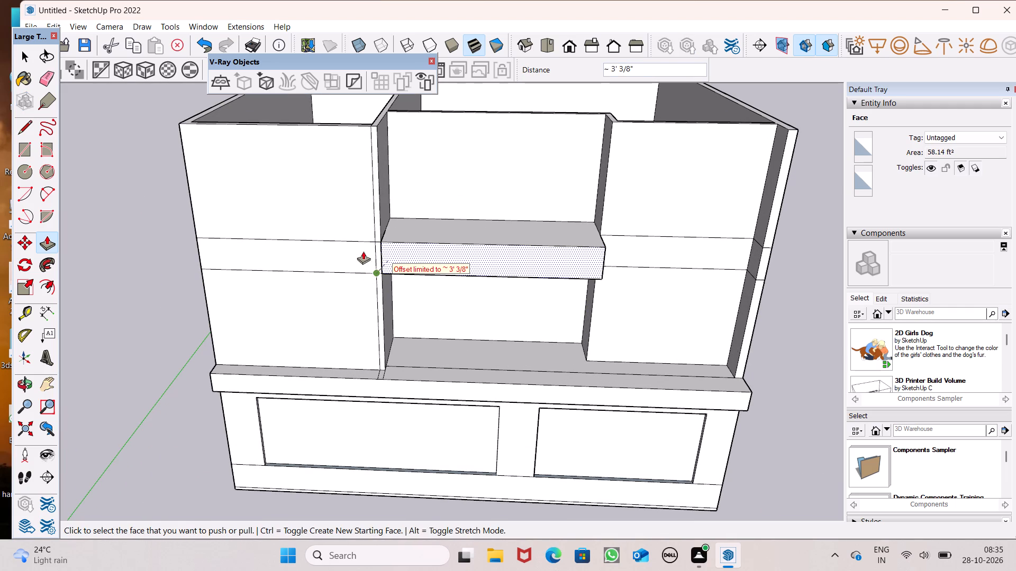
Examine how the projecting middle slab meets the front walls on either side.
middle_drag(487, 277, 404, 287)
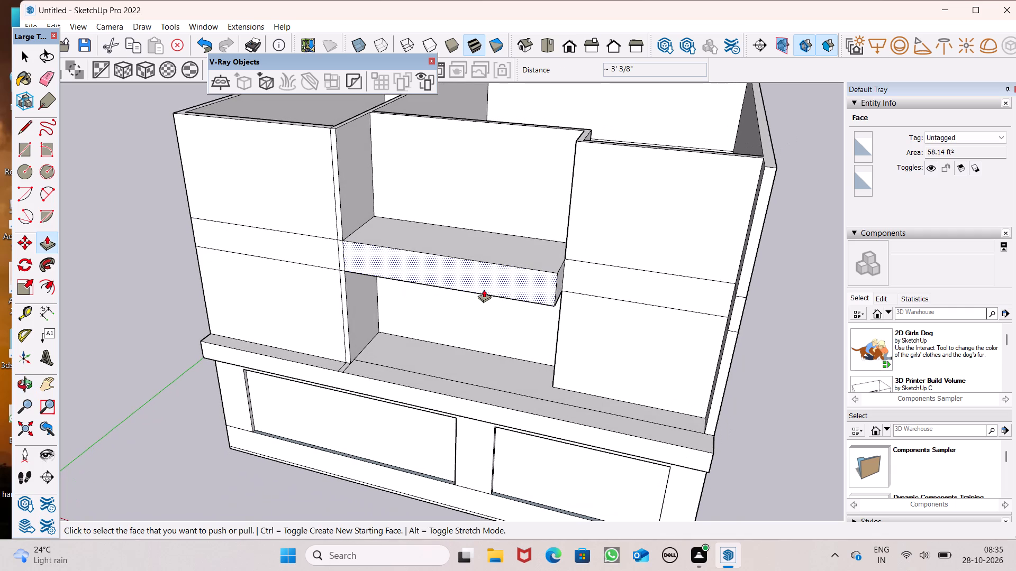
middle_drag(502, 299, 616, 284)
scroll(594, 327, up, 1)
middle_drag(594, 327, 511, 358)
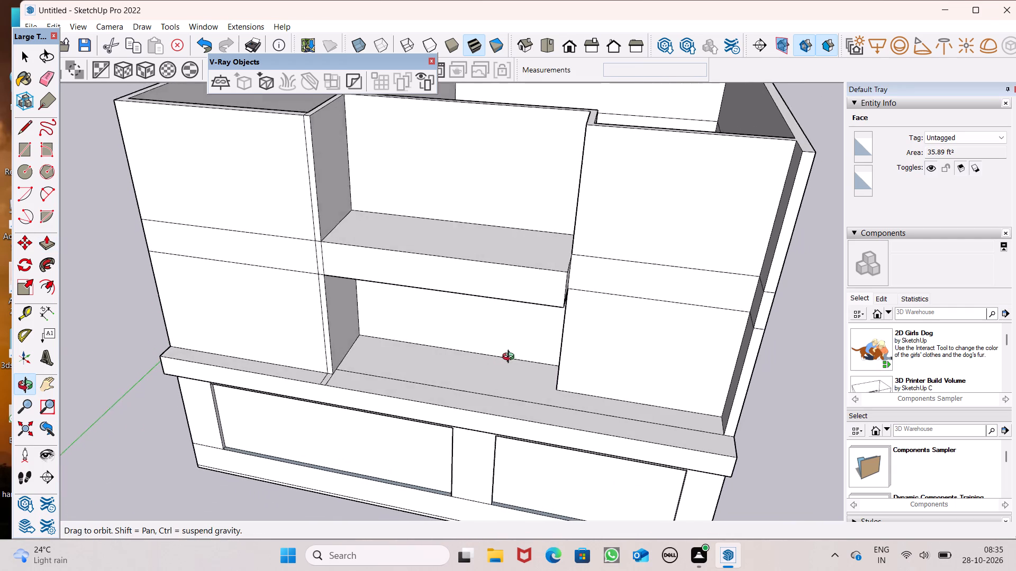
middle_drag(511, 358, 519, 362)
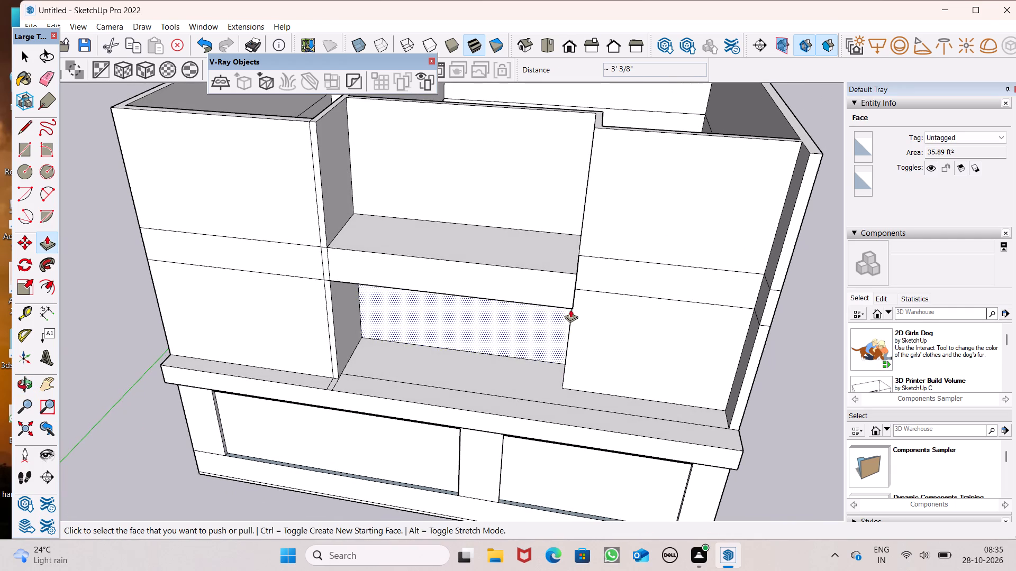
scroll(320, 280, down, 3)
scroll(361, 307, up, 1)
middle_drag(360, 307, 387, 256)
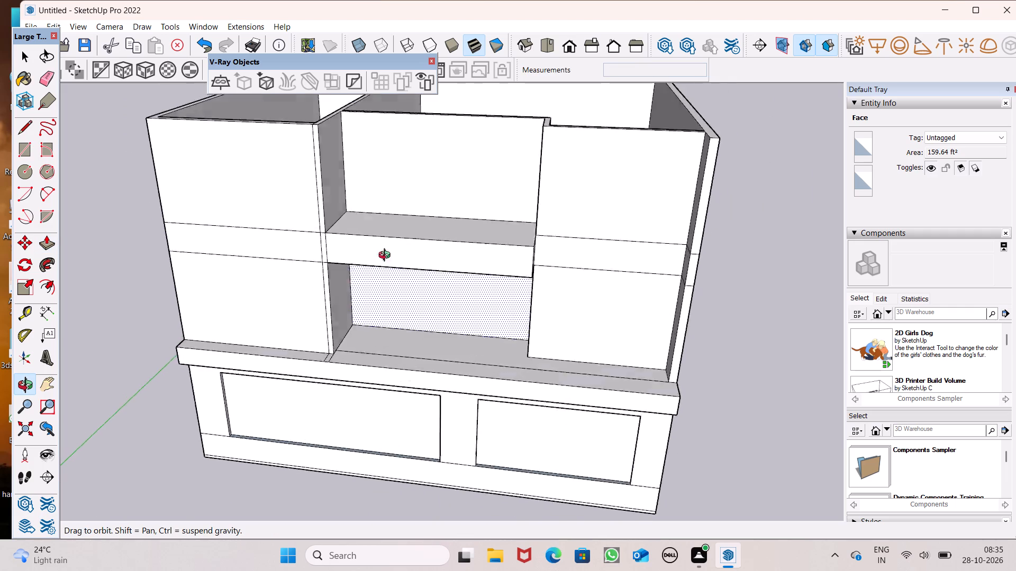
middle_drag(387, 256, 411, 262)
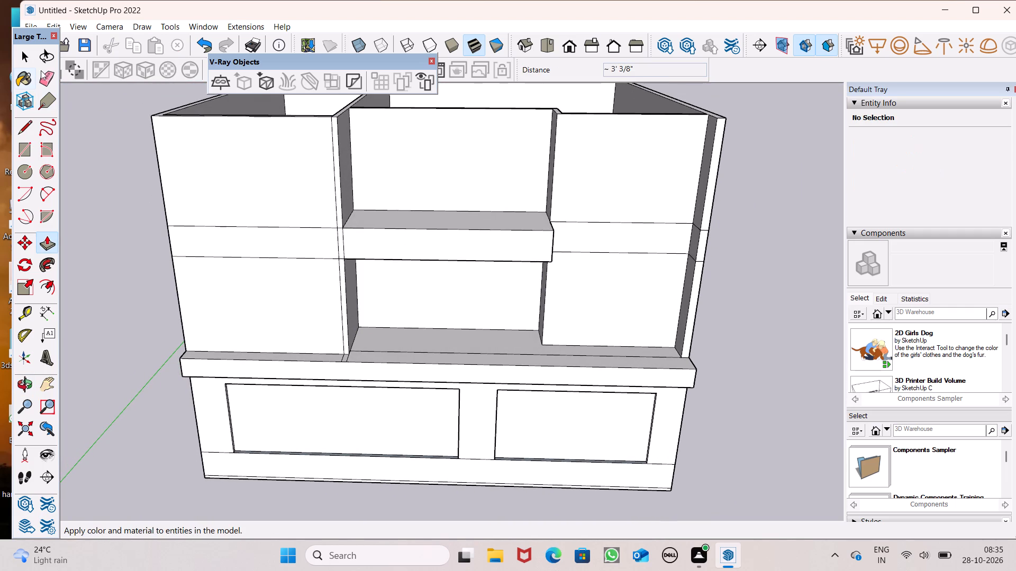
Erase the two horizontal seam edges across the front wall of the right upper-storey room.
click(45, 72)
drag(623, 217, 629, 243)
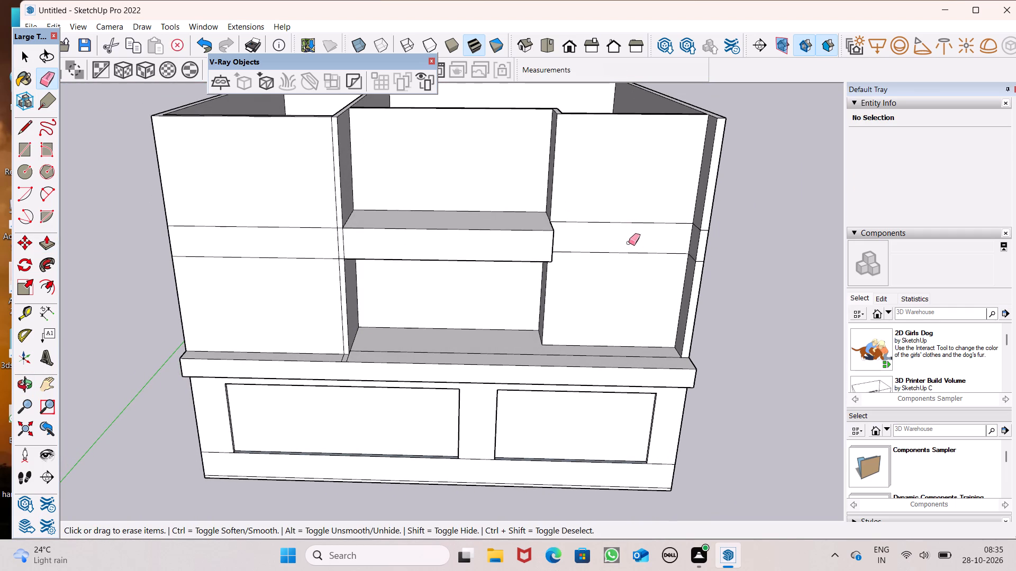
drag(629, 243, 632, 262)
Draw a 9" line across the top of the back wall, in line with the partition's face toward the large room.
scroll(576, 317, down, 5)
scroll(418, 243, up, 5)
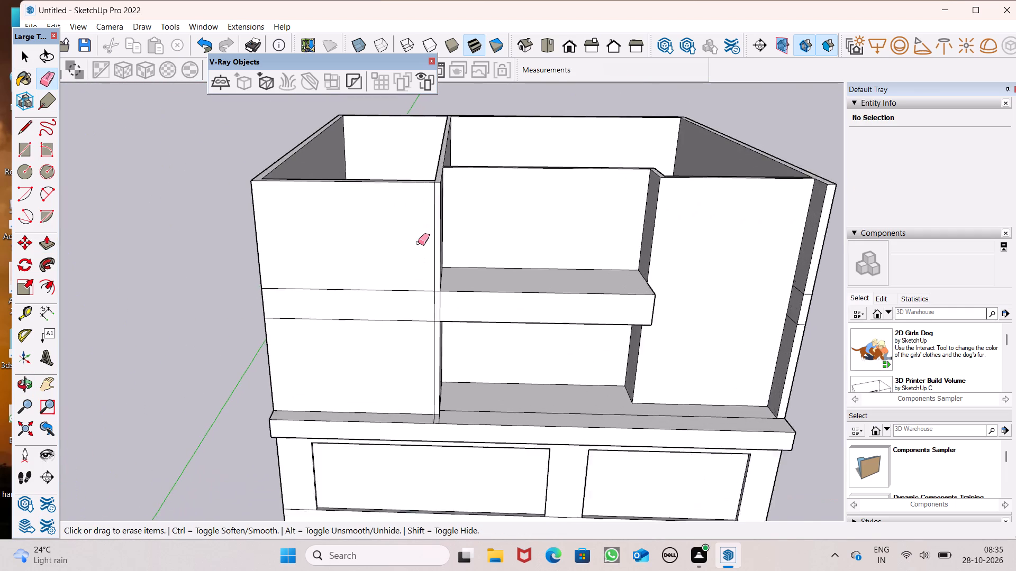
scroll(418, 243, up, 1)
scroll(418, 243, down, 2)
middle_drag(465, 264, 447, 380)
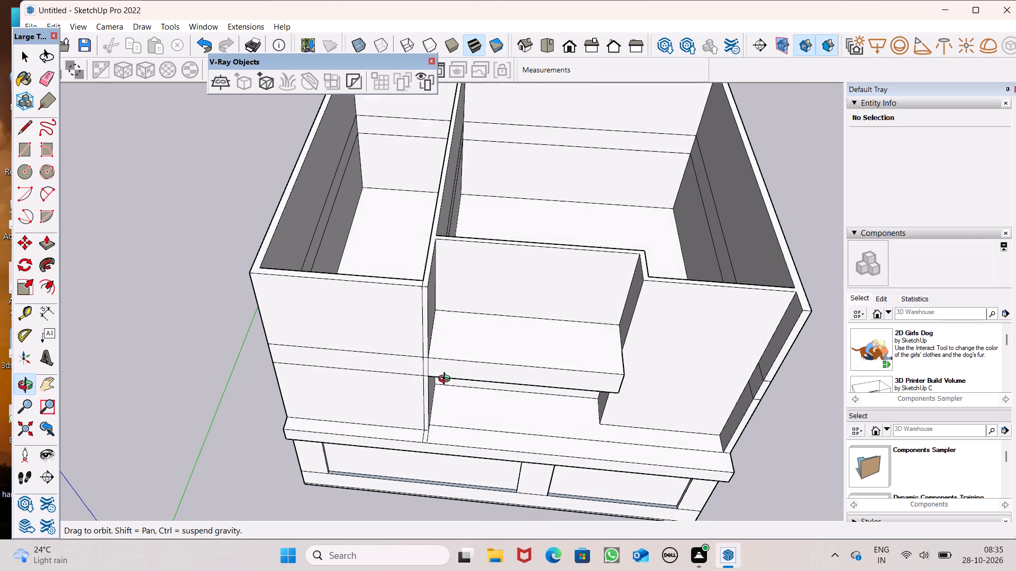
middle_drag(447, 380, 446, 381)
scroll(424, 335, down, 5)
scroll(401, 262, up, 2)
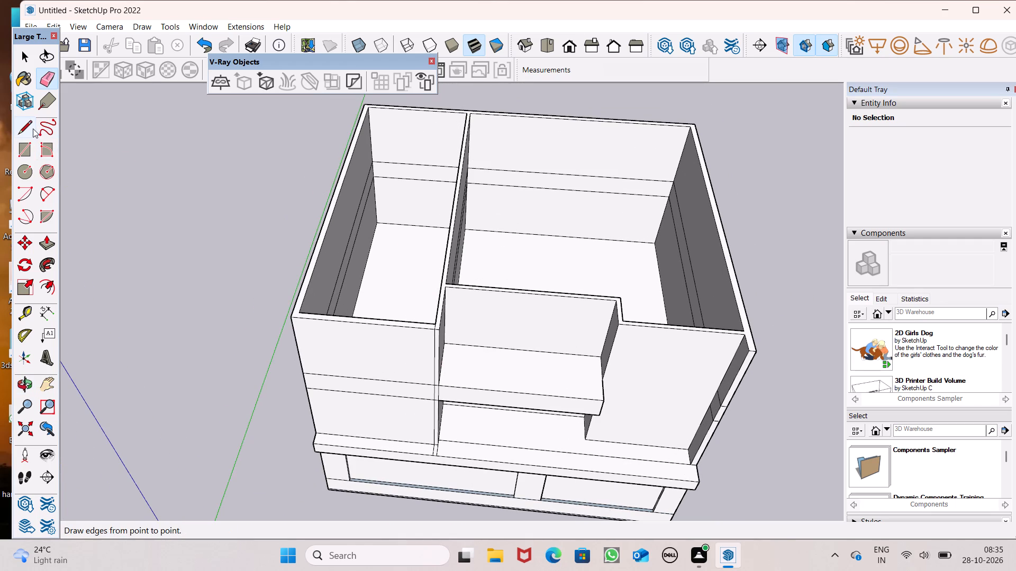
click(23, 128)
scroll(448, 97, up, 6)
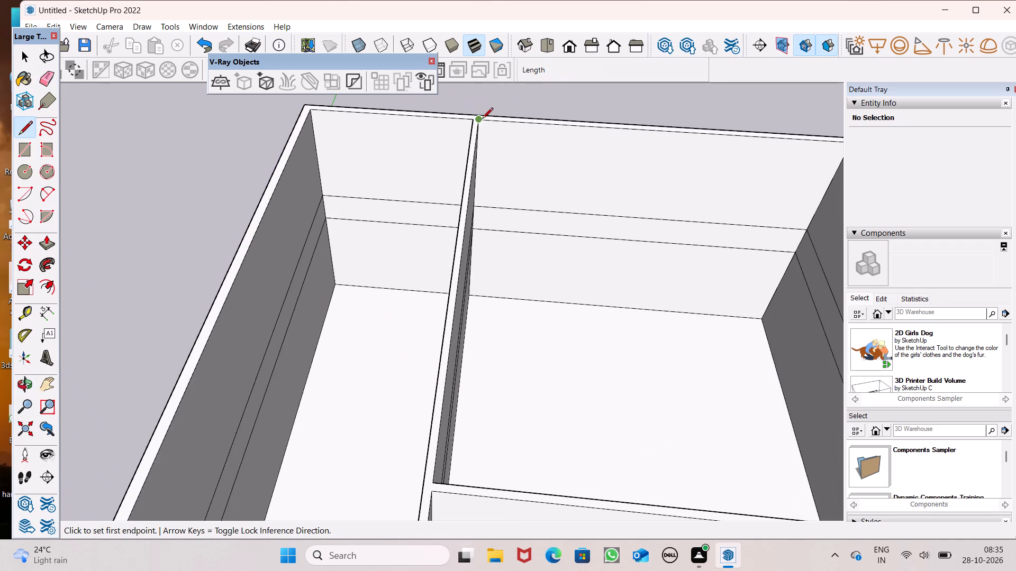
scroll(483, 119, up, 12)
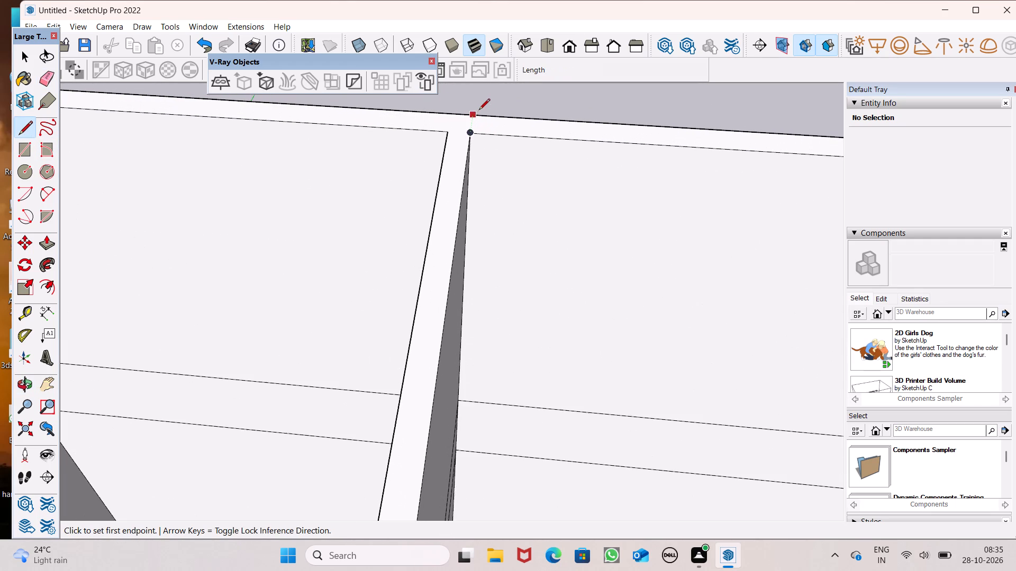
click(473, 112)
click(471, 135)
Draw a 6" line across the wall top where the recessed middle front wall meets the partition.
scroll(352, 137, down, 6)
scroll(453, 102, down, 6)
scroll(405, 127, down, 6)
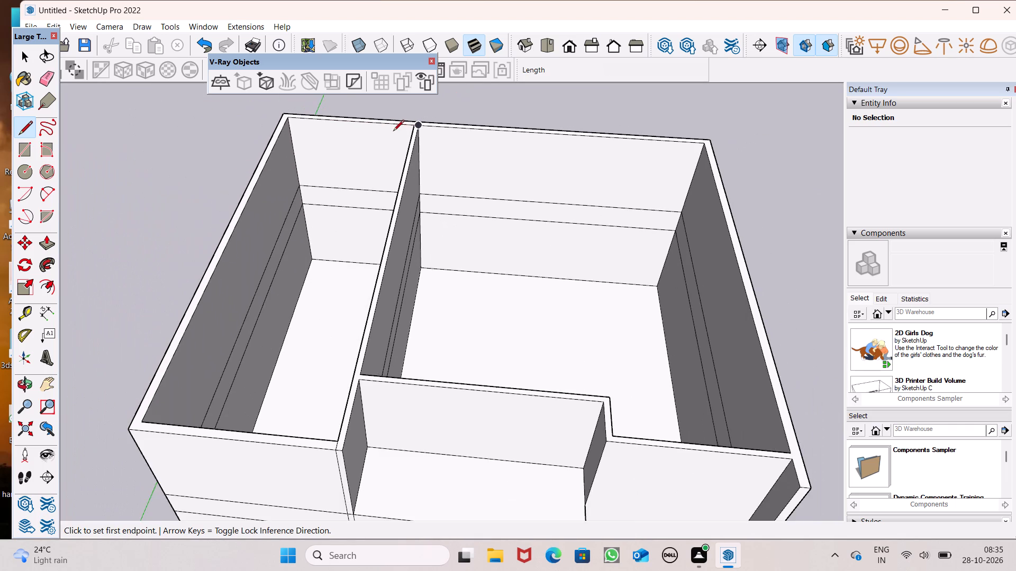
scroll(392, 132, down, 3)
scroll(344, 347, up, 2)
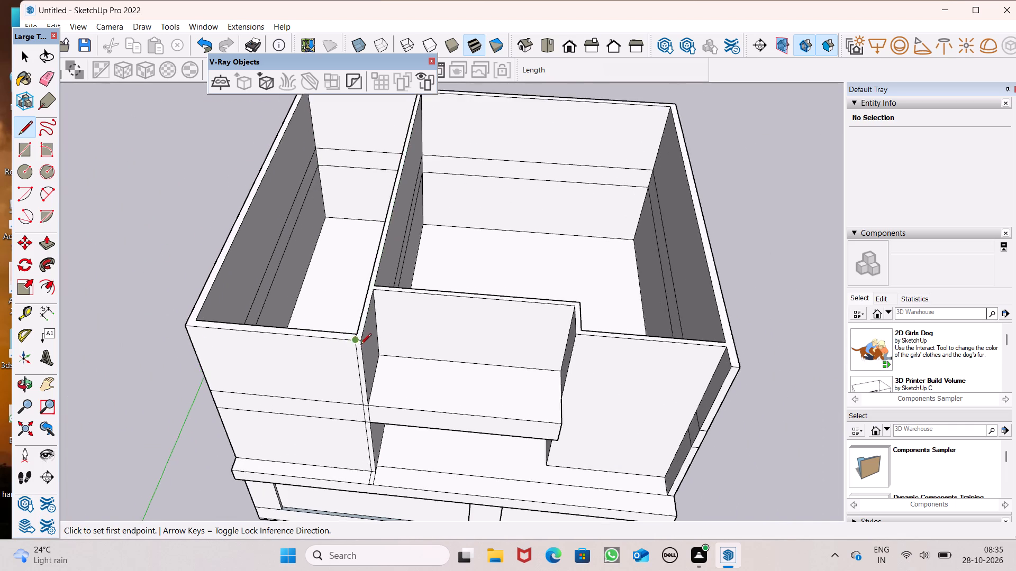
scroll(360, 345, up, 4)
scroll(368, 295, down, 5)
scroll(410, 247, up, 7)
scroll(384, 260, down, 2)
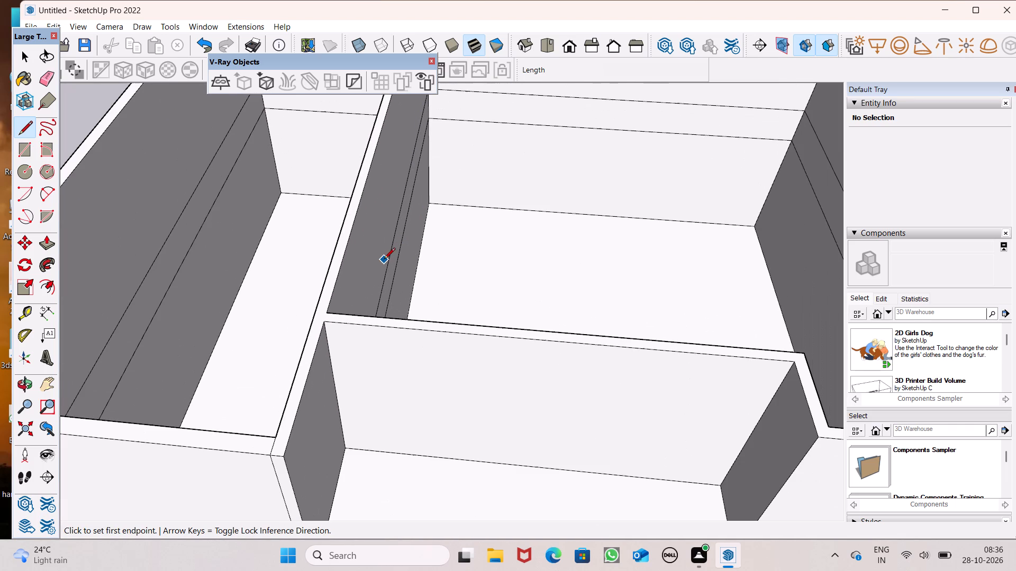
scroll(358, 327, up, 5)
scroll(312, 284, up, 4)
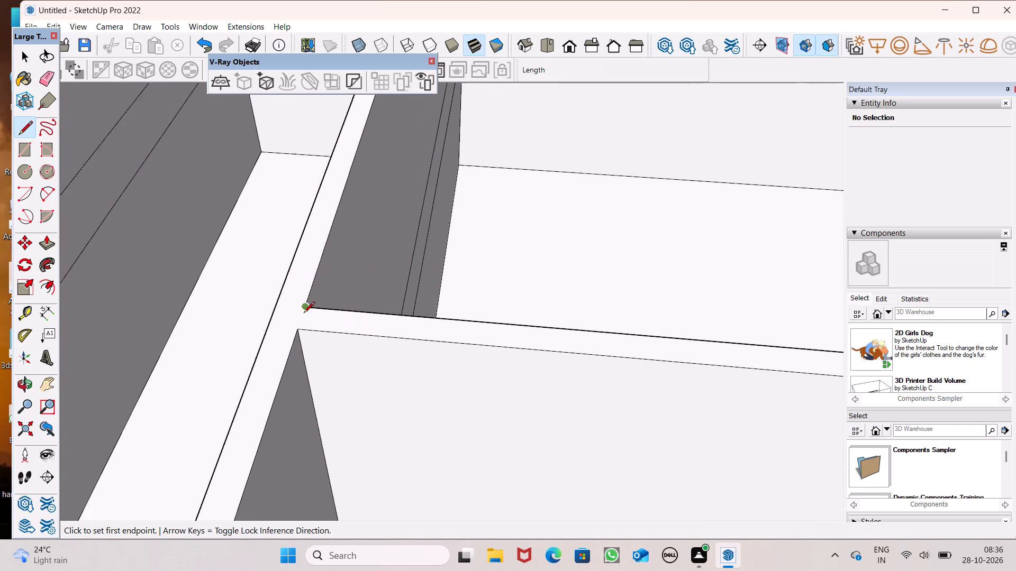
scroll(304, 314, up, 1)
click(307, 306)
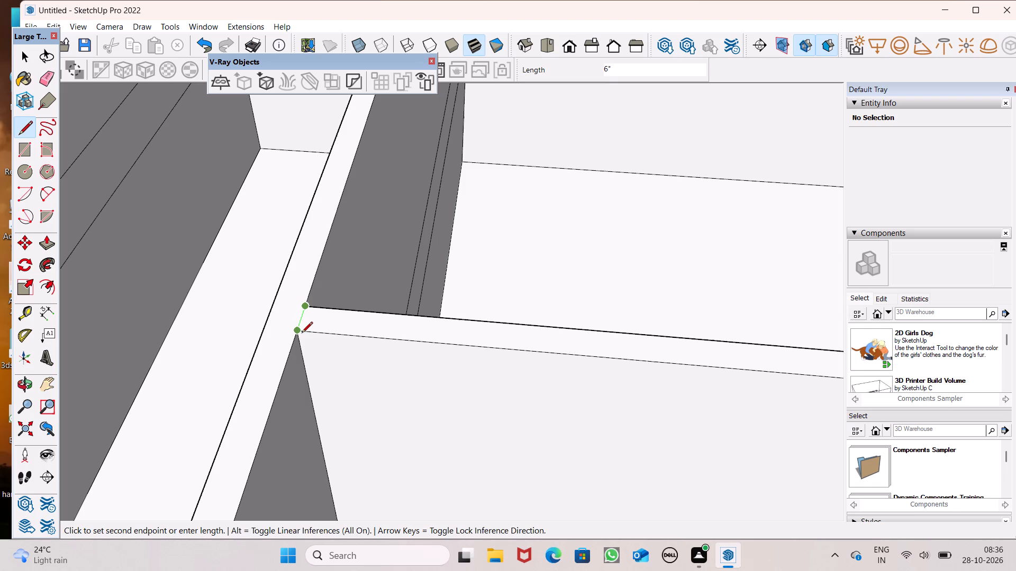
click(302, 334)
Push/Pull the connected wall tops of the large right room, including the recessed middle wall, up by 3'.
scroll(298, 210, down, 7)
scroll(358, 200, down, 4)
scroll(439, 250, down, 3)
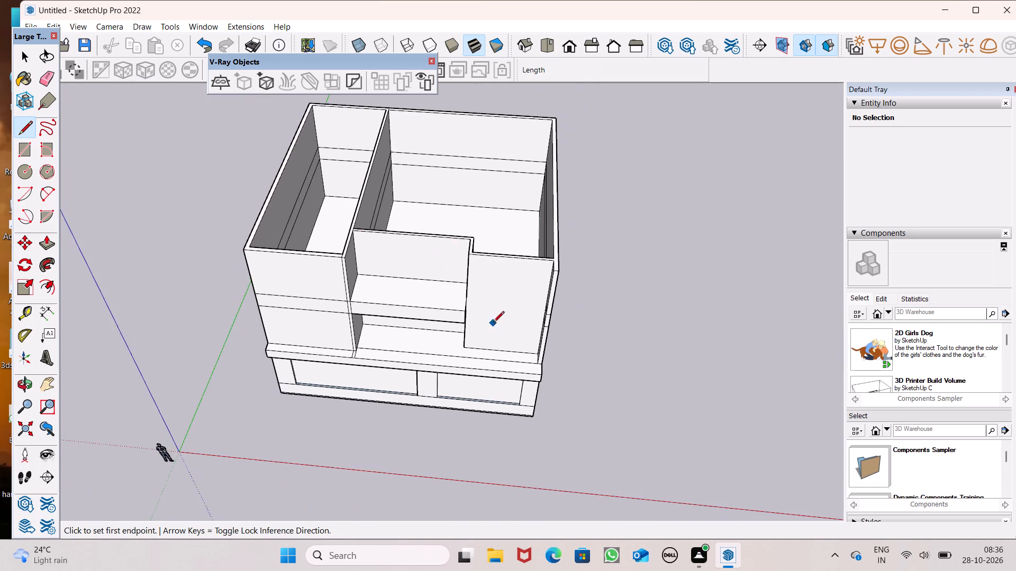
middle_drag(494, 324, 515, 353)
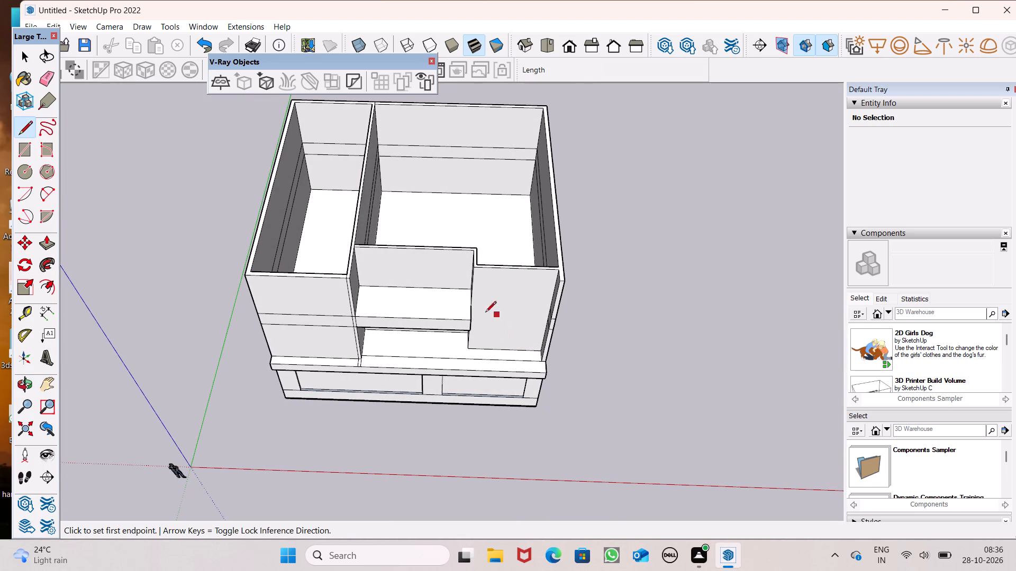
click(44, 242)
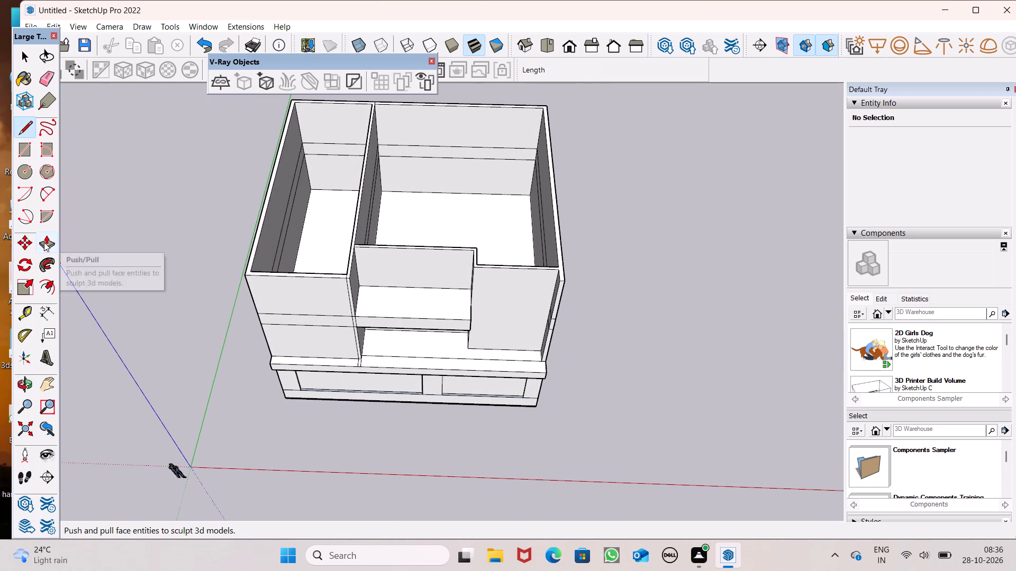
scroll(387, 229, up, 3)
scroll(376, 232, down, 2)
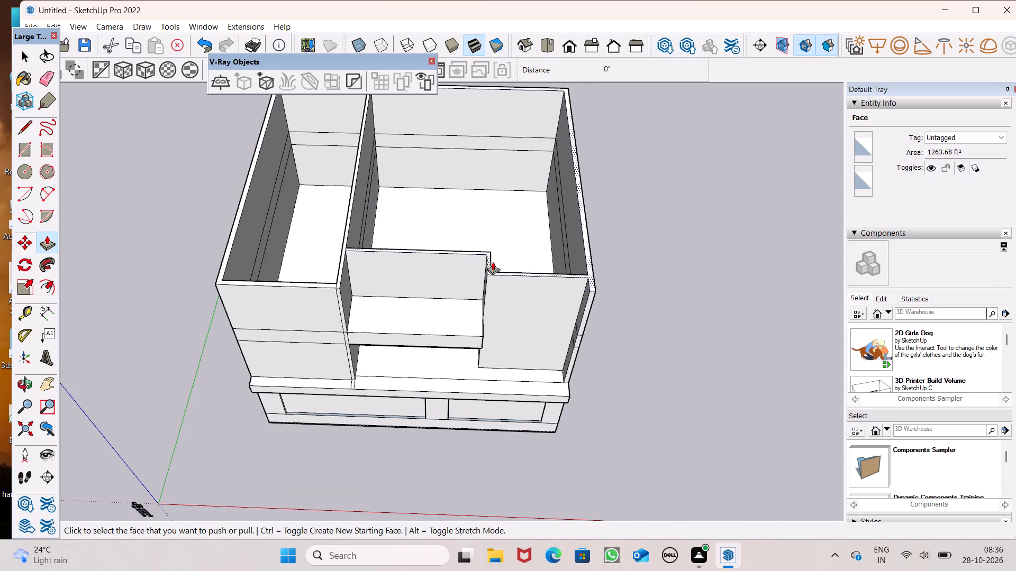
scroll(500, 267, up, 1)
middle_drag(500, 268, 500, 256)
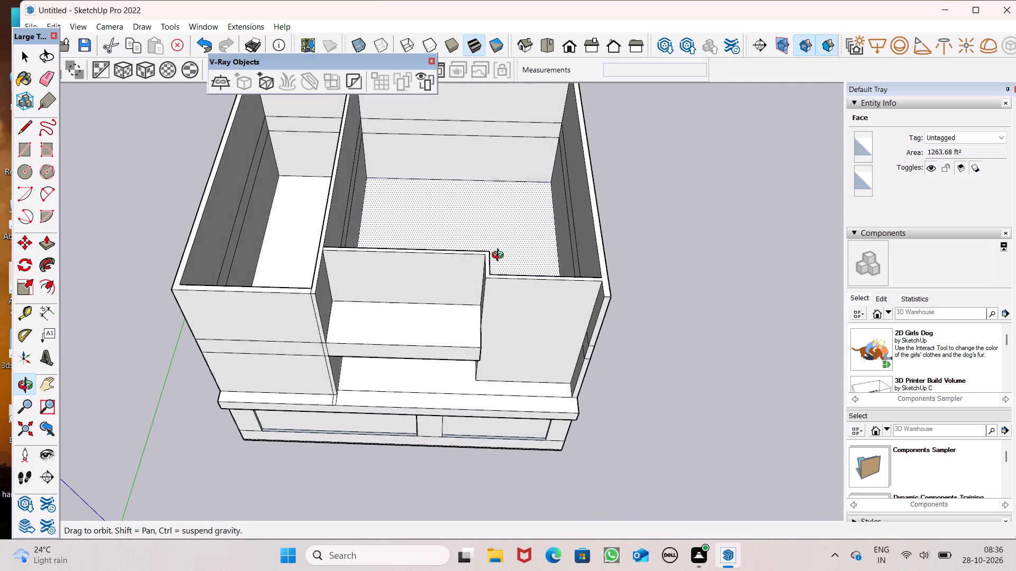
middle_drag(500, 256, 497, 247)
scroll(530, 289, down, 4)
scroll(442, 171, up, 3)
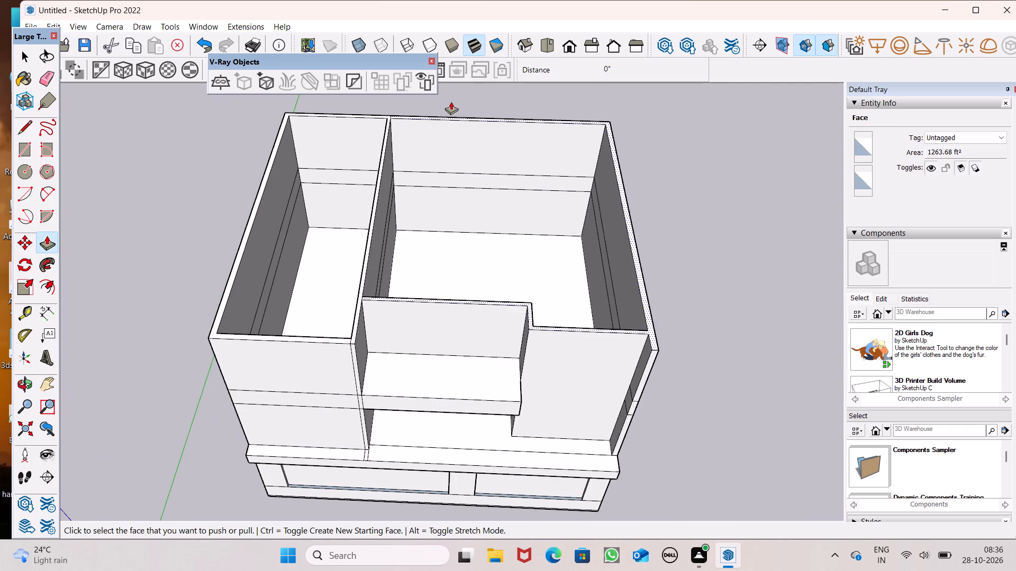
scroll(451, 102, up, 3)
scroll(451, 102, down, 3)
middle_drag(464, 102, 471, 65)
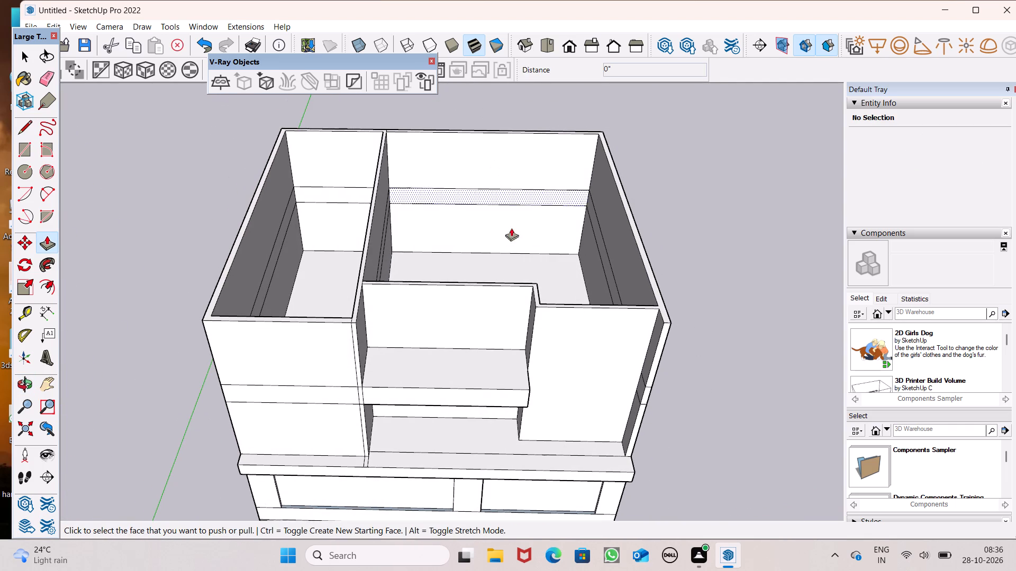
scroll(533, 273, up, 3)
scroll(527, 287, down, 1)
scroll(542, 306, up, 1)
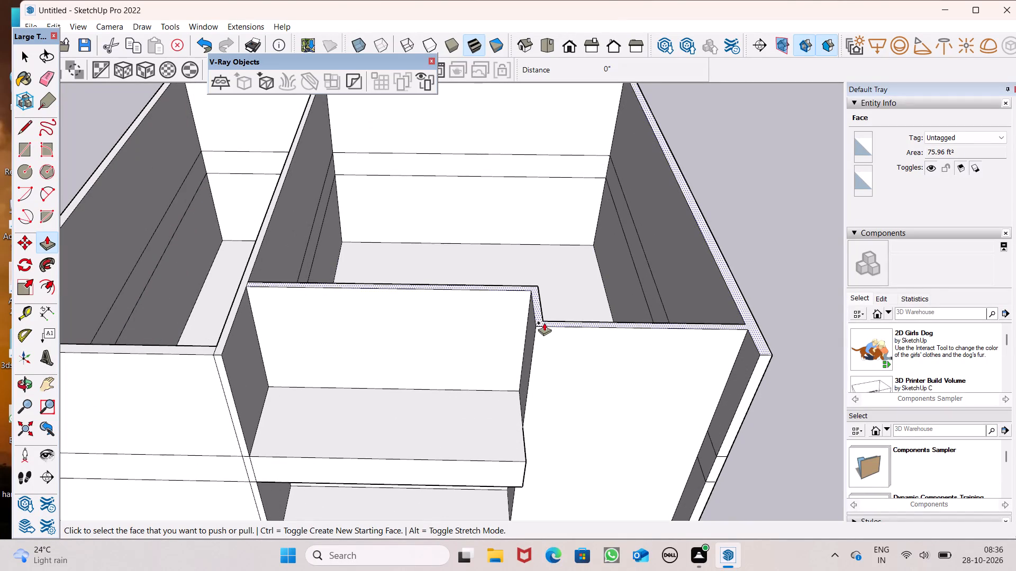
drag(540, 320, 539, 263)
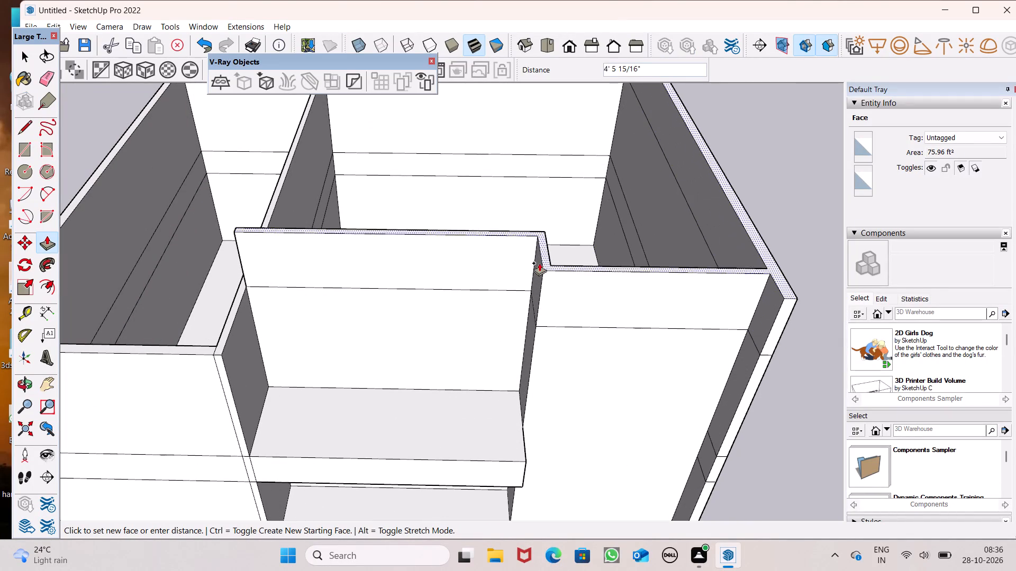
drag(539, 263, 544, 240)
text(3')
key(Return)
Push/Pull the left room's wall tops, including the partition, up by 4'.
scroll(544, 240, down, 3)
middle_drag(557, 276, 607, 215)
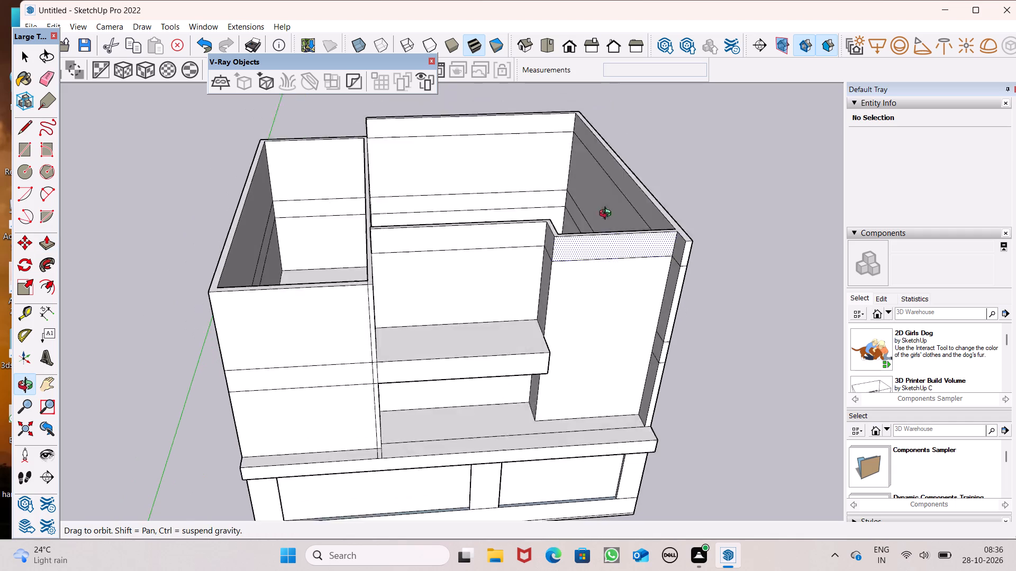
middle_drag(607, 215, 592, 263)
scroll(382, 345, down, 4)
scroll(331, 253, up, 2)
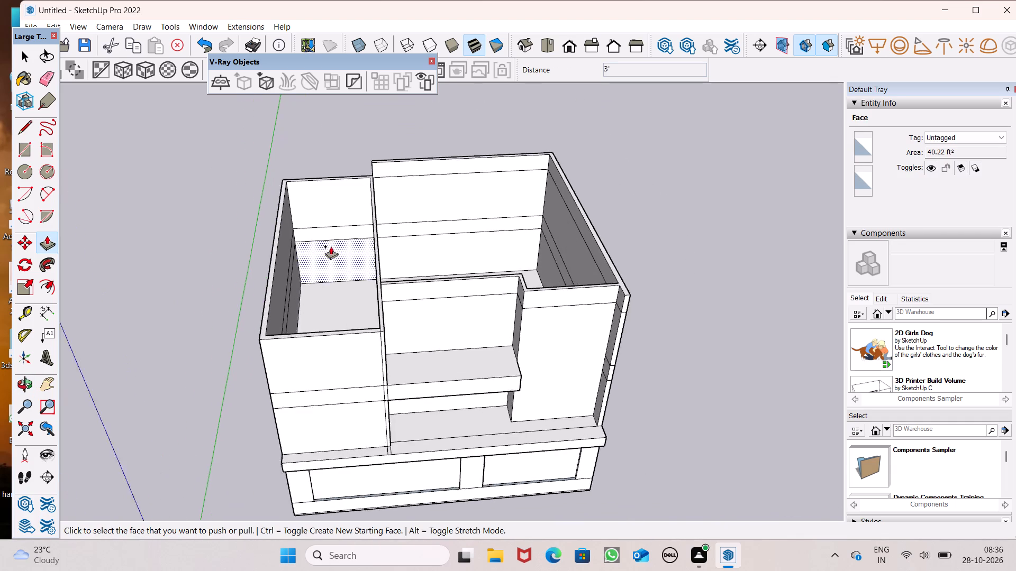
scroll(331, 246, up, 3)
scroll(229, 152, down, 1)
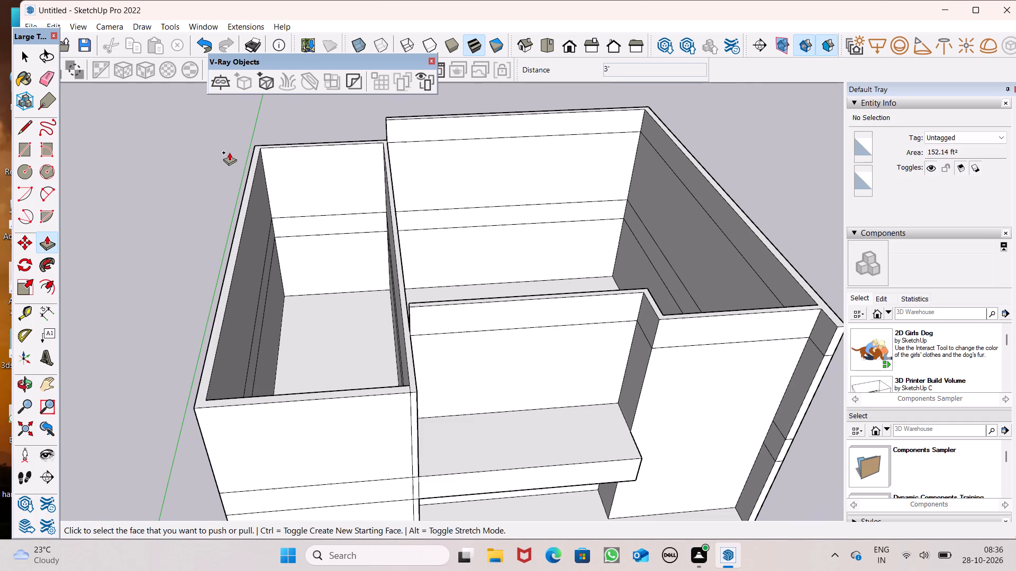
scroll(229, 170, down, 2)
middle_drag(260, 183, 252, 101)
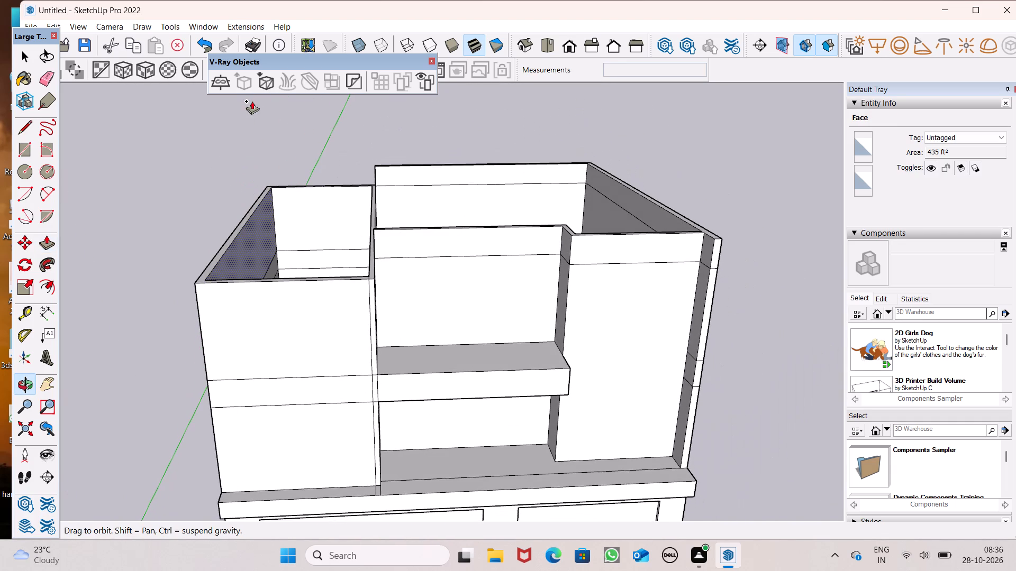
drag(370, 270, 365, 226)
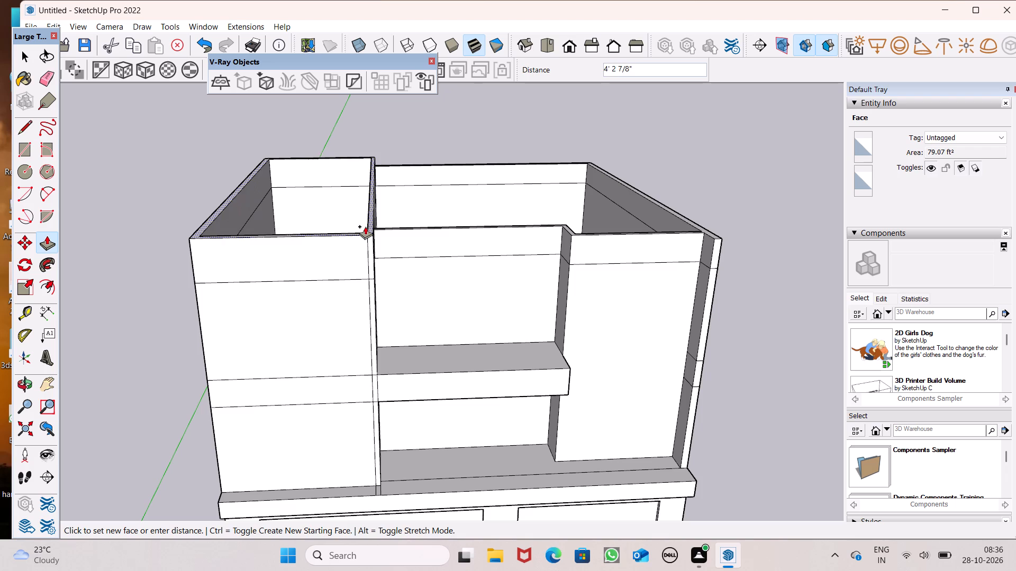
drag(365, 226, 371, 202)
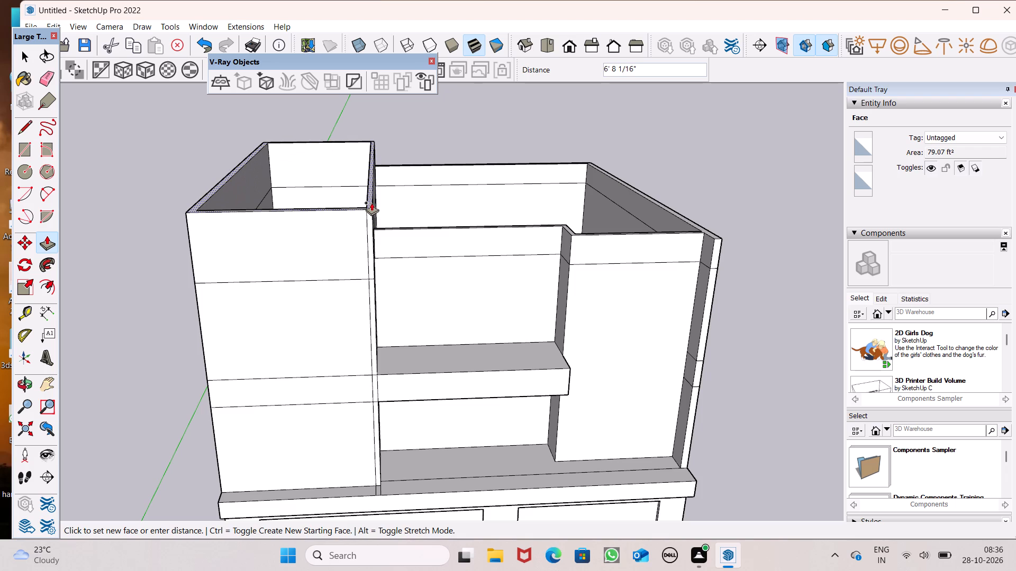
drag(371, 202, 372, 202)
text(4')
key(Return)
Push/Pull the left room's wall tops up by a further 1'.
middle_drag(427, 249, 418, 237)
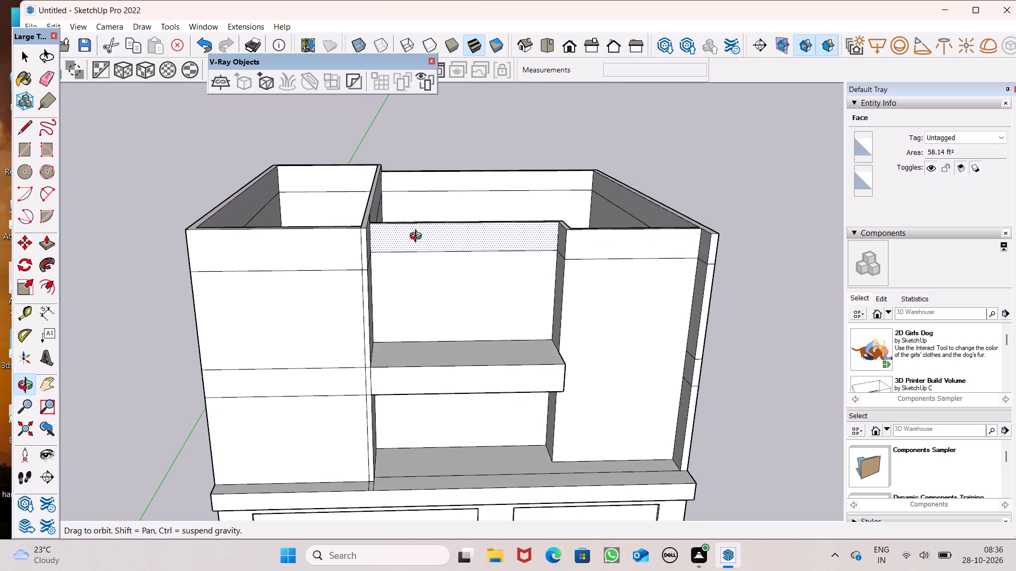
middle_drag(418, 237, 432, 266)
scroll(374, 213, up, 5)
drag(372, 266, 370, 254)
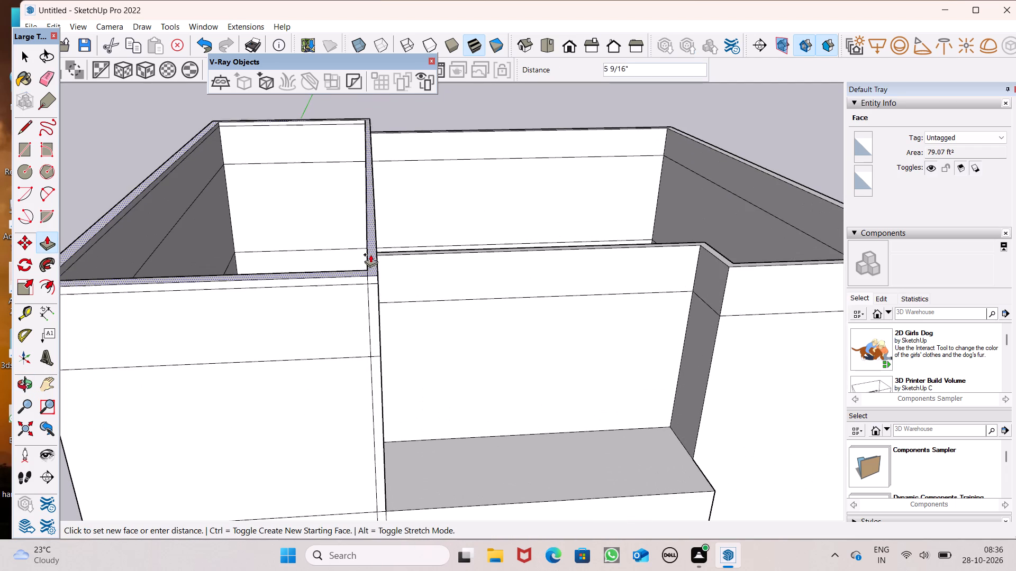
drag(370, 254, 370, 218)
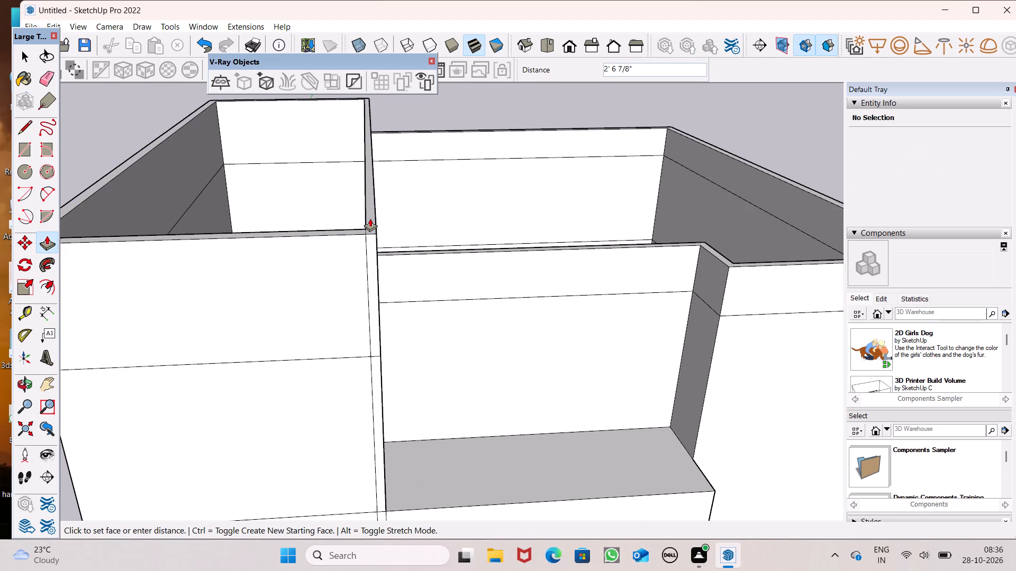
drag(370, 218, 370, 217)
key(1)
key(apostrophe)
key(Return)
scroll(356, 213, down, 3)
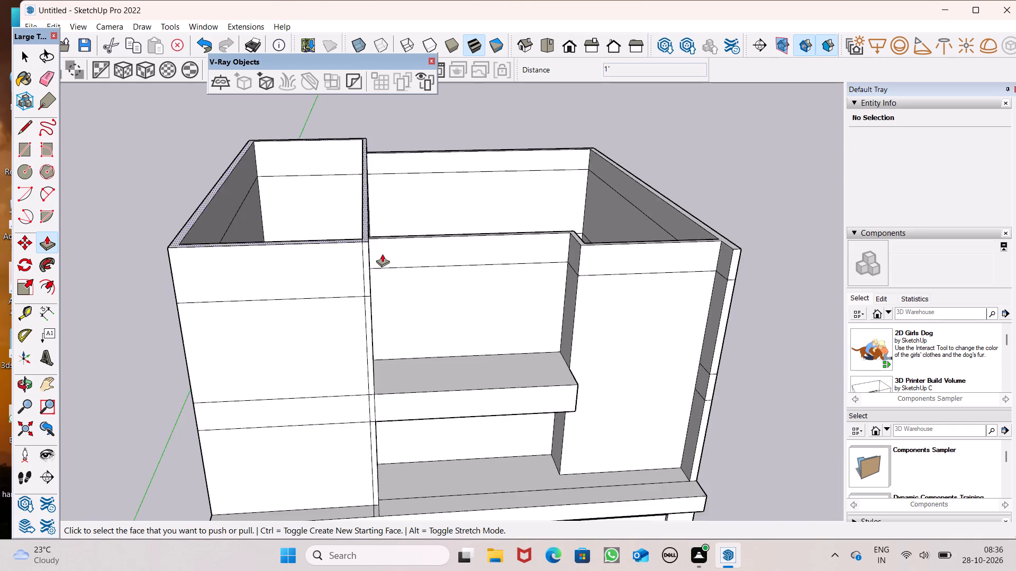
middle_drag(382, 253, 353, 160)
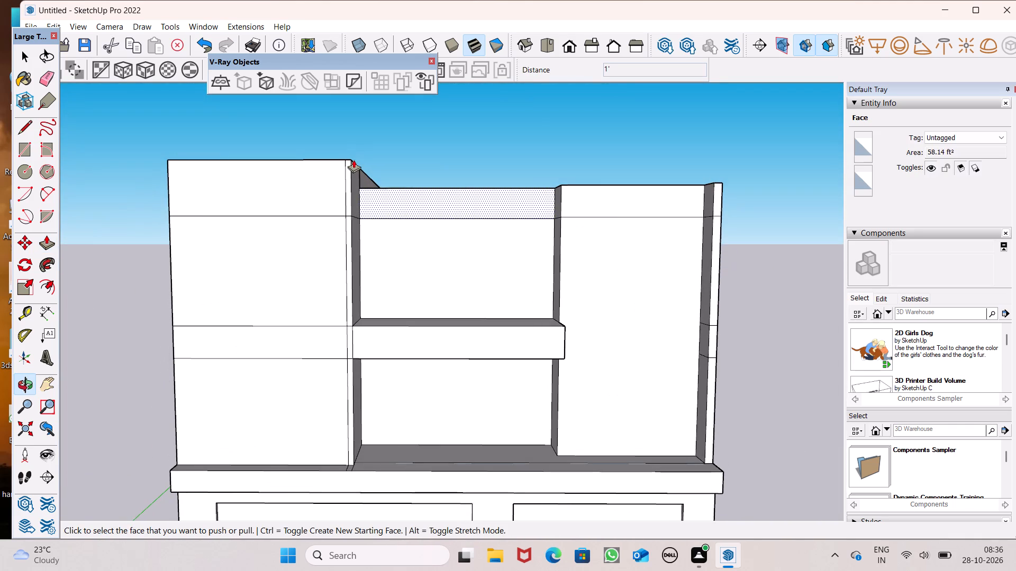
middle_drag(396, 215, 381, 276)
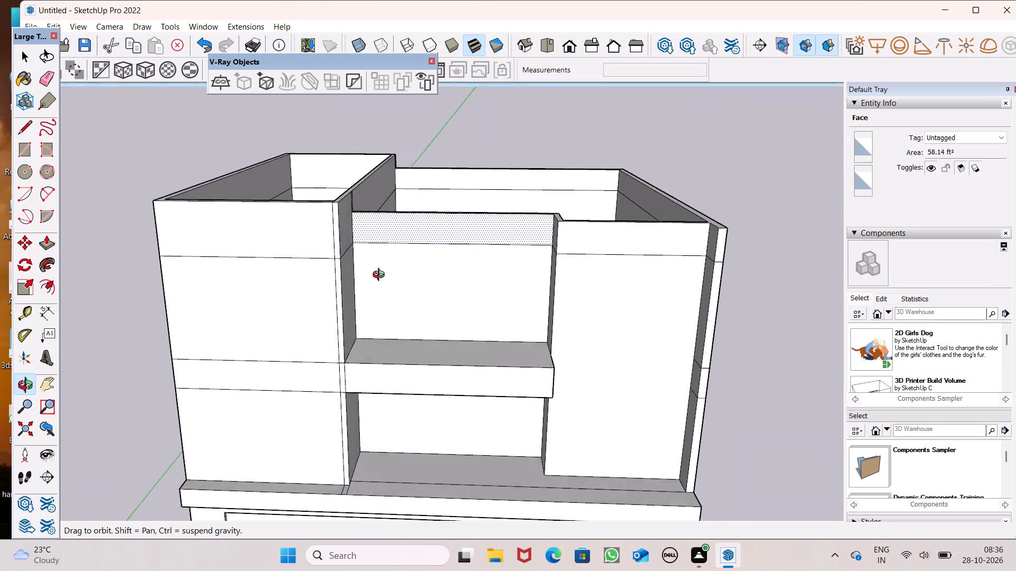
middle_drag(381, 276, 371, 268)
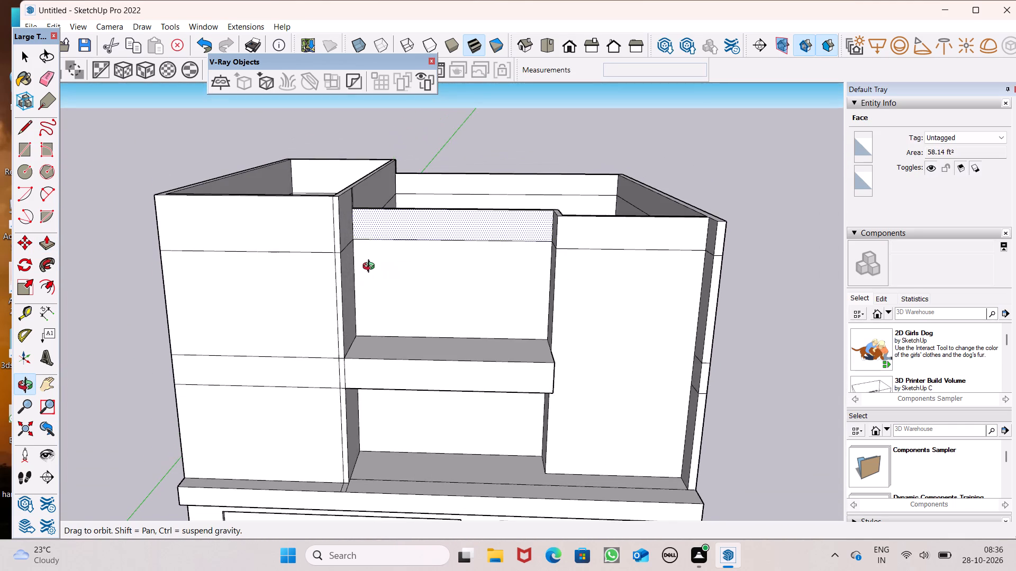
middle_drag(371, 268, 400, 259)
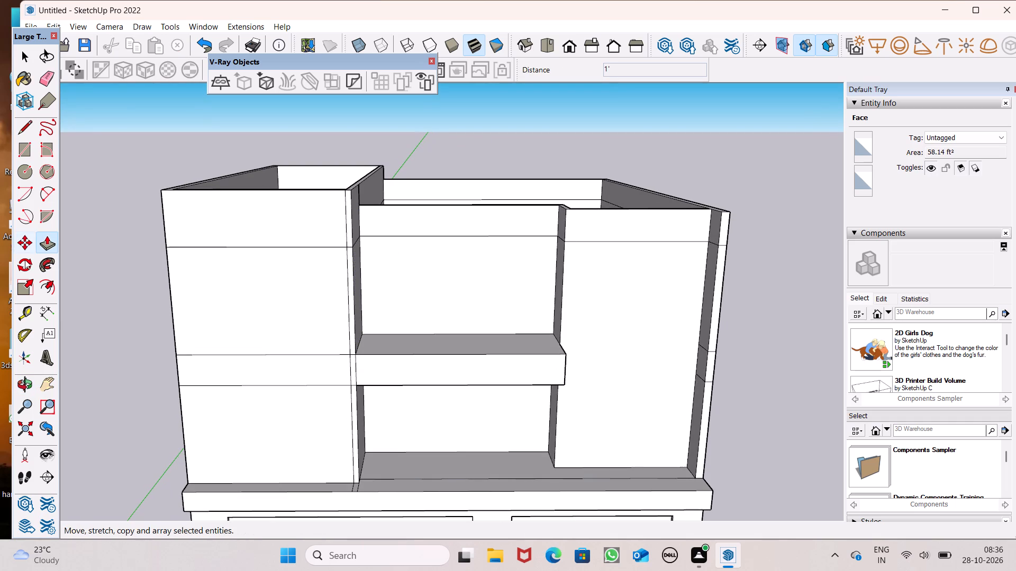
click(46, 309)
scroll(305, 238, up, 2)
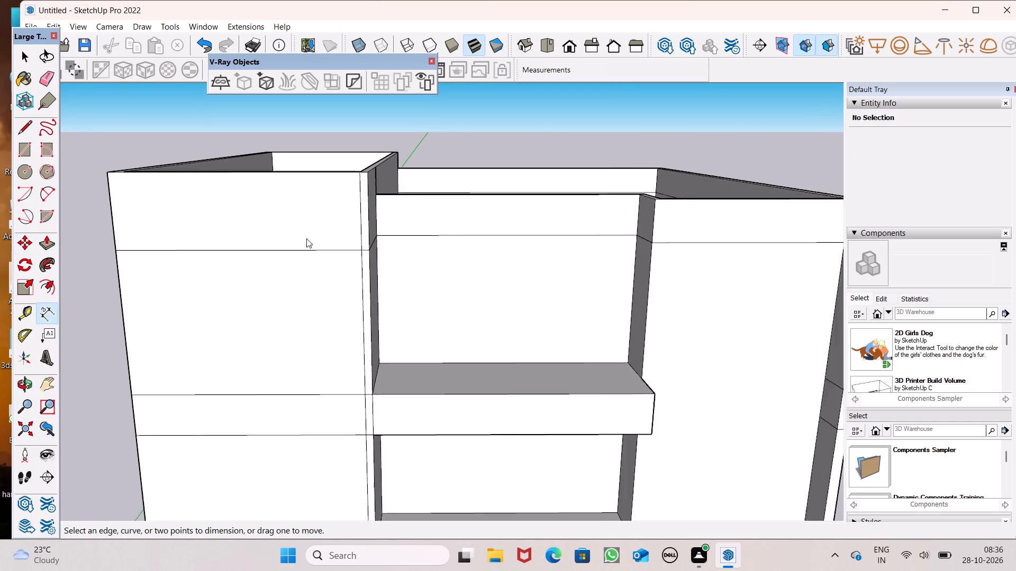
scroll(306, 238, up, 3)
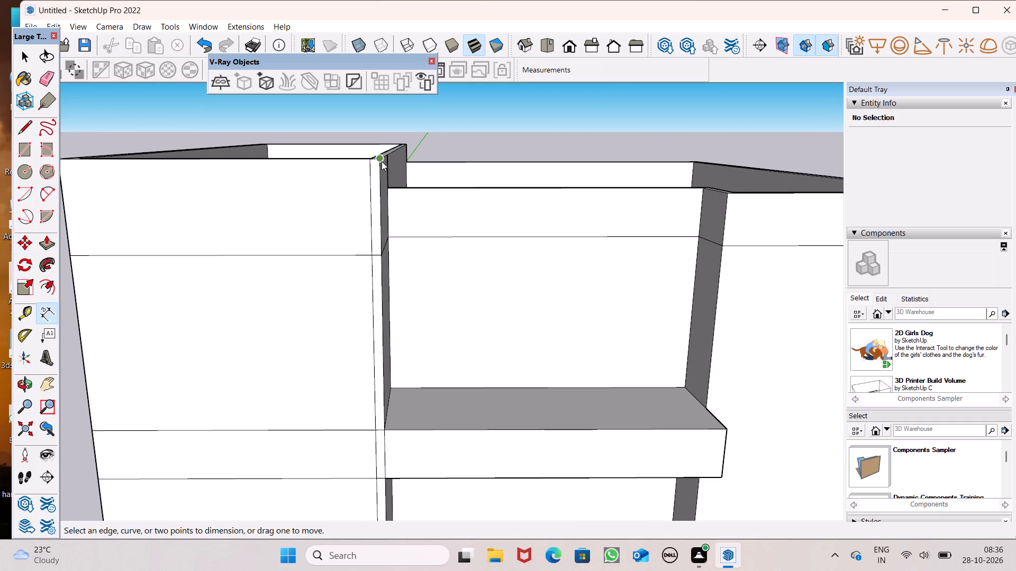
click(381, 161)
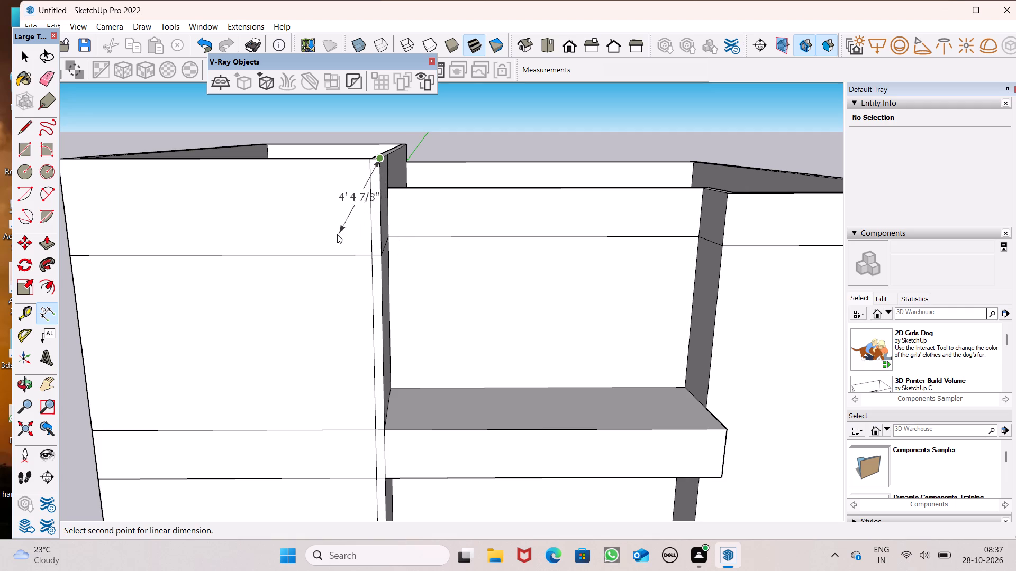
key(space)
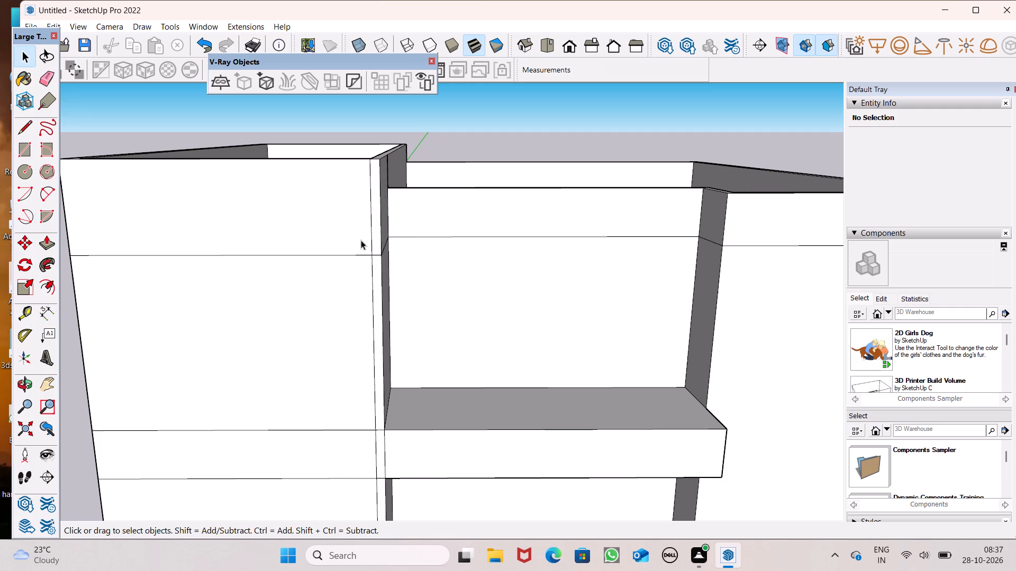
Push/Pull the left room's wall tops, including the partition, up by another 1'.
scroll(364, 244, down, 2)
middle_drag(462, 273, 419, 239)
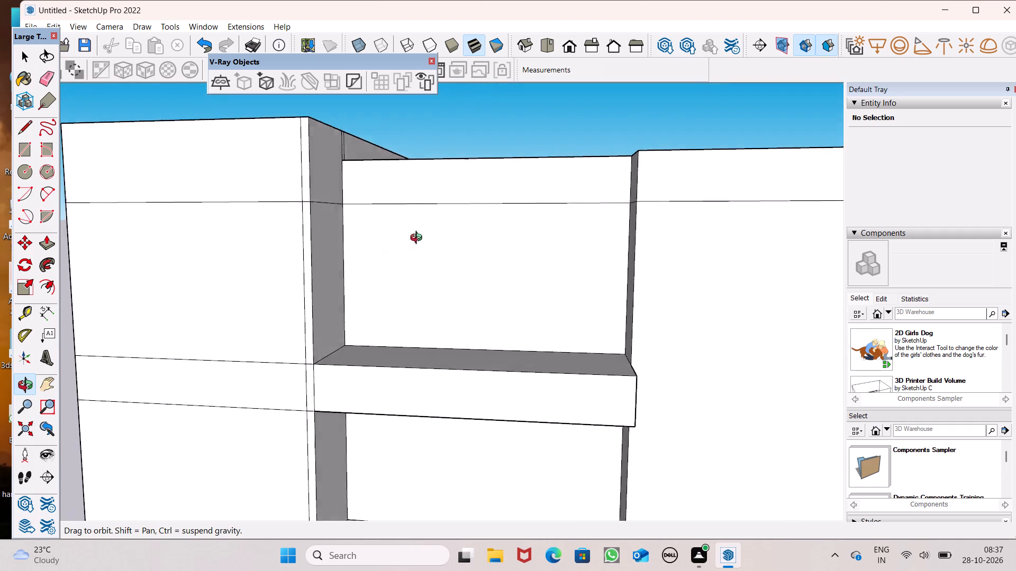
middle_drag(419, 239, 466, 360)
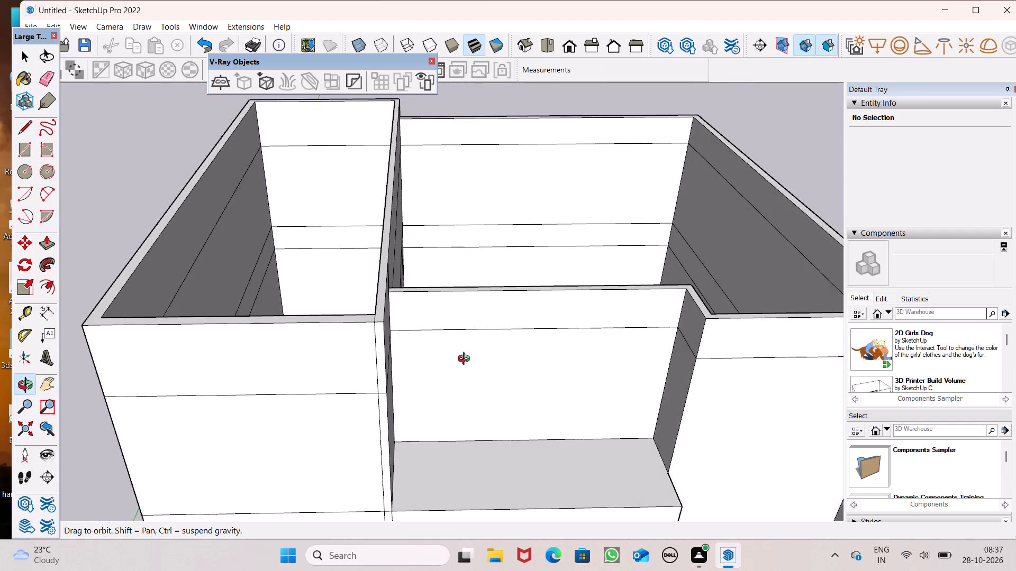
middle_drag(466, 360, 447, 339)
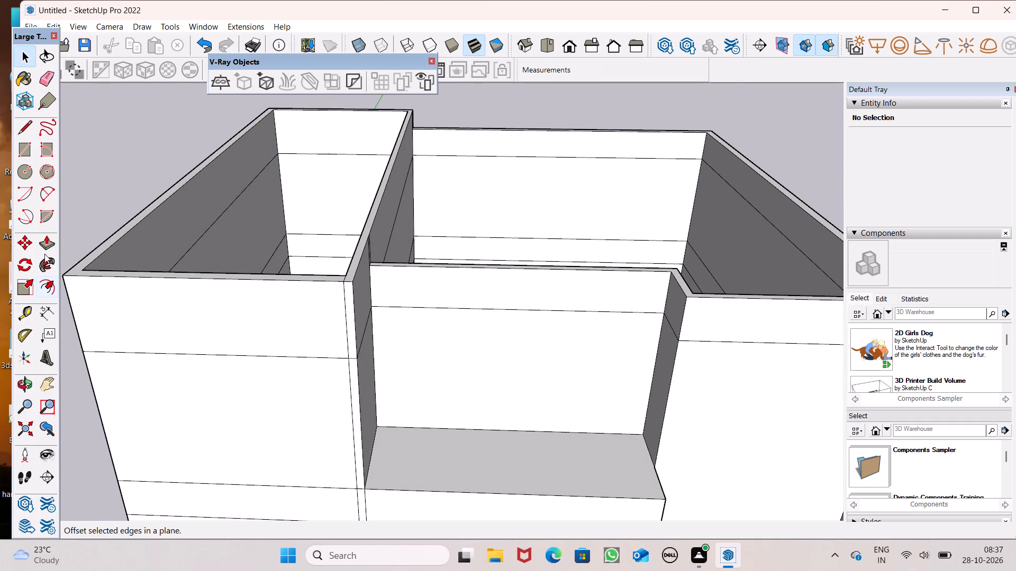
click(41, 221)
click(47, 240)
scroll(265, 241, up, 4)
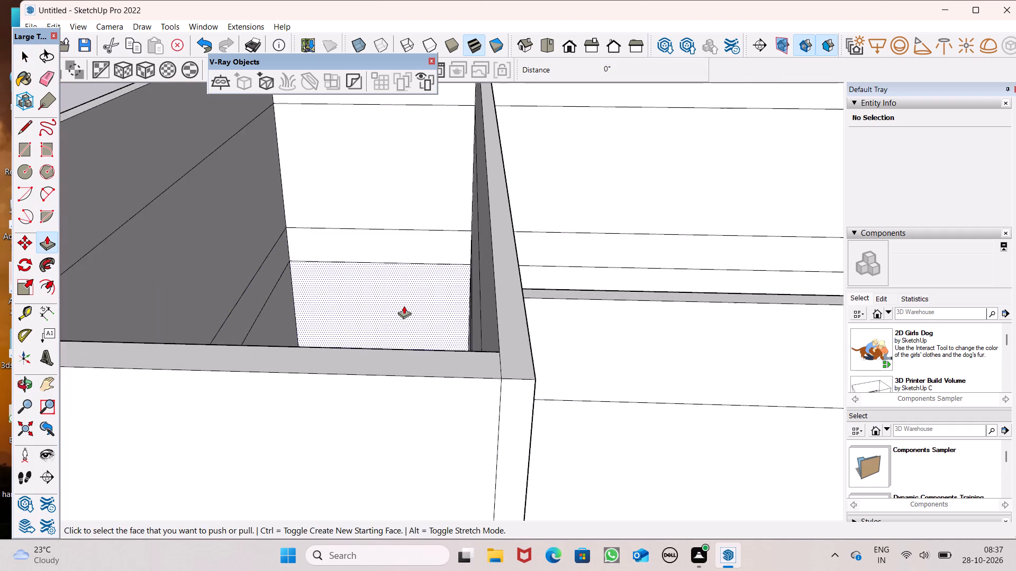
scroll(402, 299, down, 5)
drag(430, 310, 423, 240)
text(1')
key(Return)
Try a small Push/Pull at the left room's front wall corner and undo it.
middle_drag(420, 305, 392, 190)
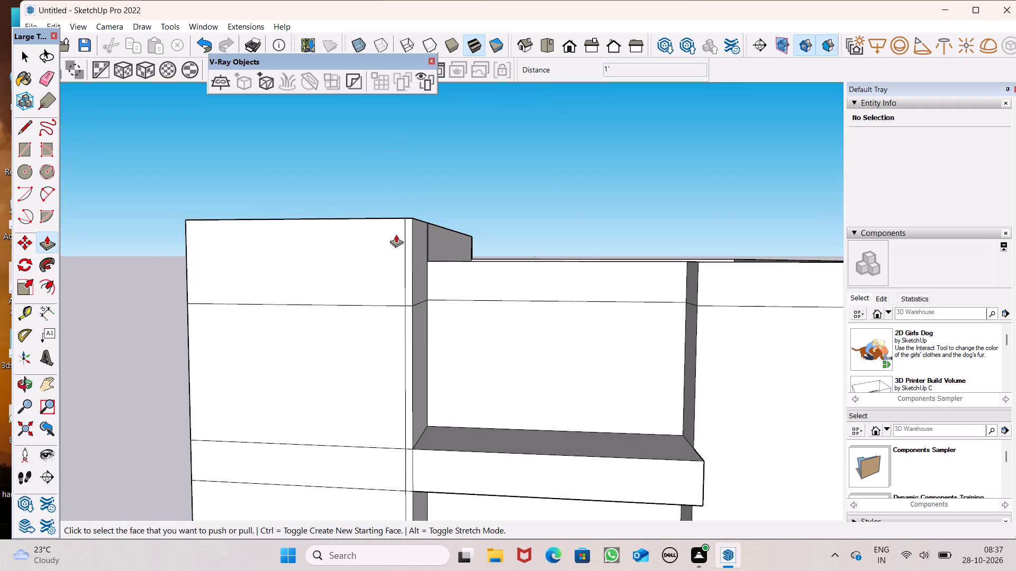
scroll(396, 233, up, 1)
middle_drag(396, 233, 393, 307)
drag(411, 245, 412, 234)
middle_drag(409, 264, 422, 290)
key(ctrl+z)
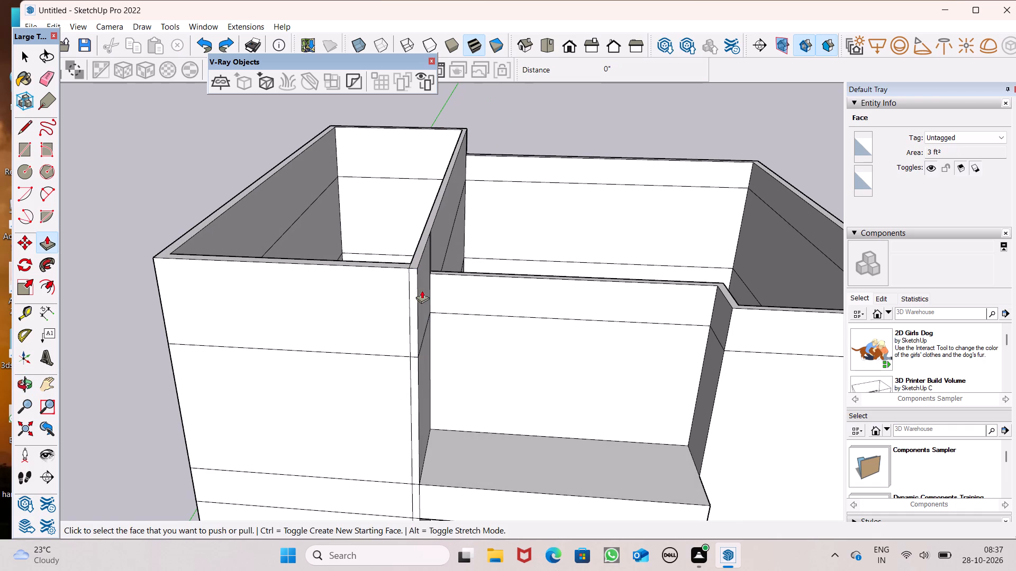
Push/Pull the left room's wall tops, including the partition, up by 1' once more.
drag(415, 264, 419, 243)
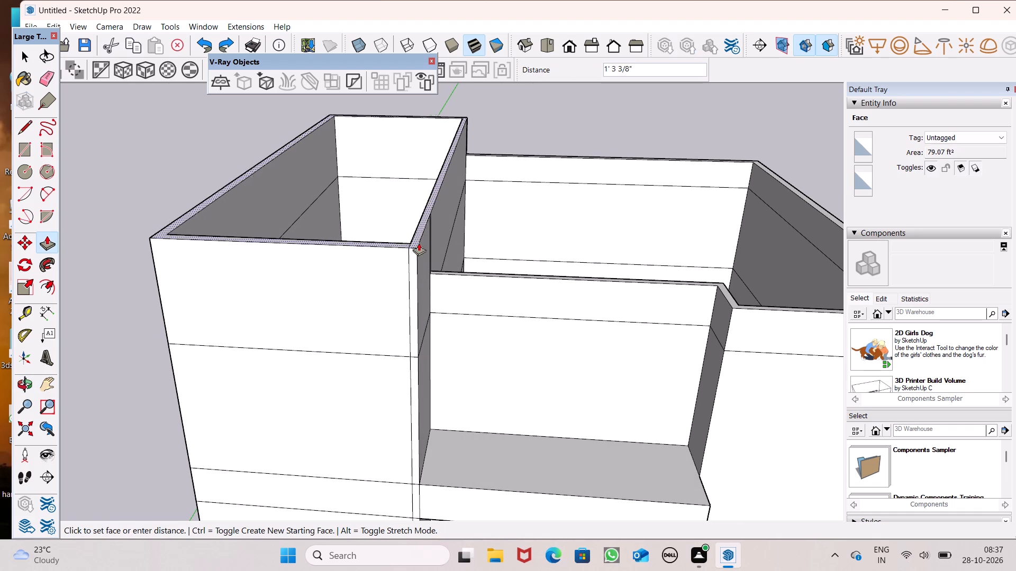
drag(419, 243, 427, 214)
key(1)
key(apostrophe)
key(Return)
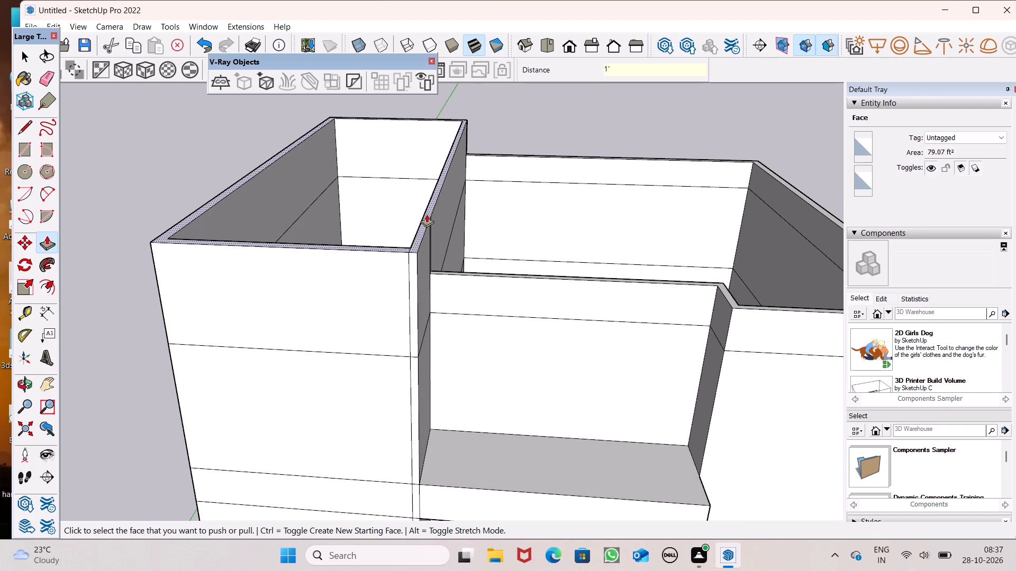
Measure the left room's front wall height from its top corner down to the storey line, without placing a dimension.
click(49, 311)
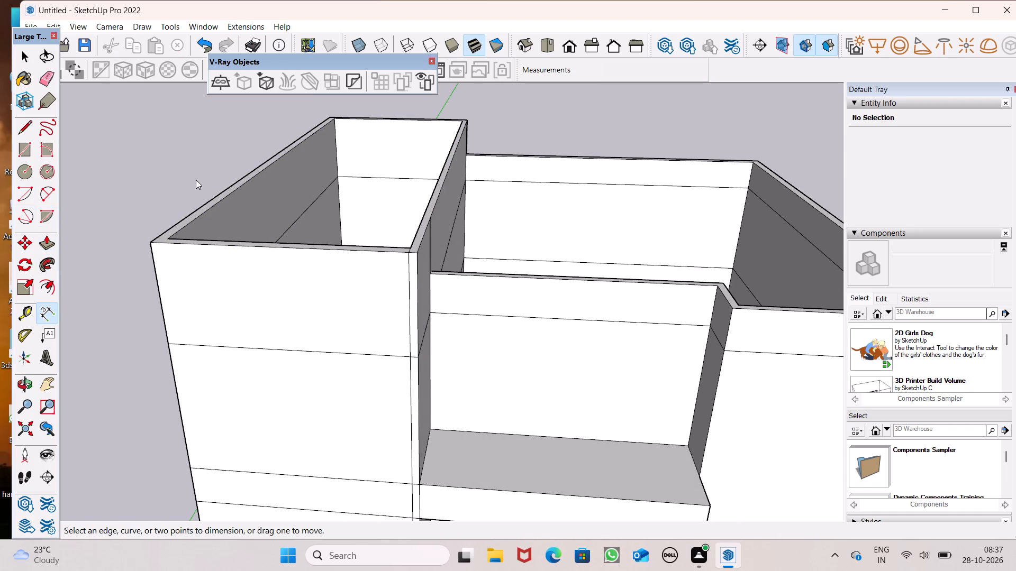
scroll(196, 180, down, 3)
middle_drag(247, 262, 232, 226)
scroll(222, 198, up, 3)
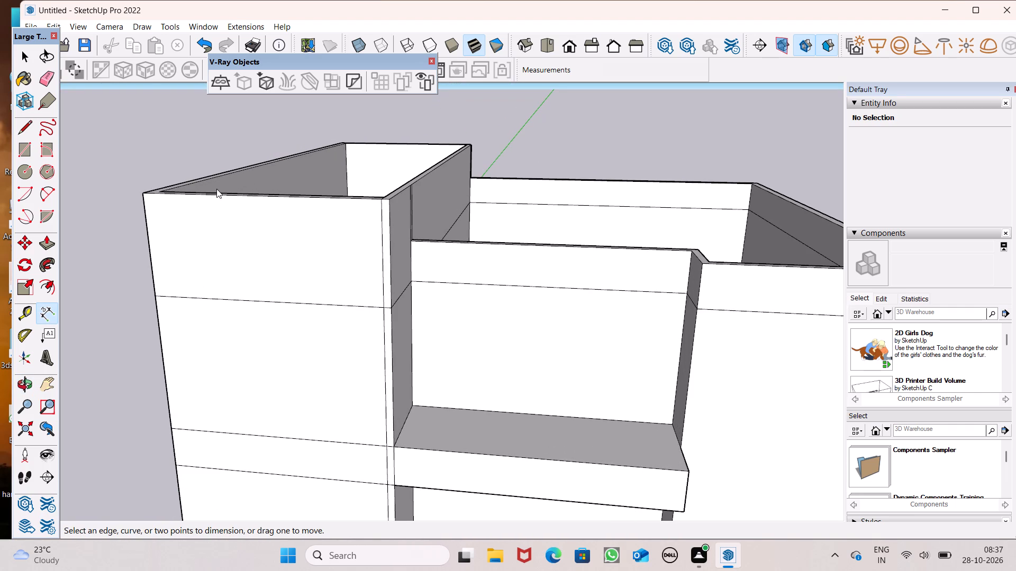
click(391, 202)
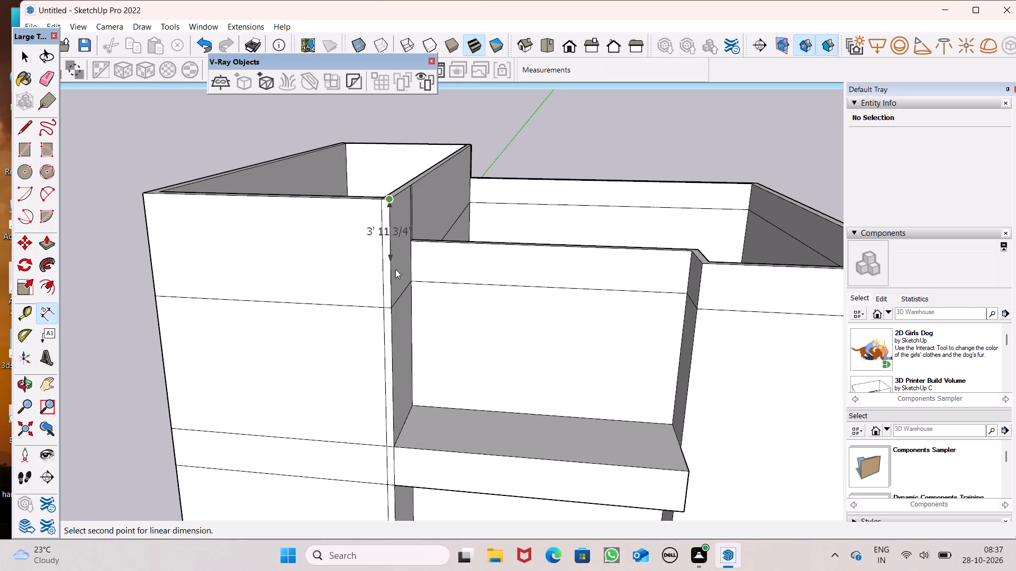
click(389, 305)
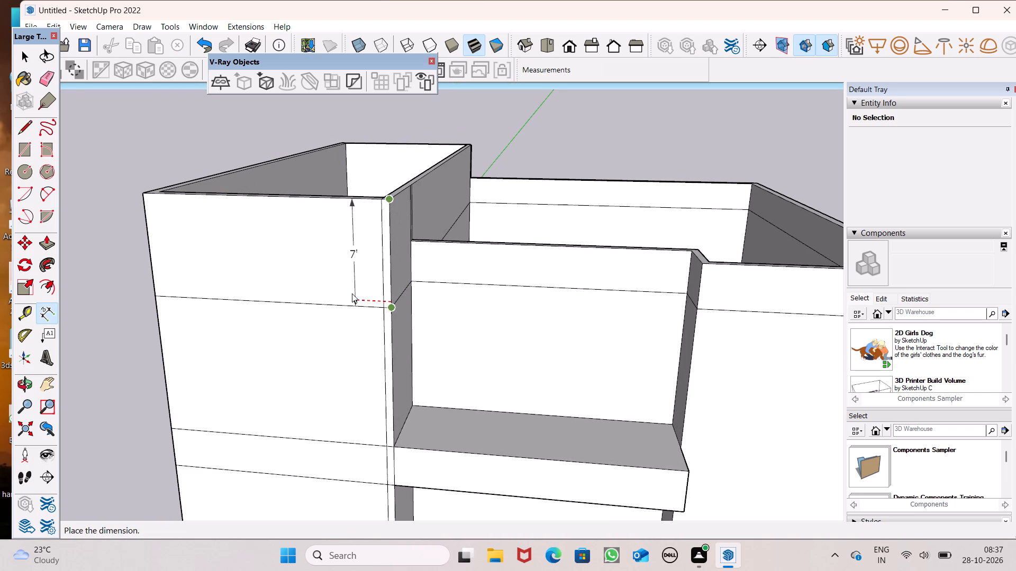
key(space)
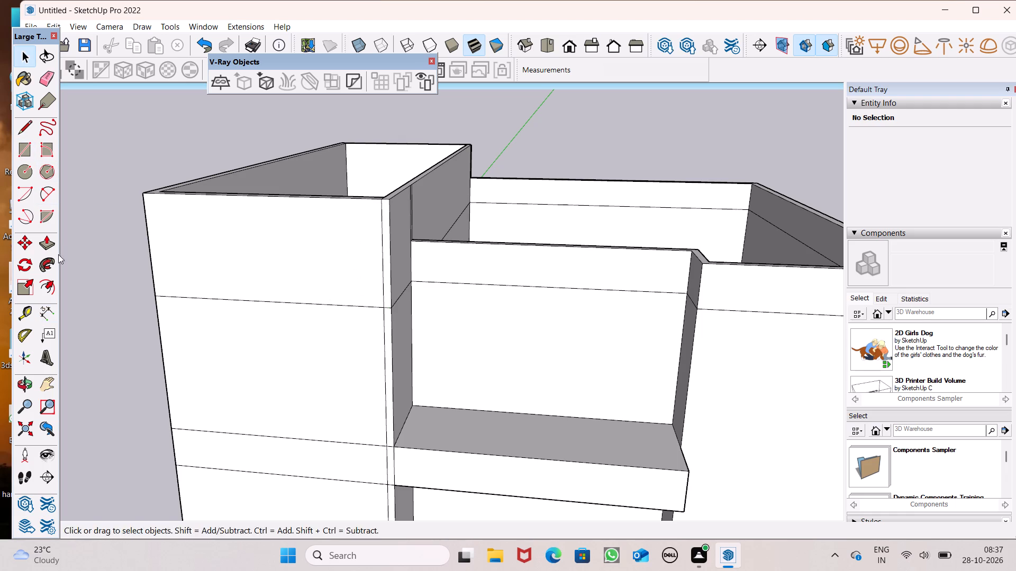
Measure the height from the partition top down to the recessed middle wall's top, without placing a dimension.
click(44, 318)
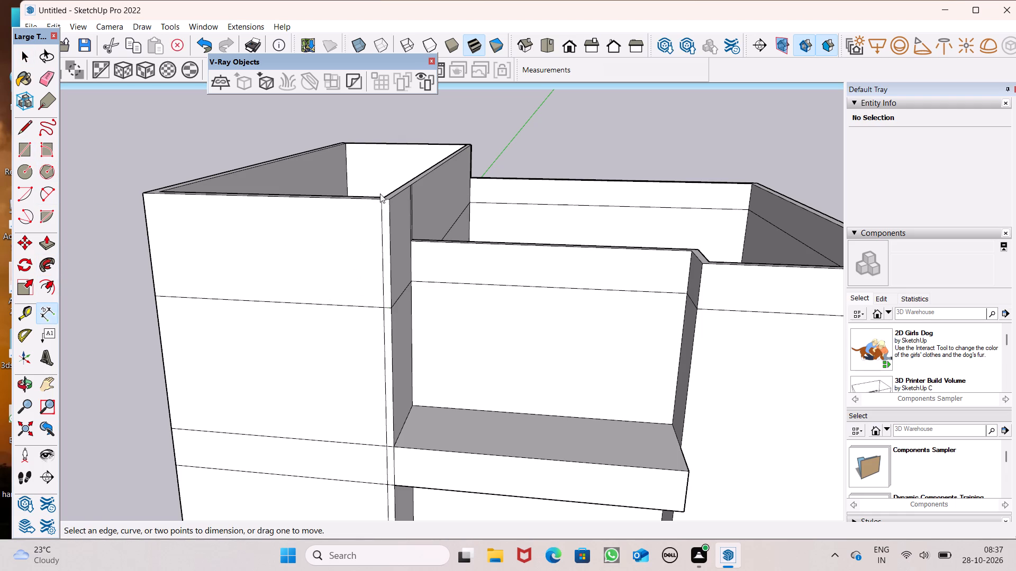
scroll(423, 201, up, 12)
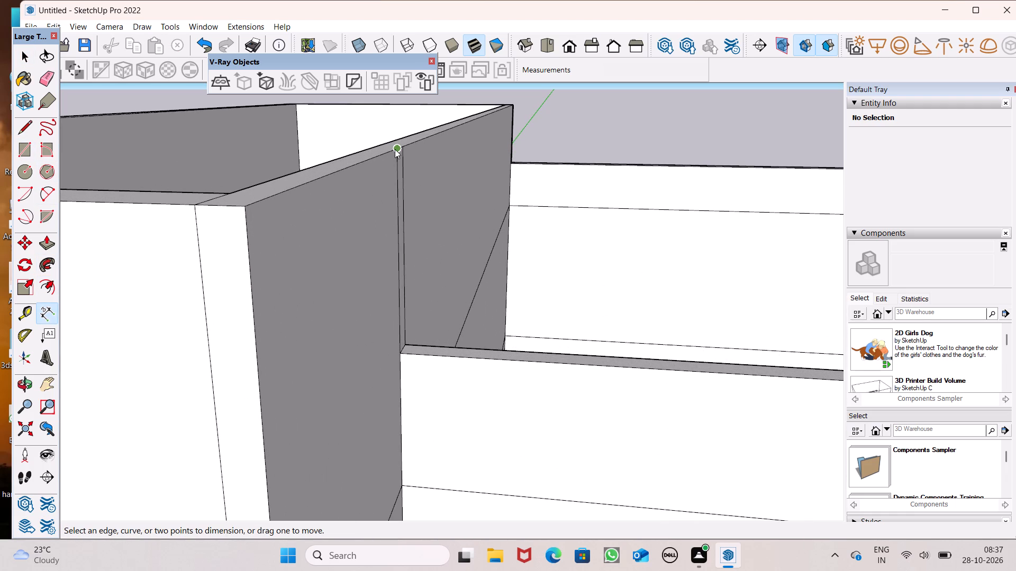
click(395, 149)
click(397, 354)
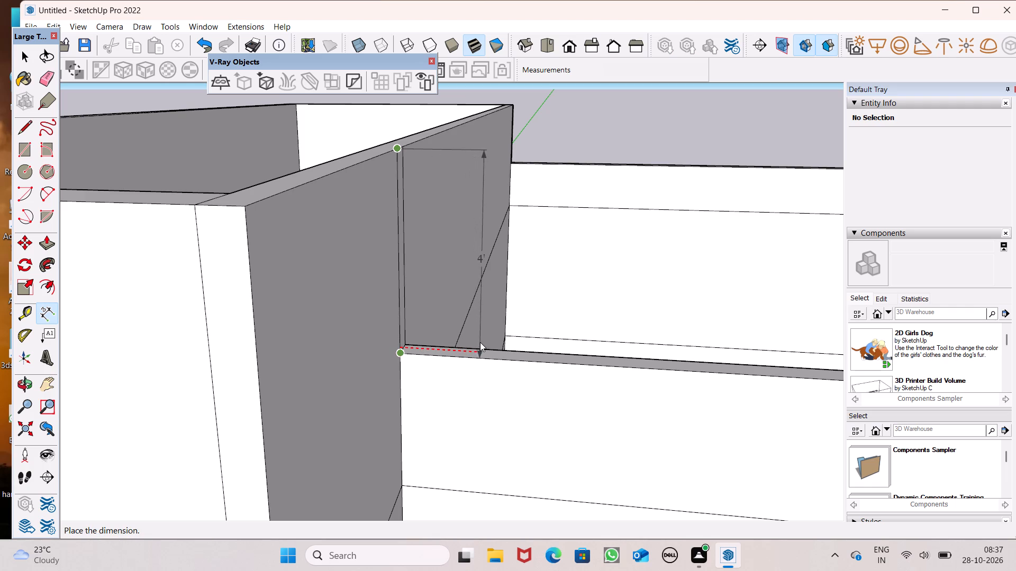
scroll(475, 340, down, 7)
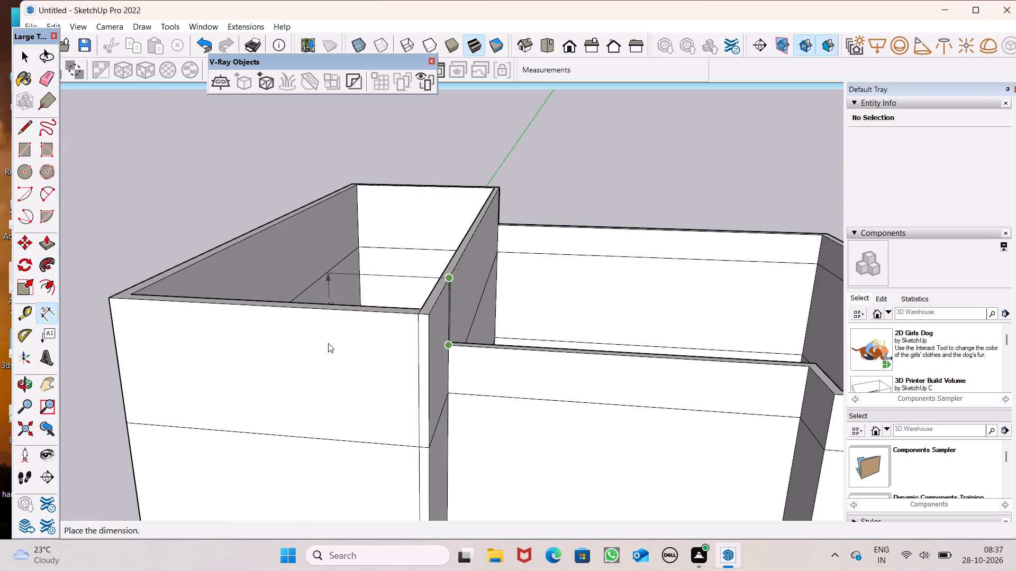
key(space)
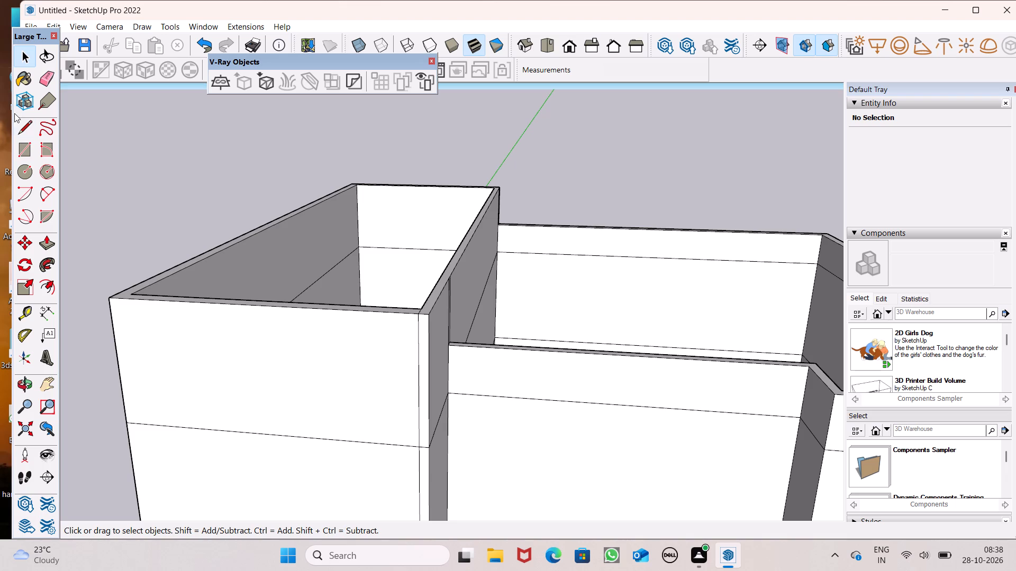
Push/Pull the connected wall tops of the large right room, including the recessed middle wall, up by 10'.
scroll(92, 145, down, 5)
scroll(225, 144, down, 2)
middle_drag(269, 174, 277, 218)
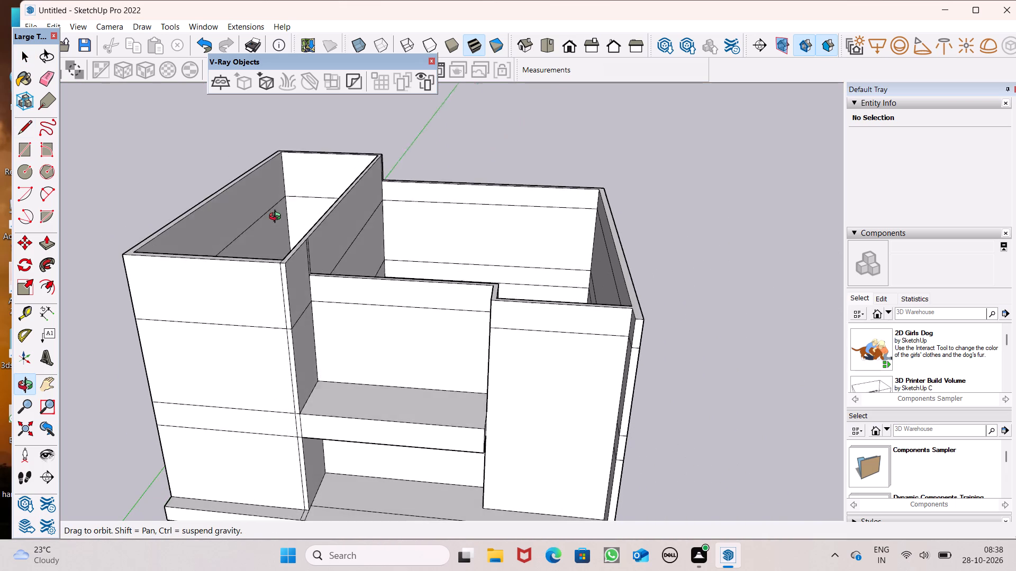
middle_drag(277, 218, 283, 279)
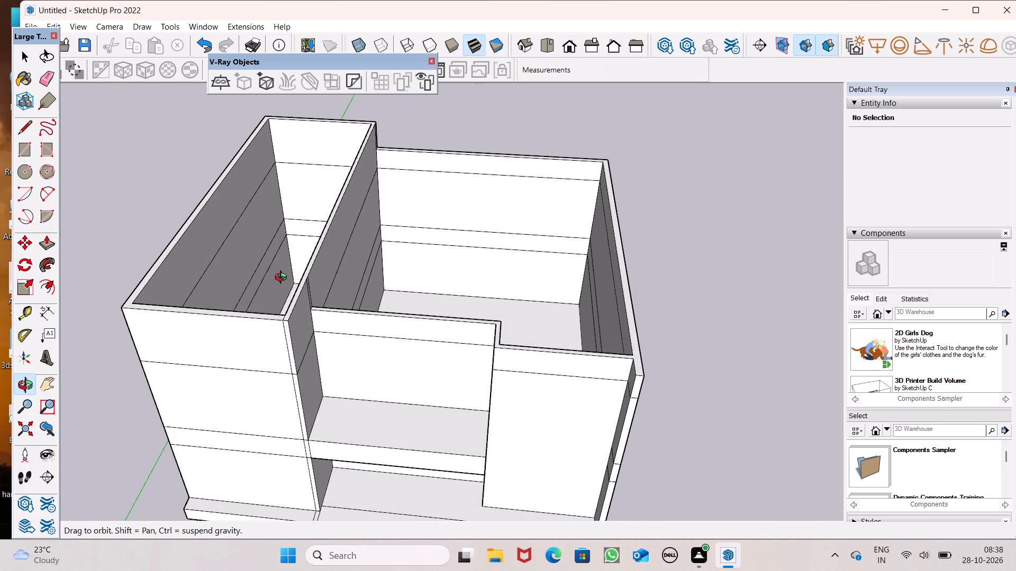
middle_drag(283, 279, 292, 283)
middle_drag(361, 259, 262, 277)
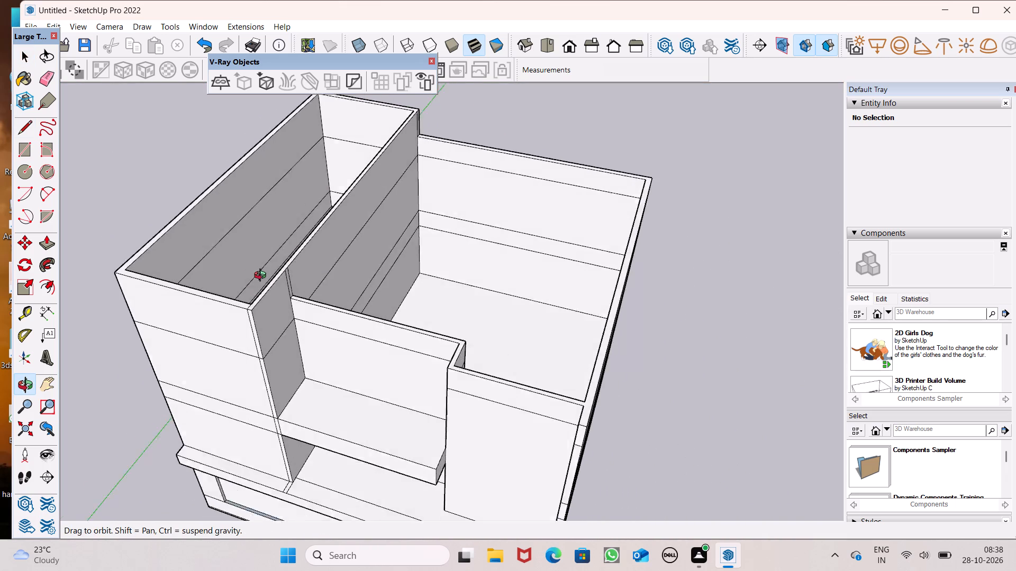
middle_drag(262, 277, 366, 229)
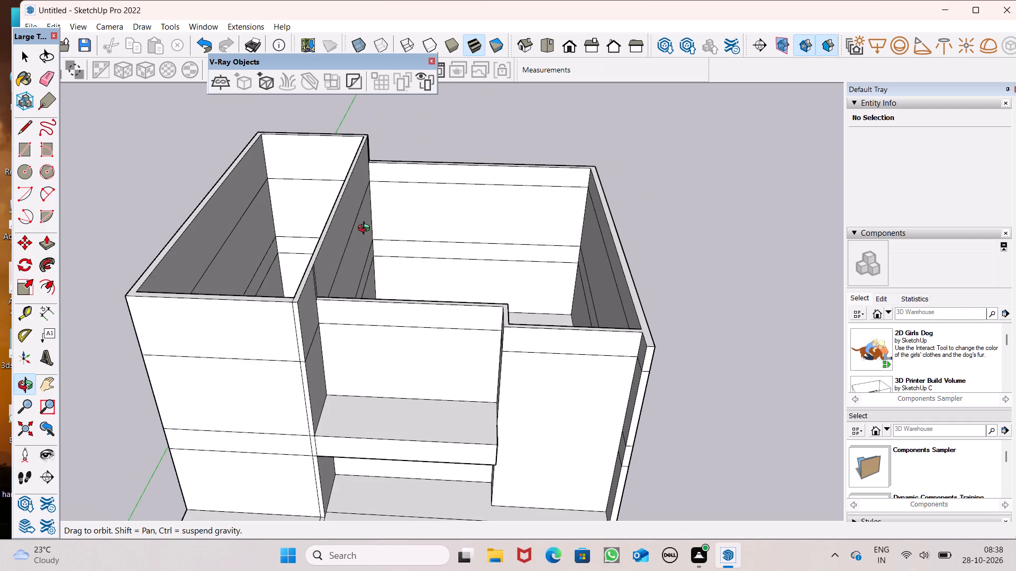
middle_drag(366, 229, 377, 227)
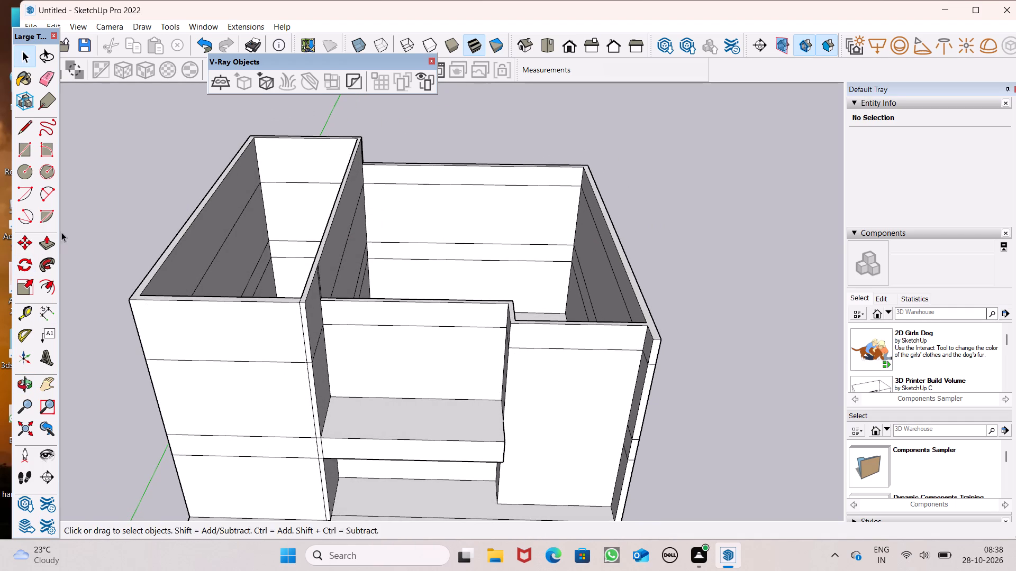
click(50, 241)
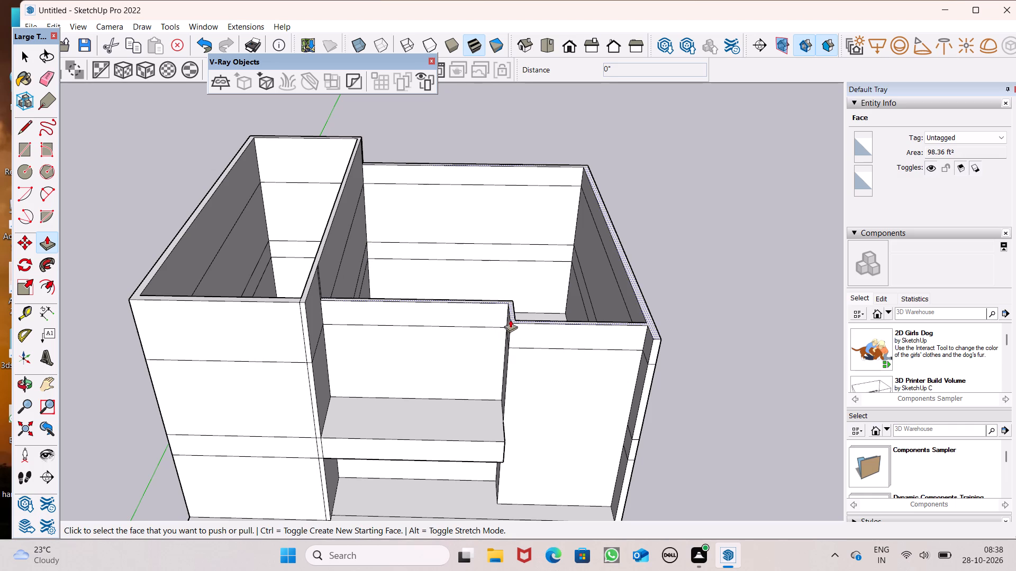
drag(510, 317, 483, 251)
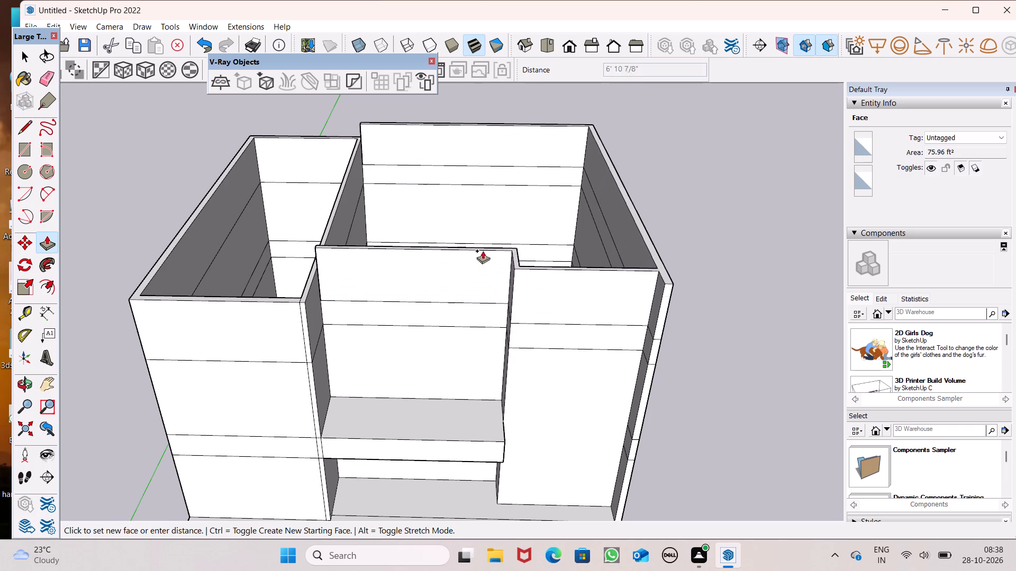
drag(483, 251, 471, 235)
text(10)
key(apostrophe)
key(Return)
scroll(469, 235, down, 1)
scroll(340, 274, down, 2)
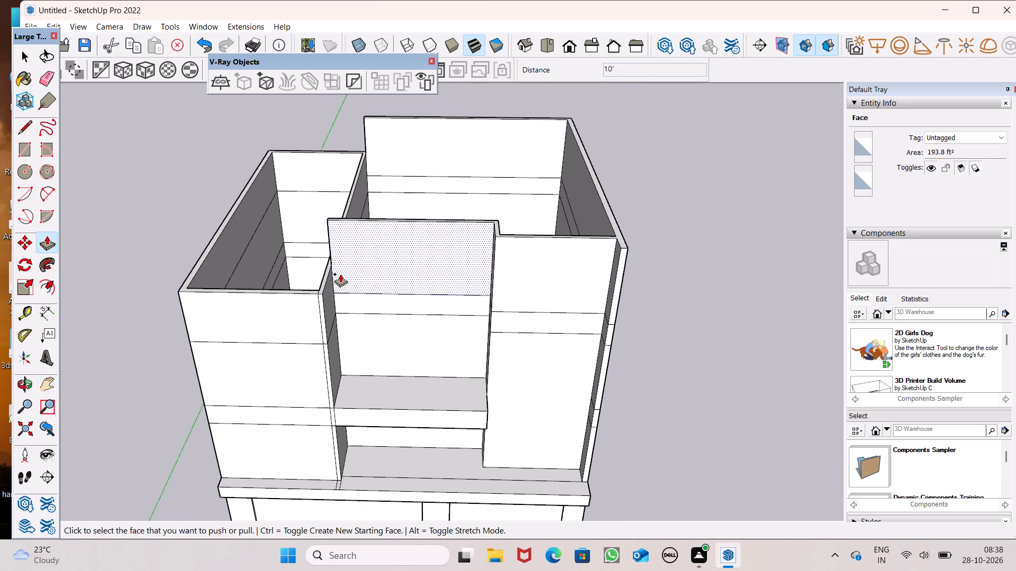
Examine the whole building from the front, sides, back, underside and above, checking the stepped wall tops and open rooms.
middle_drag(333, 279, 359, 221)
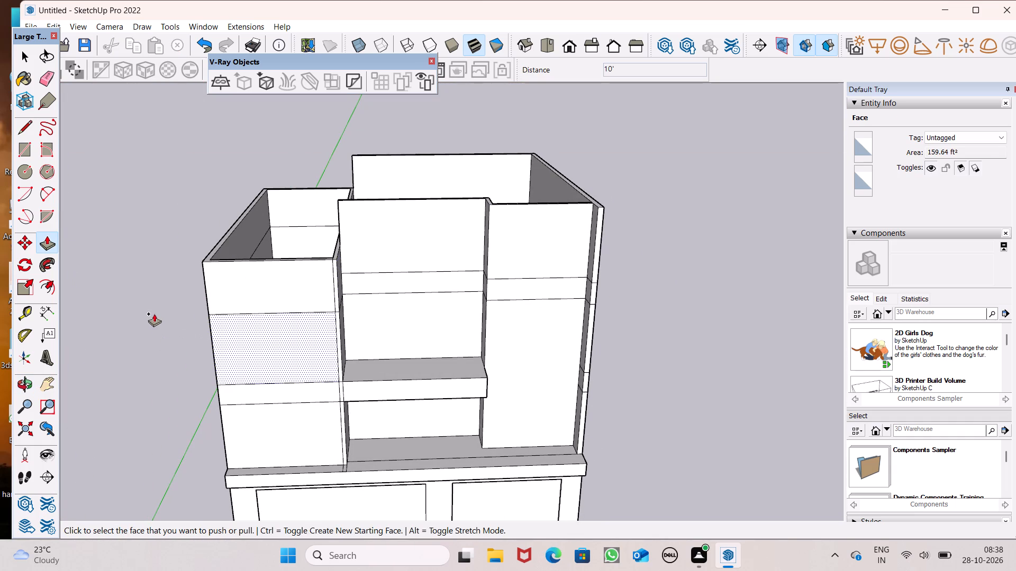
key(space)
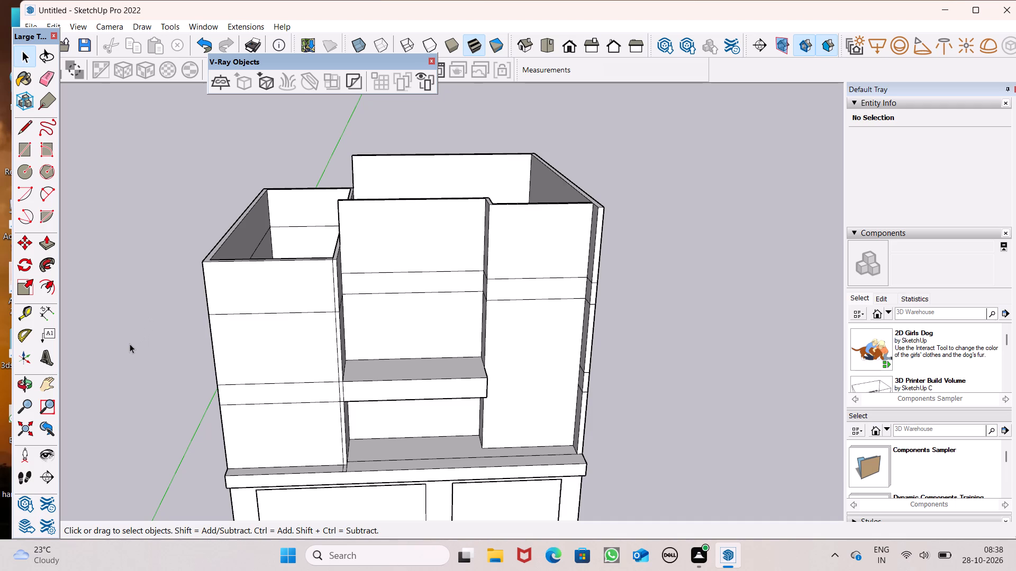
scroll(326, 183, down, 2)
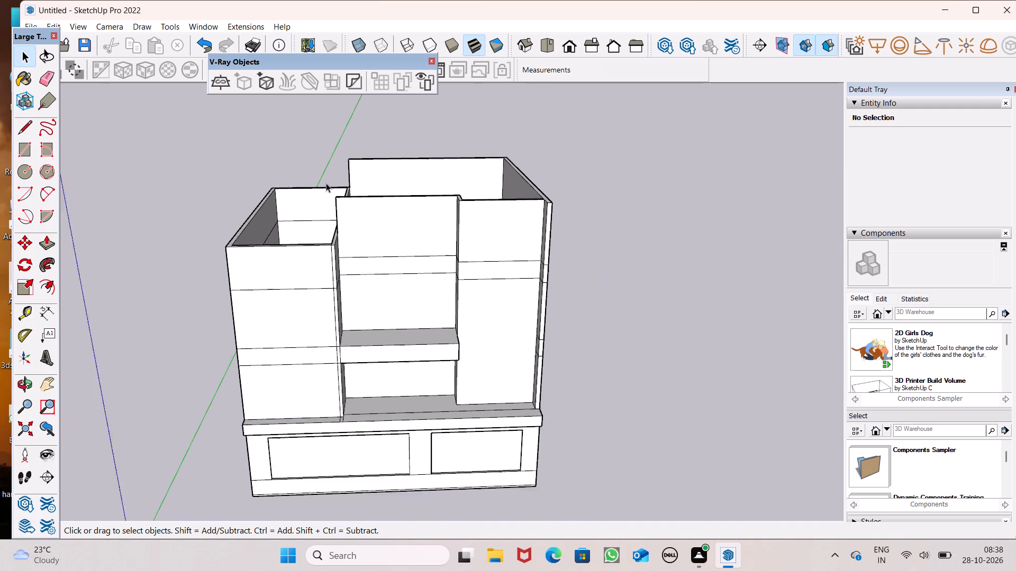
scroll(326, 183, down, 2)
scroll(477, 232, down, 1)
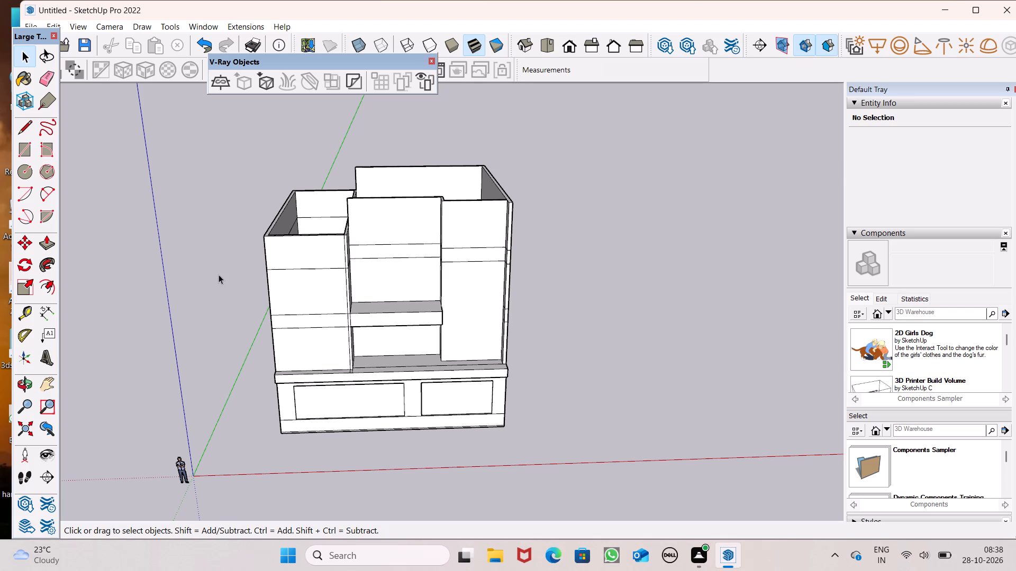
middle_drag(237, 284, 543, 217)
scroll(581, 243, down, 3)
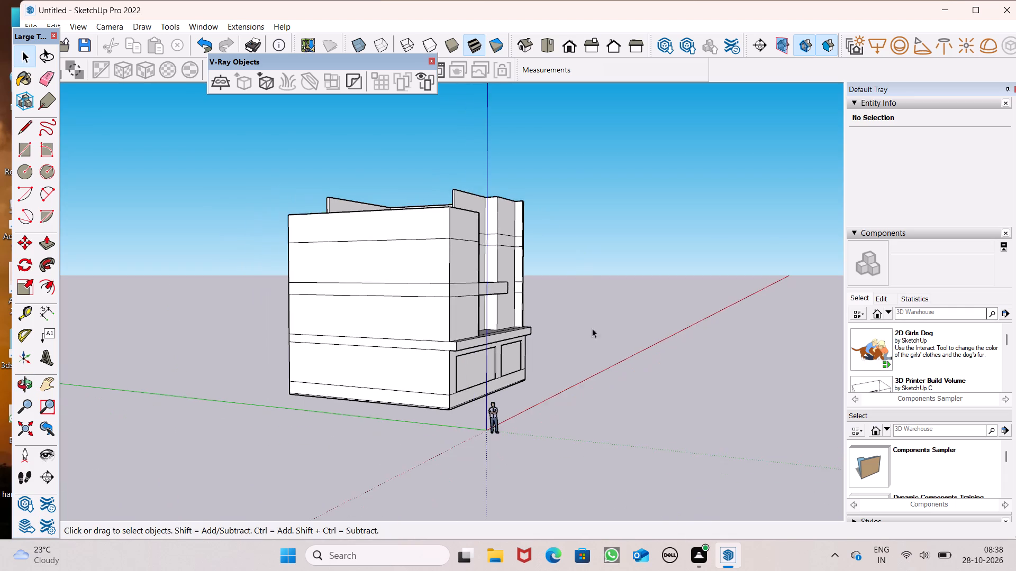
middle_drag(491, 388, 535, 402)
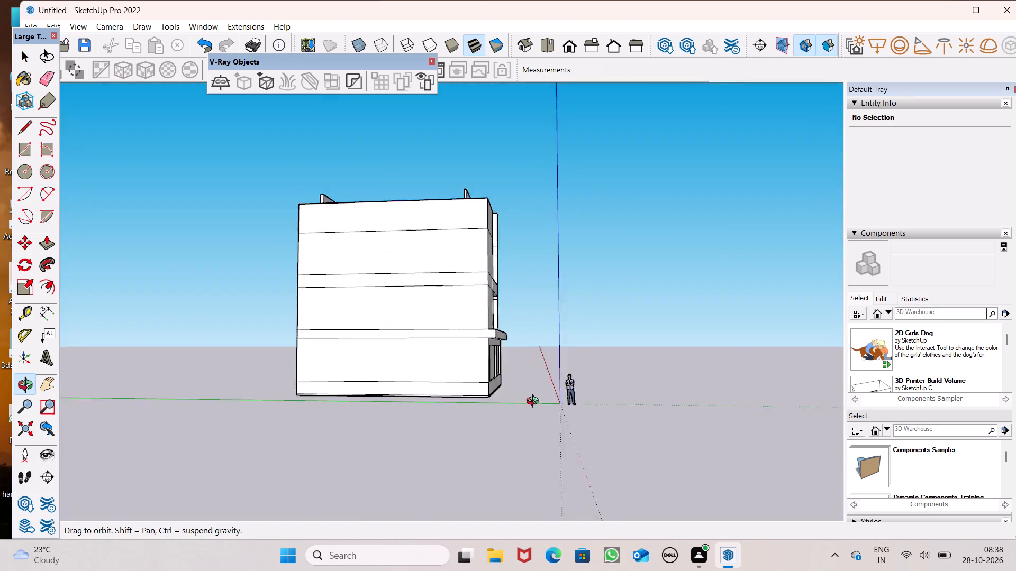
middle_drag(535, 402, 748, 228)
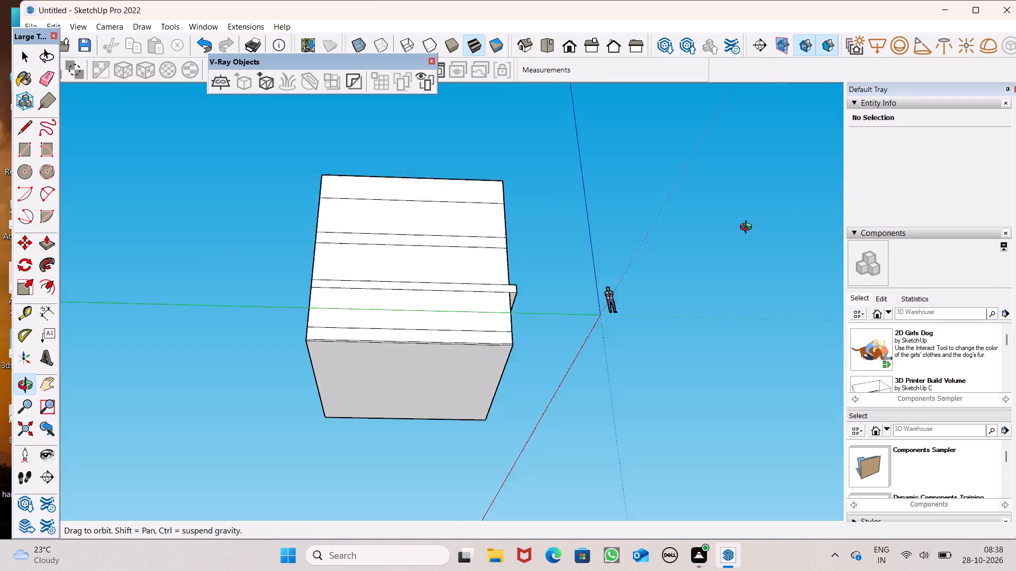
middle_drag(748, 228, 698, 182)
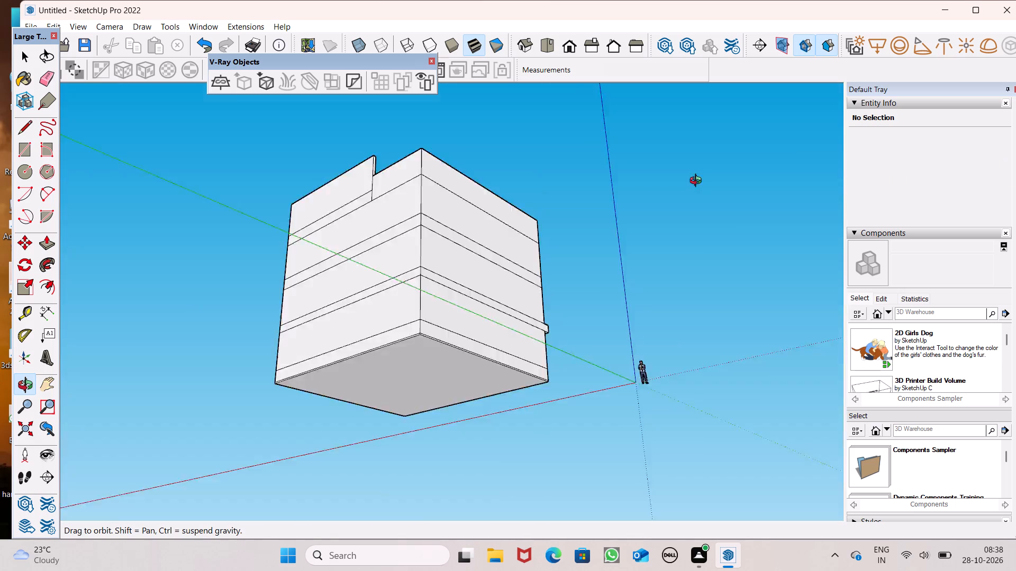
middle_drag(698, 182, 829, 162)
scroll(411, 416, up, 1)
scroll(315, 462, down, 1)
middle_drag(852, 187, 27, 499)
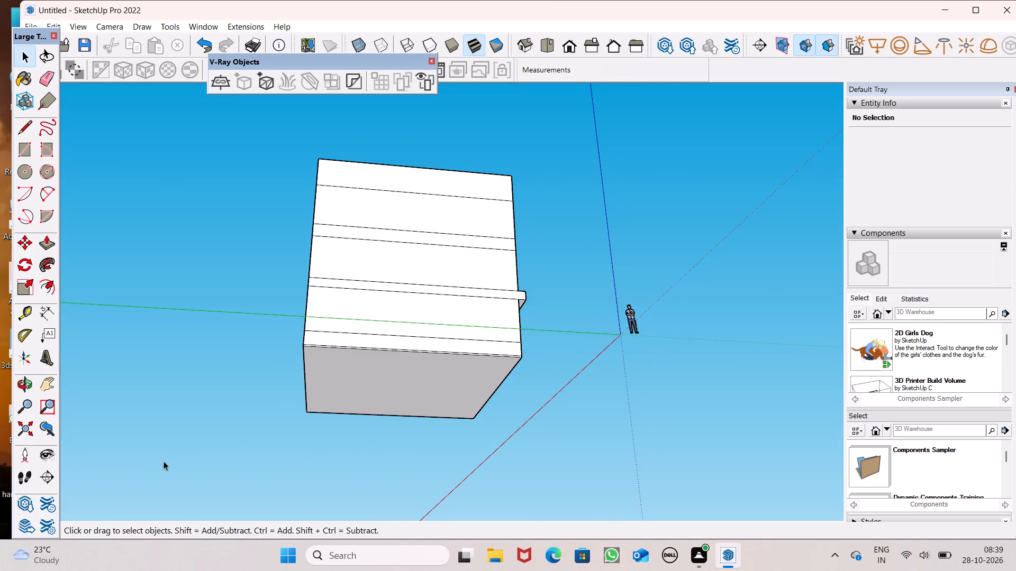
scroll(453, 351, down, 4)
middle_drag(531, 339, 3, 570)
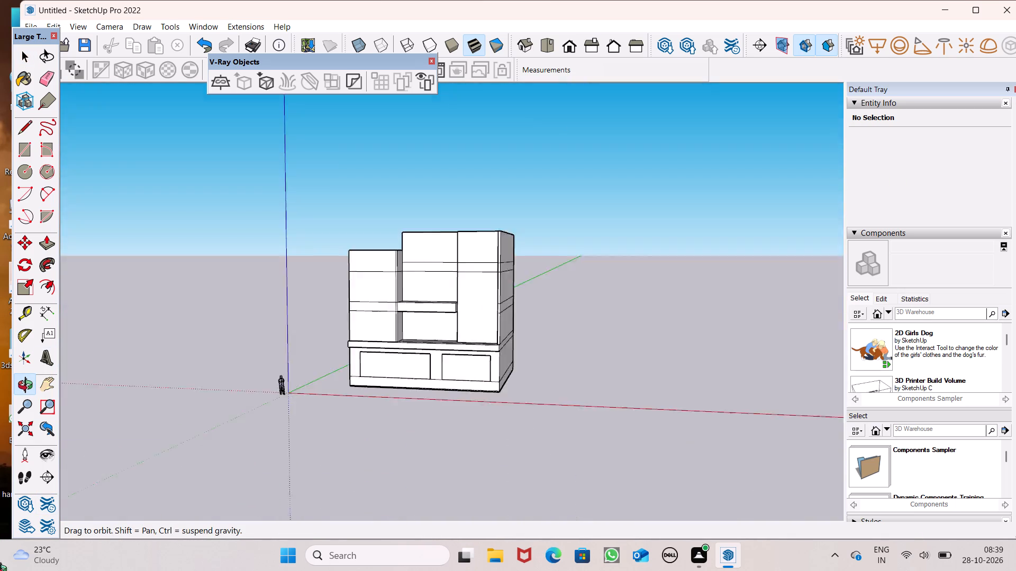
middle_drag(3, 570, 385, 487)
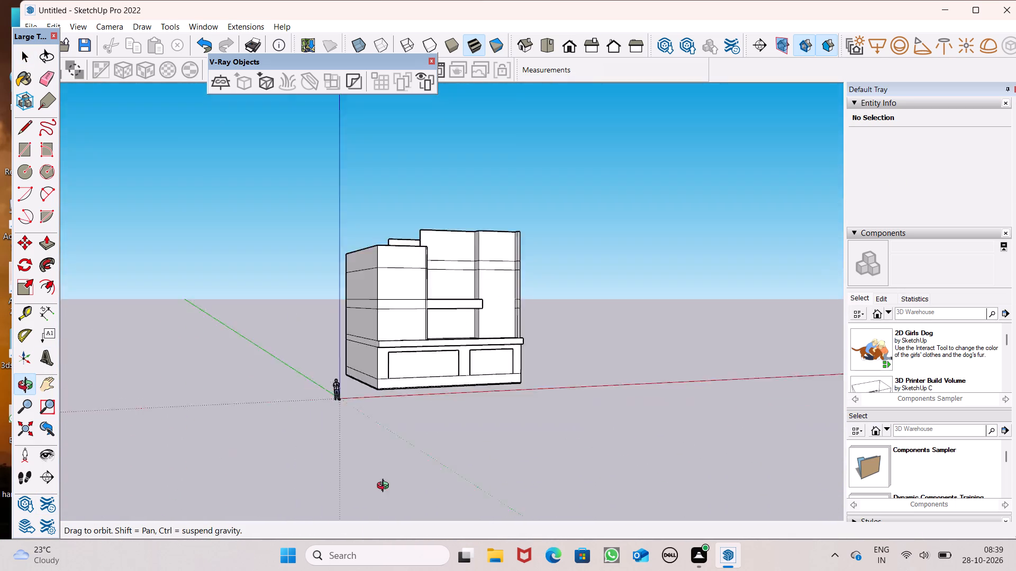
middle_drag(385, 487, 176, 539)
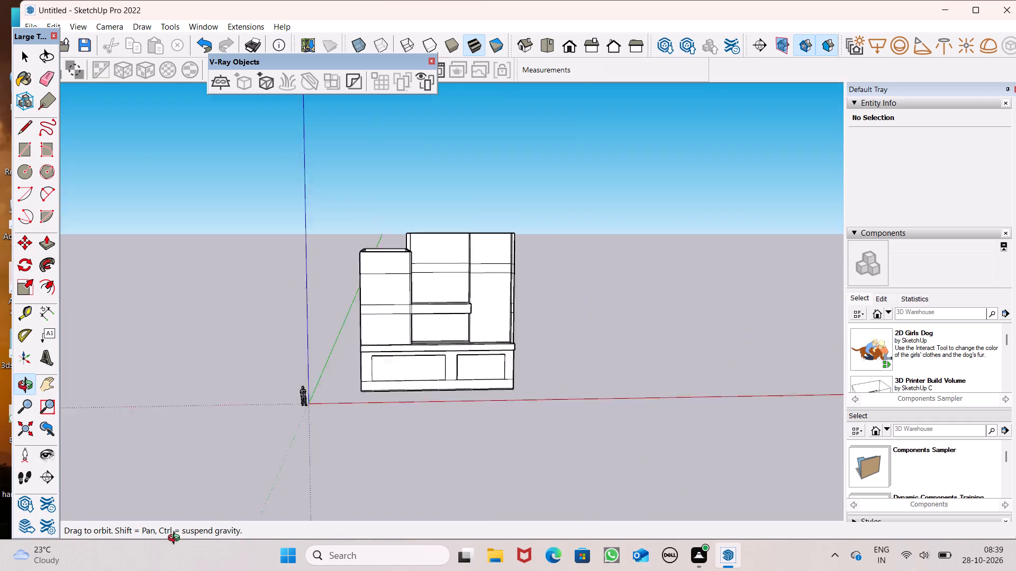
middle_drag(176, 539, 240, 566)
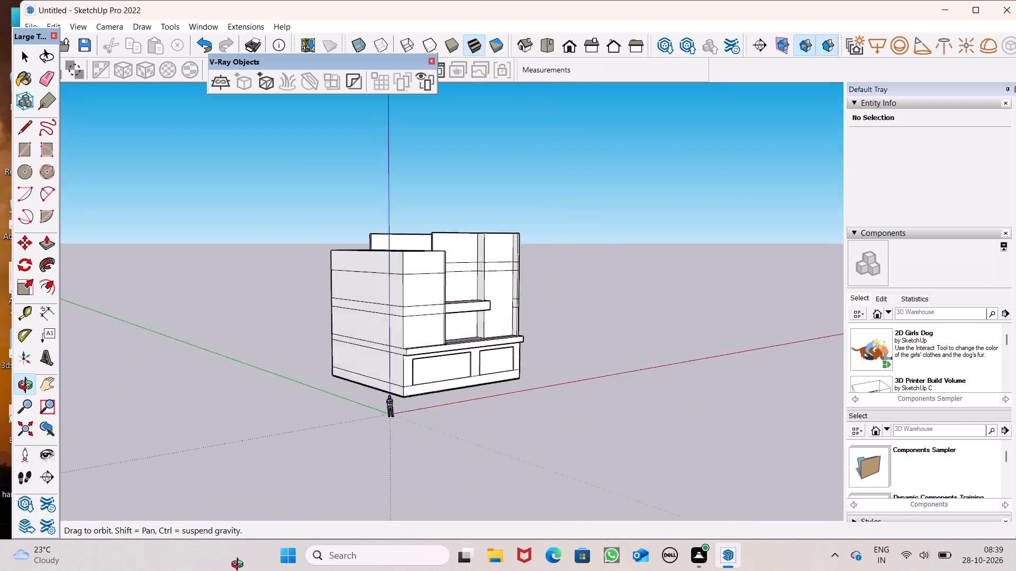
middle_drag(240, 566, 58, 495)
middle_drag(60, 513, 733, 521)
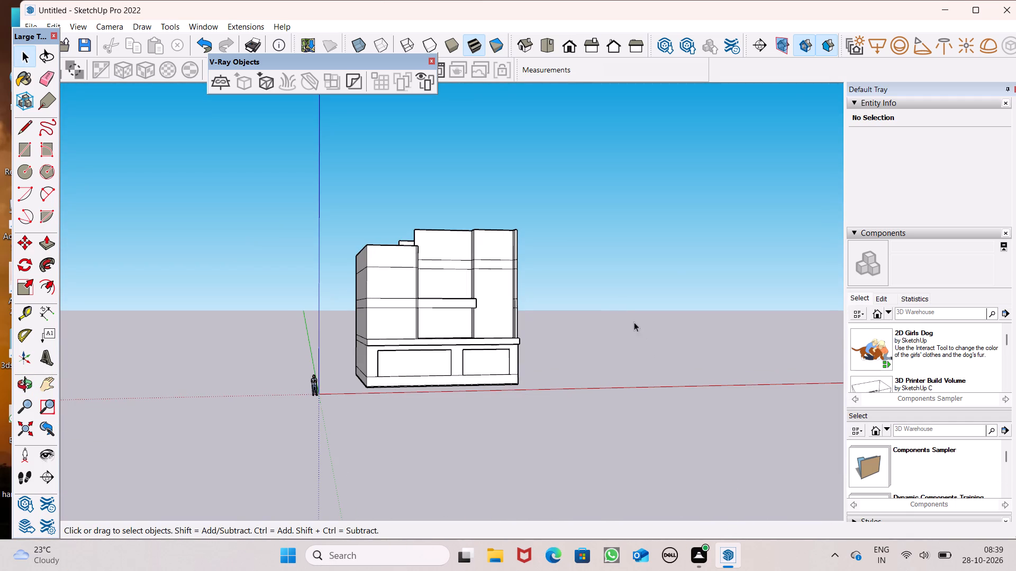
scroll(668, 174, down, 2)
middle_drag(722, 219, 598, 265)
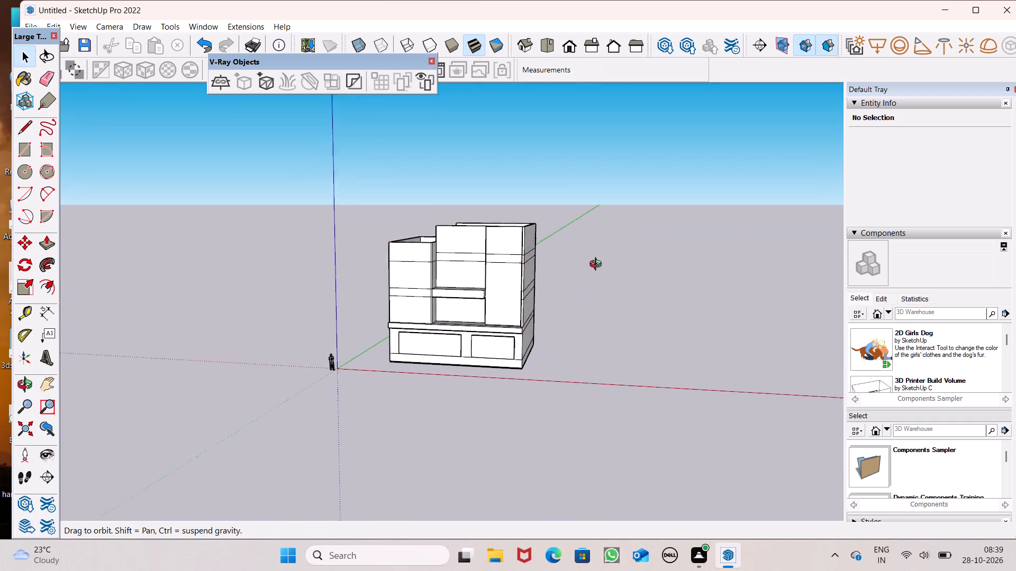
middle_drag(598, 265, 636, 390)
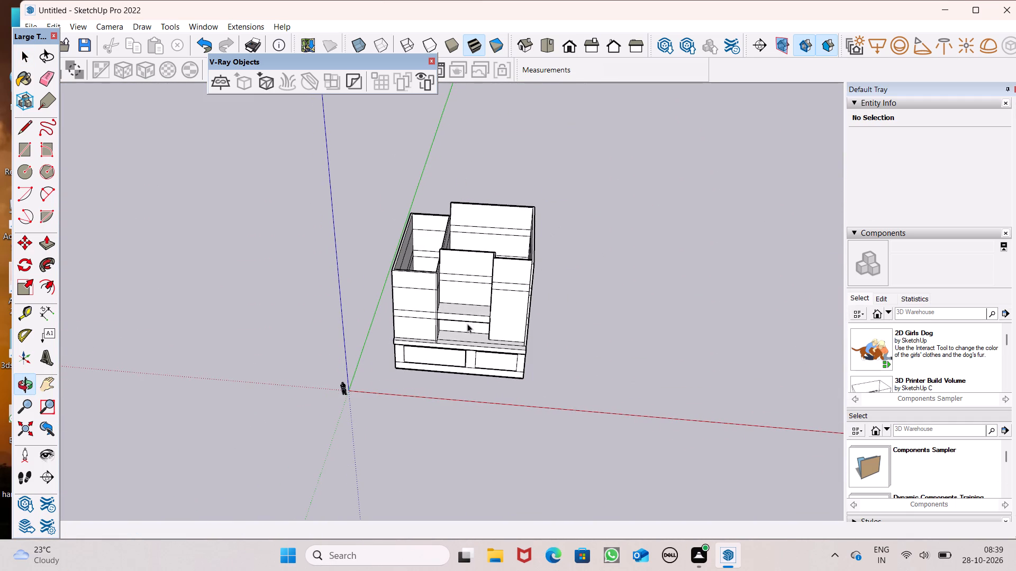
scroll(383, 320, down, 2)
middle_drag(426, 332, 455, 415)
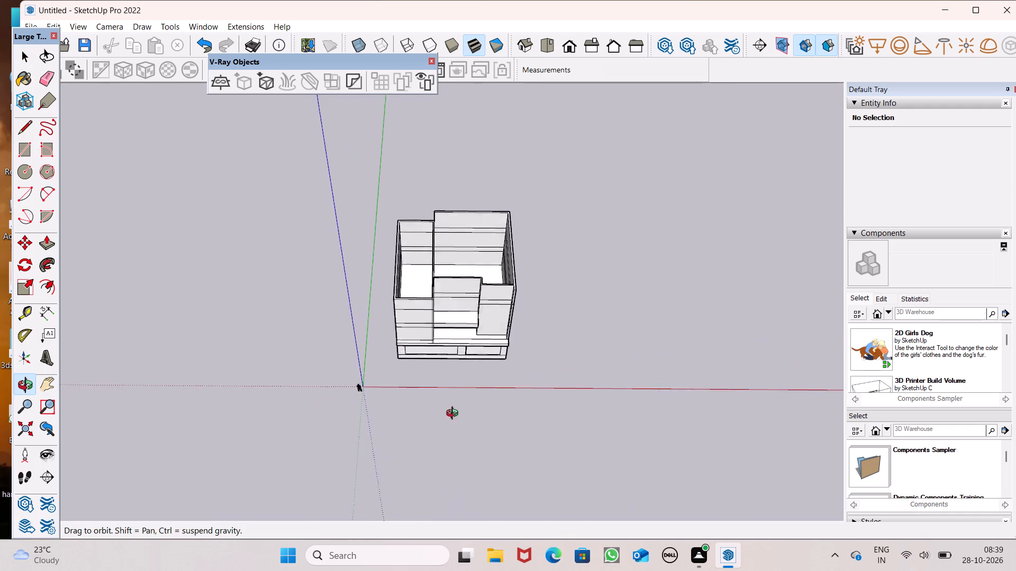
middle_drag(455, 415, 502, 421)
scroll(444, 261, up, 6)
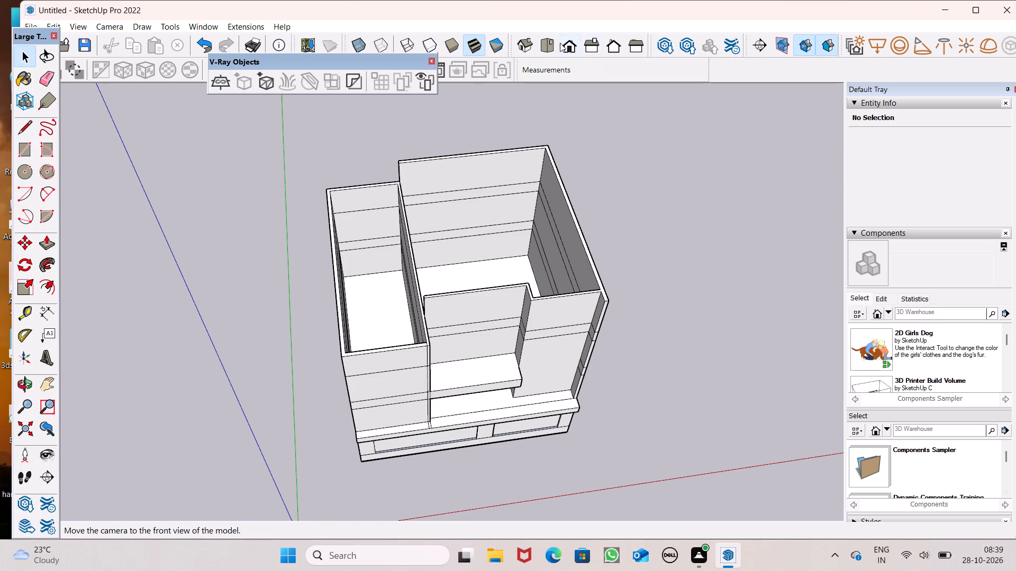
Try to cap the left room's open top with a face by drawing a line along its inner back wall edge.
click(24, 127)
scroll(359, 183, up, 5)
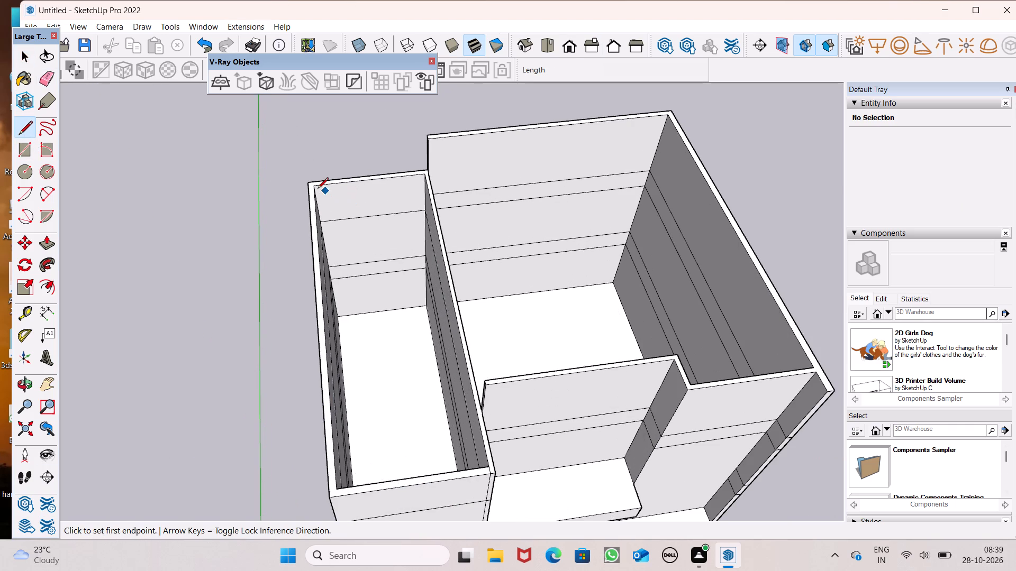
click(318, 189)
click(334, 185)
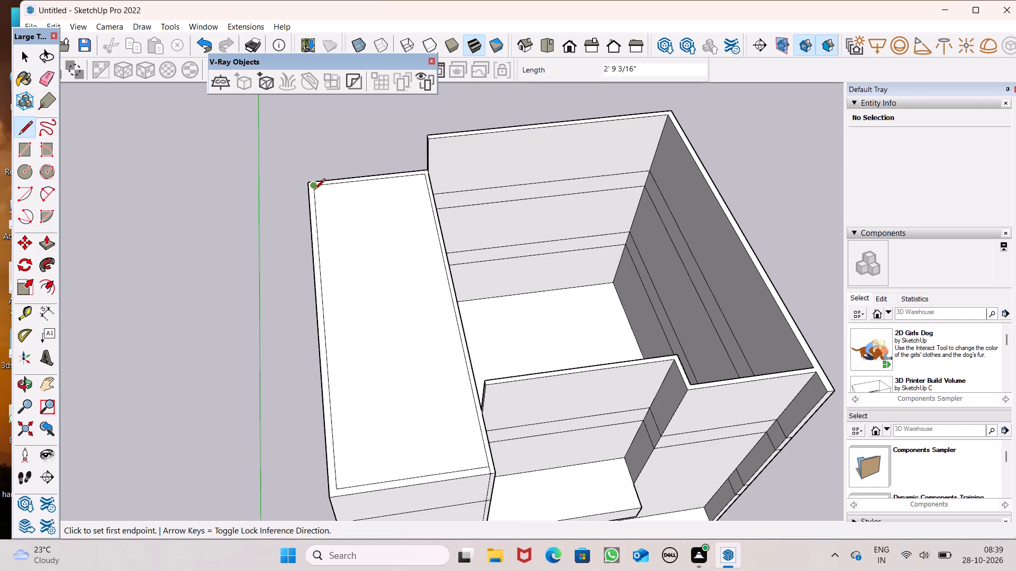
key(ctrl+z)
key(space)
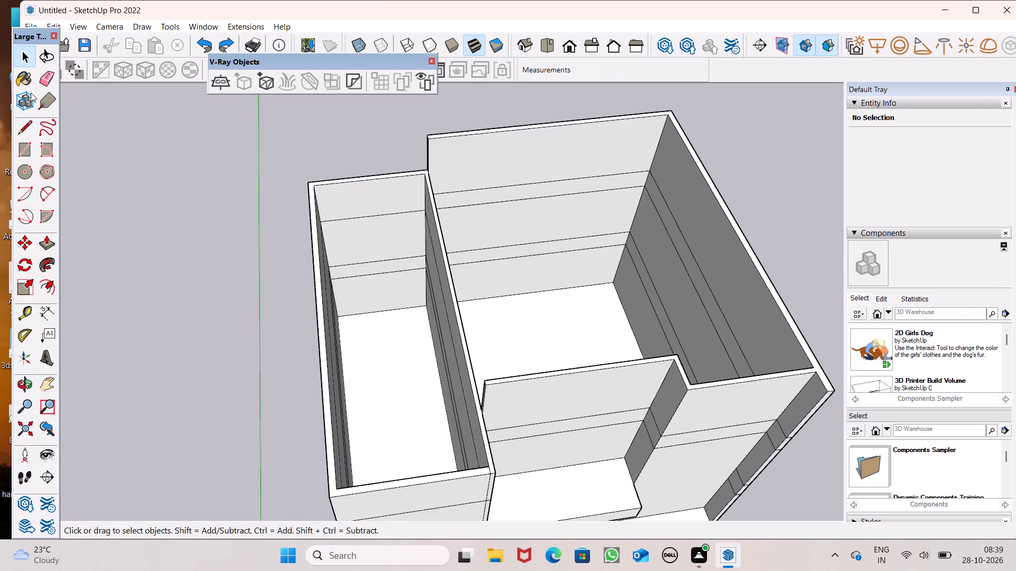
Erase the horizontal storey lines on the inner side of the left room's back wall.
click(50, 76)
middle_drag(268, 177, 344, 156)
scroll(345, 156, up, 1)
drag(375, 232, 380, 272)
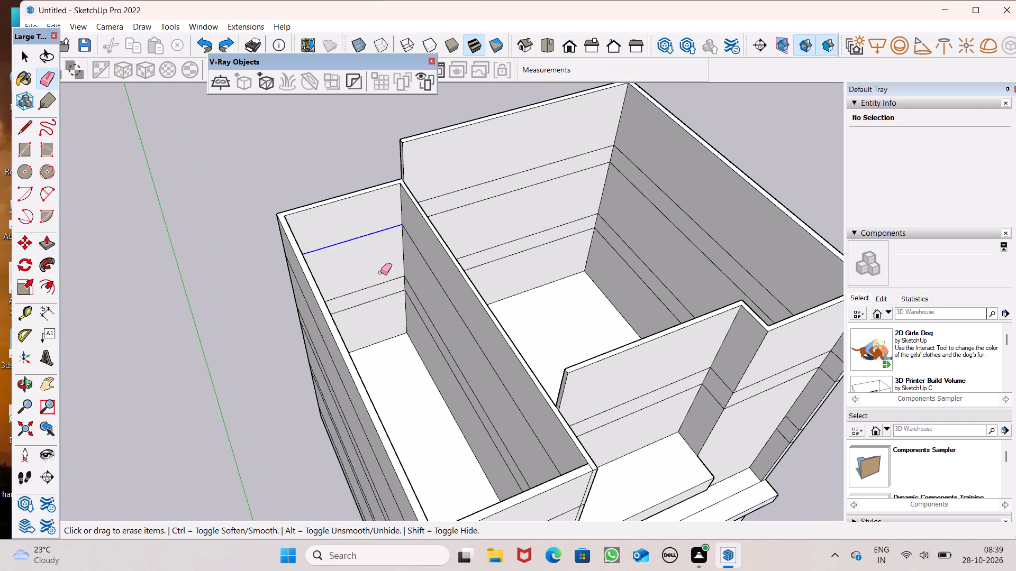
drag(380, 272, 378, 300)
Erase the horizontal storey lines on the inner faces of the left room's front wall and partition wall.
middle_drag(361, 213, 719, 275)
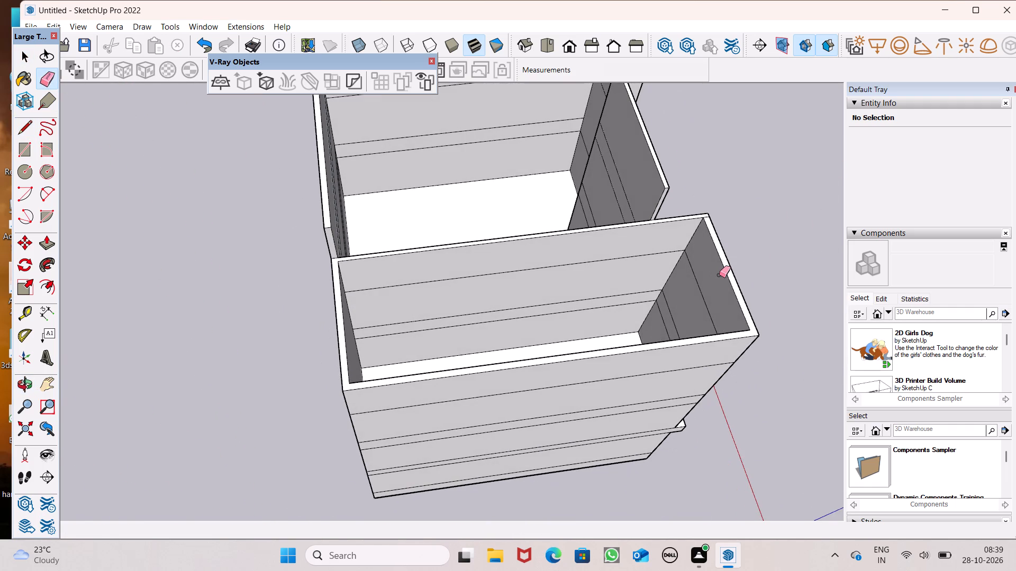
drag(706, 307, 640, 348)
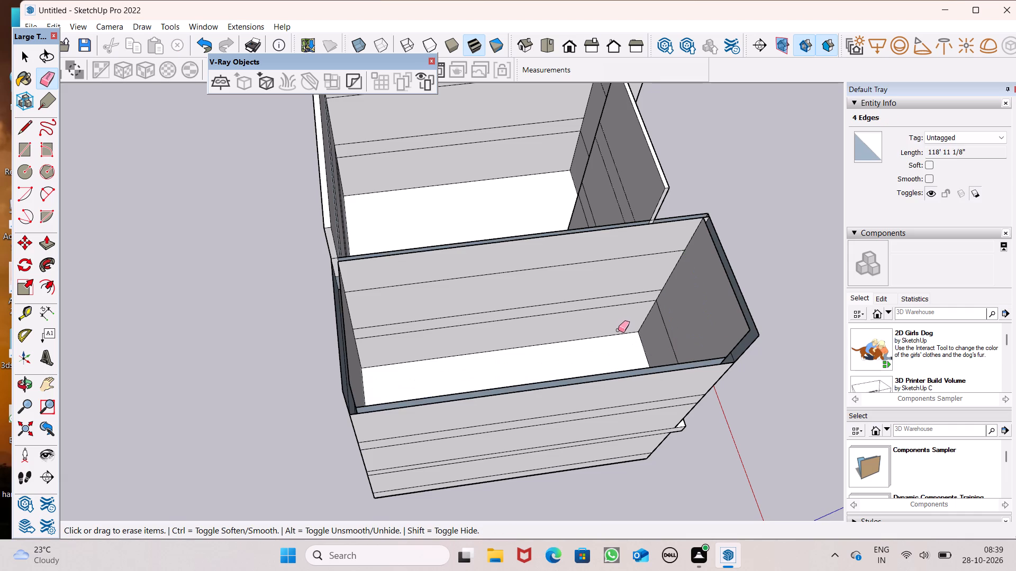
key(ctrl+z)
drag(679, 314, 659, 326)
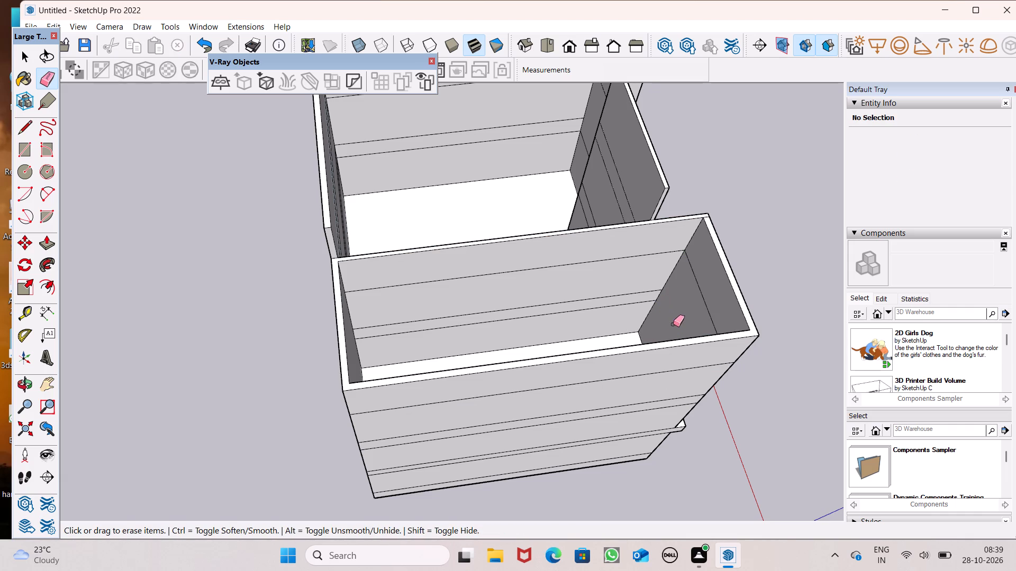
drag(706, 306, 695, 307)
drag(573, 257, 571, 313)
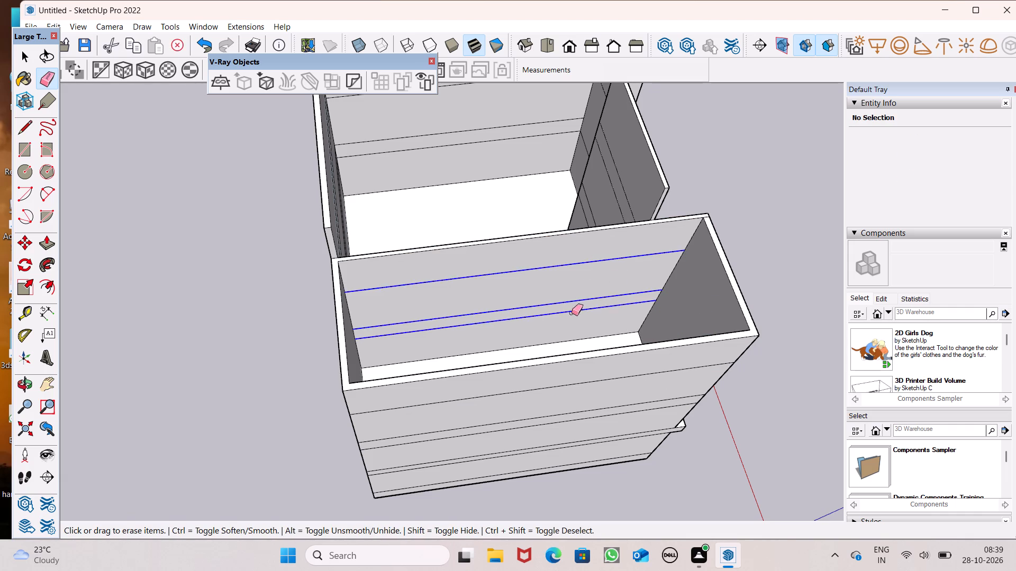
drag(571, 313, 571, 319)
Erase the horizontal storey lines on the inner face of the left room's long outer wall.
middle_drag(599, 317, 0, 268)
scroll(298, 193, up, 4)
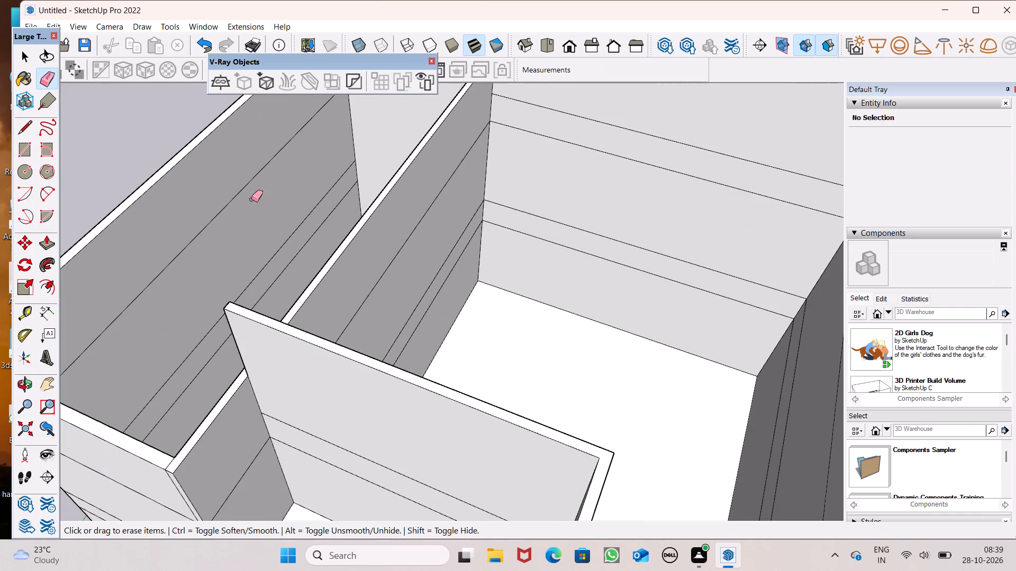
drag(234, 191, 287, 273)
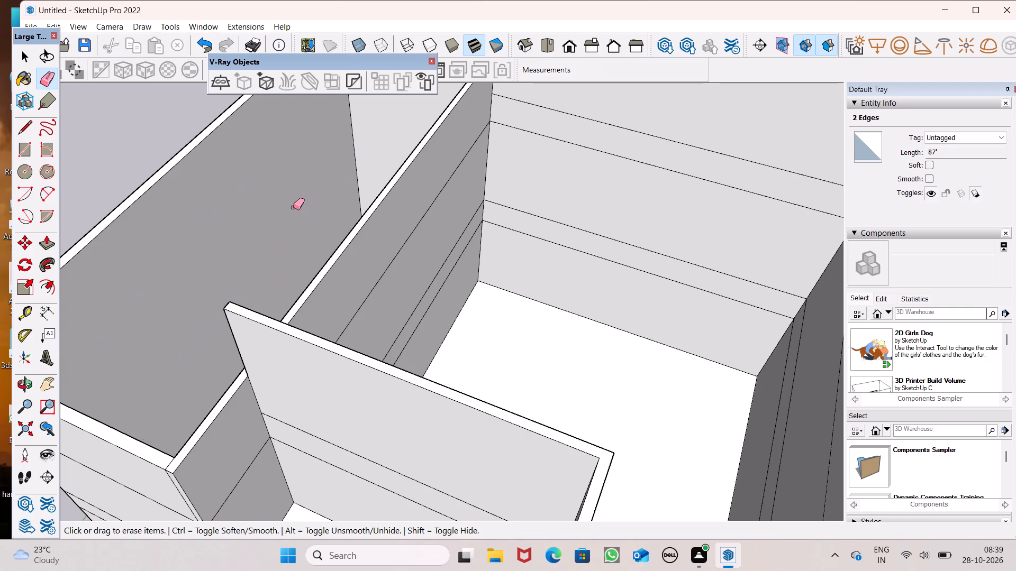
scroll(293, 207, down, 7)
key(space)
scroll(312, 185, down, 6)
Close the left room's open top with a face by drawing a line along its inner outer-wall edge.
middle_drag(303, 233, 478, 176)
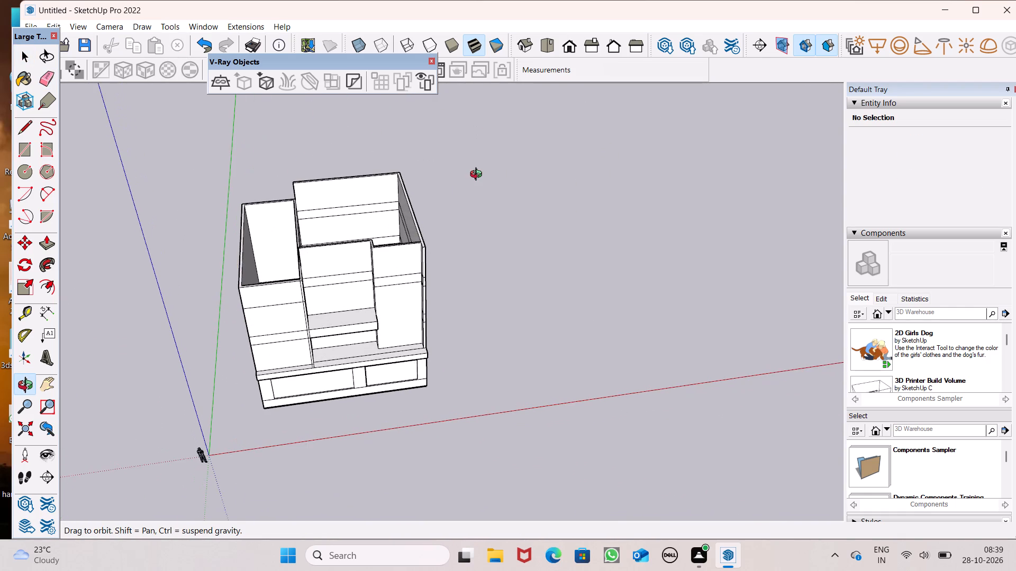
middle_drag(478, 176, 478, 176)
click(25, 128)
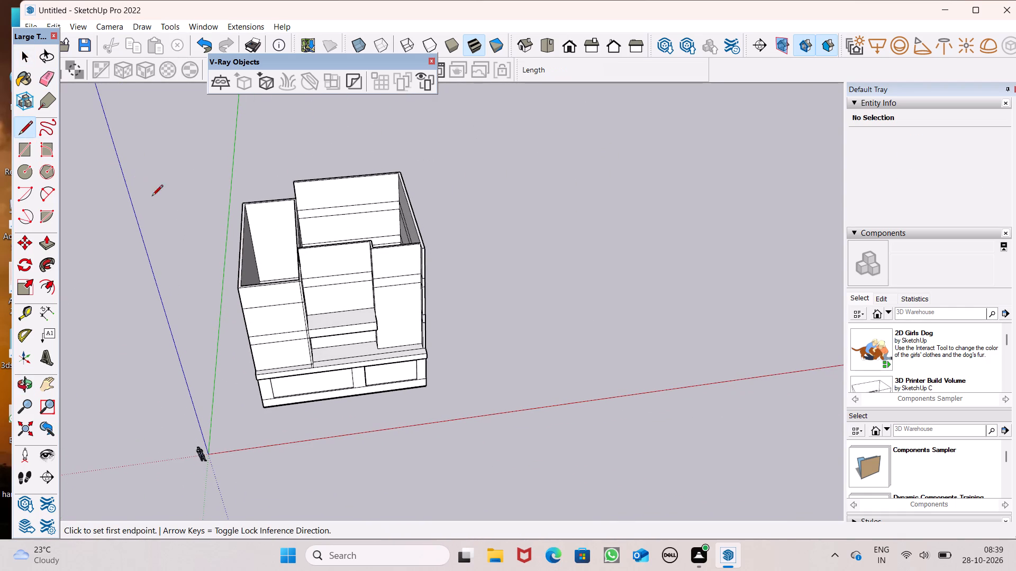
scroll(158, 202, up, 6)
scroll(286, 218, up, 7)
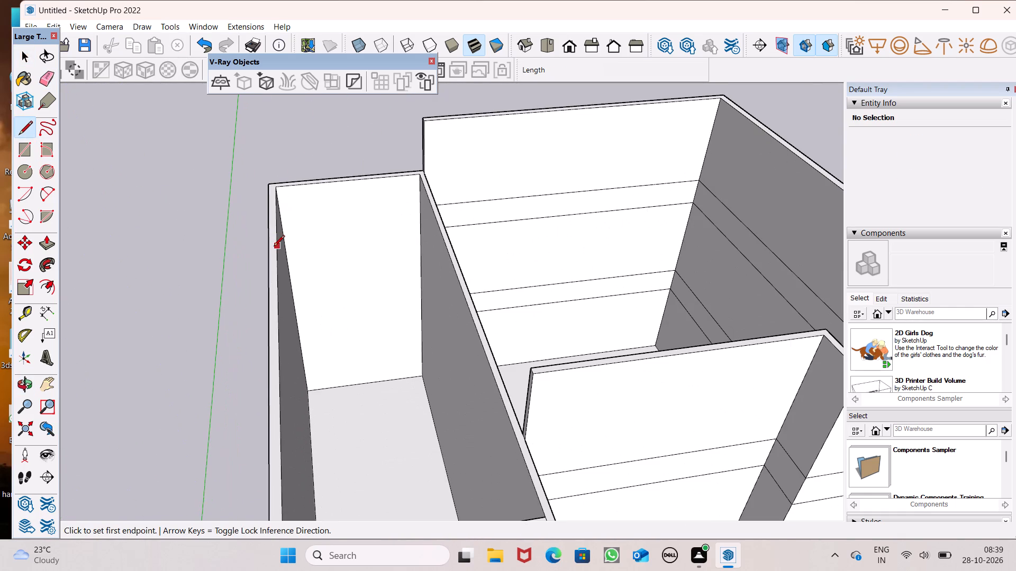
click(274, 247)
click(280, 274)
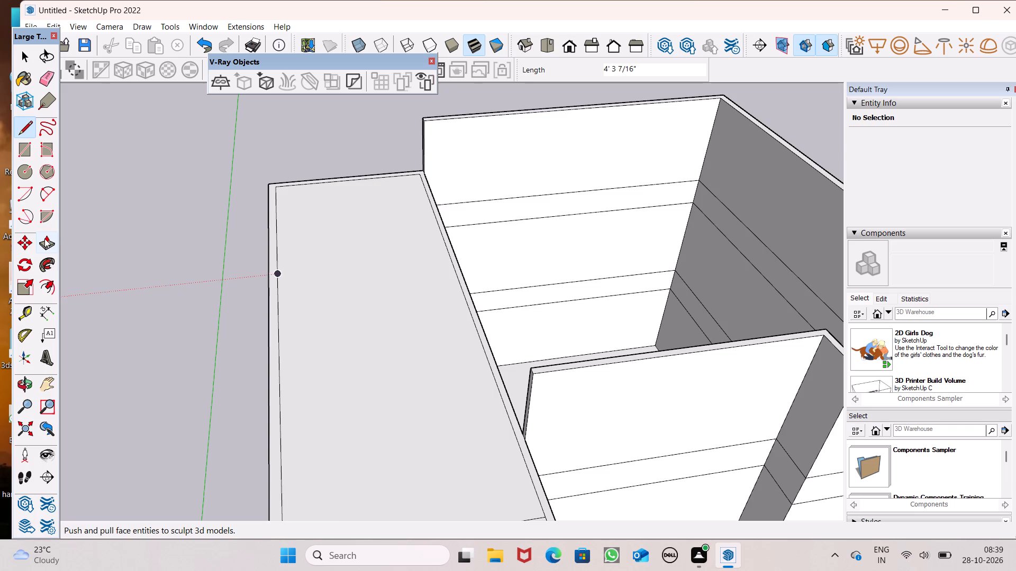
Push/Pull the left room's new top face by 6".
click(44, 238)
scroll(166, 209, down, 6)
drag(301, 327, 301, 338)
text(6")
key(Return)
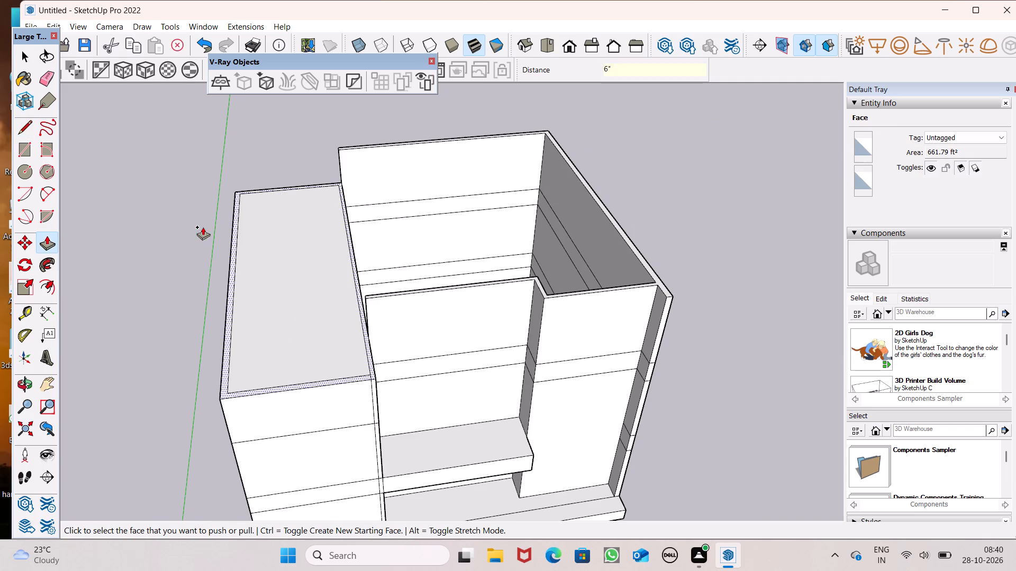
key(space)
scroll(201, 222, down, 3)
middle_drag(288, 287, 243, 89)
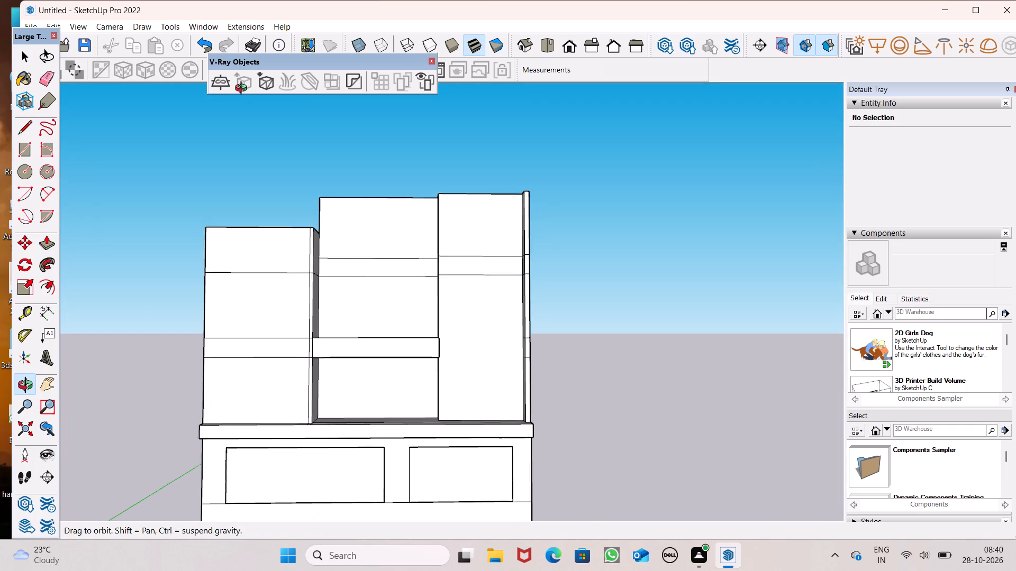
middle_drag(243, 89, 226, 150)
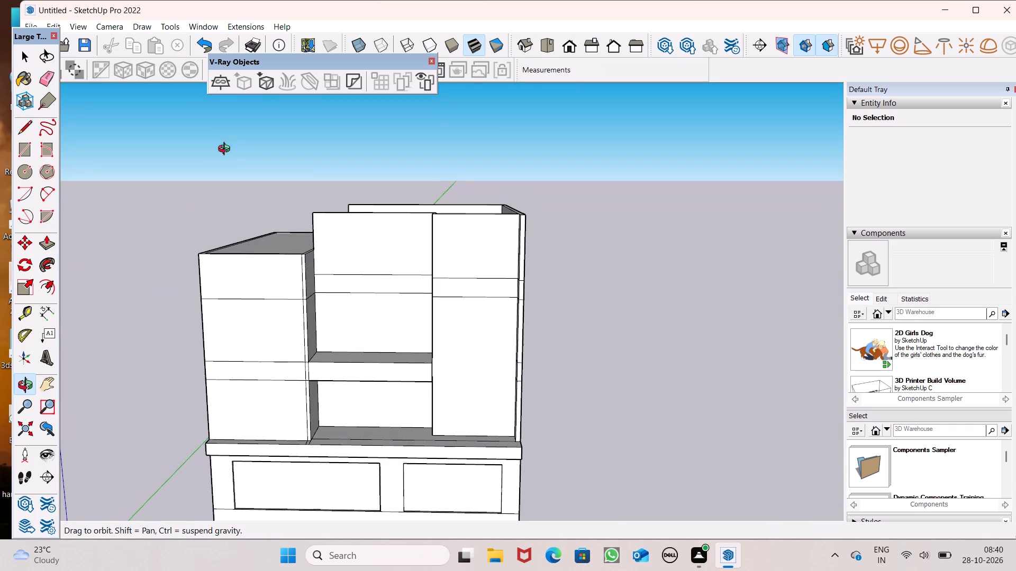
Push/Pull the upper band of the recessed middle wall forward about 3' 7" and another 3', forming a slab above the existing one.
middle_drag(226, 150, 226, 150)
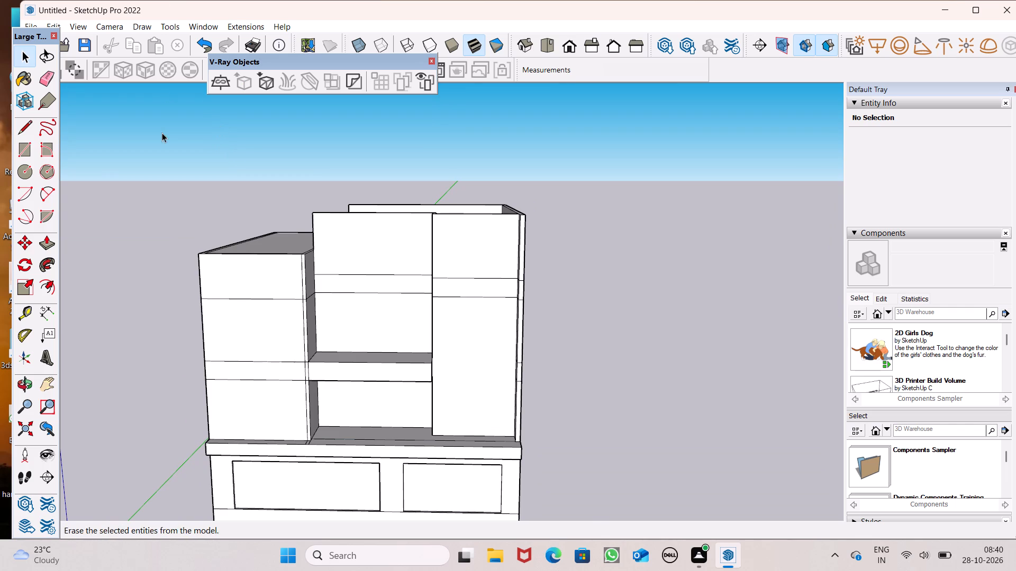
scroll(162, 133, down, 2)
middle_drag(264, 269, 256, 302)
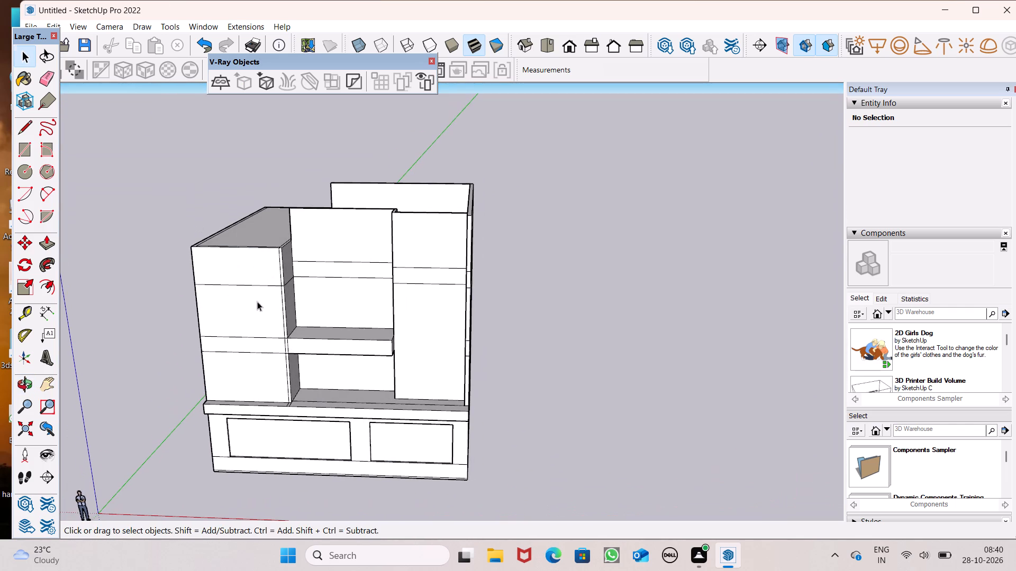
middle_drag(350, 366, 385, 379)
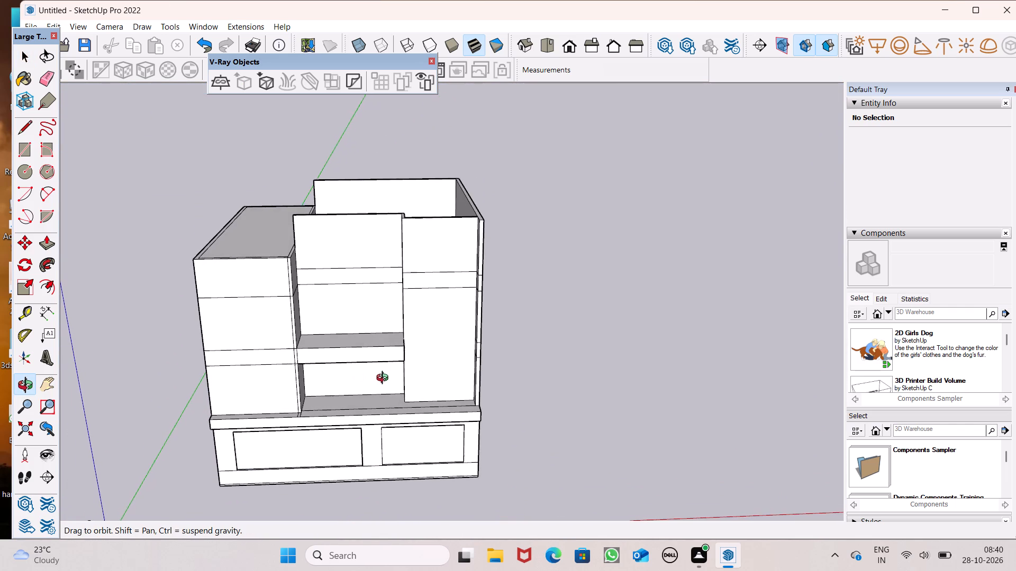
middle_drag(385, 379, 385, 380)
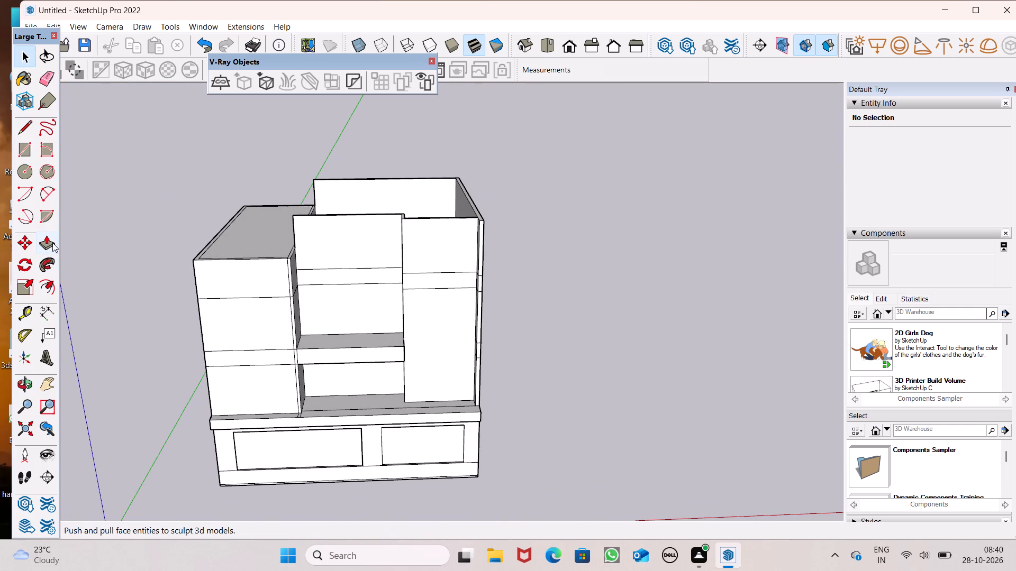
click(52, 243)
drag(312, 275, 286, 298)
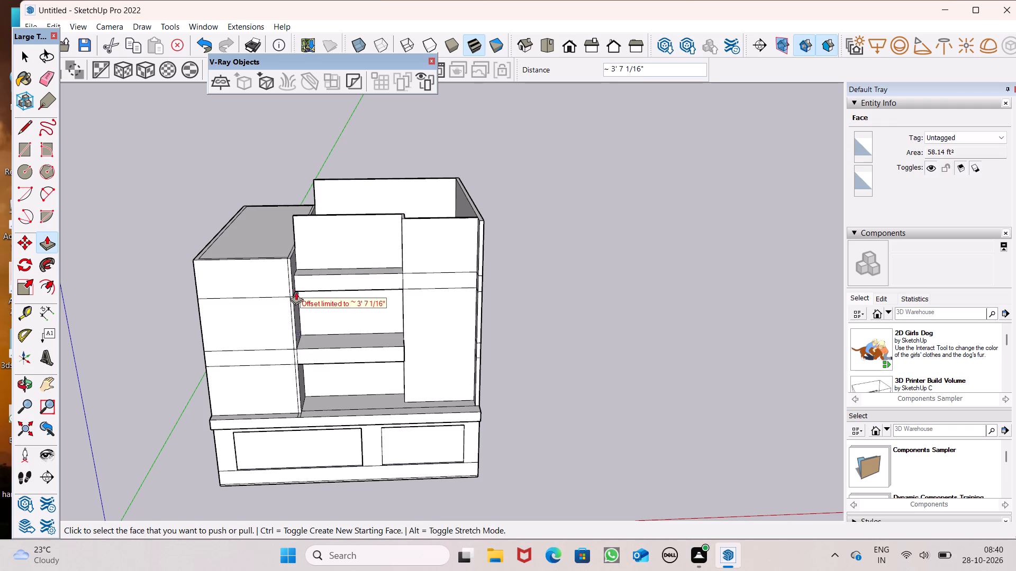
drag(303, 284, 282, 294)
Extend the upper slab's free end across the right wall by about 4' 7 5/8" and another 8 9/16".
middle_drag(396, 318, 378, 330)
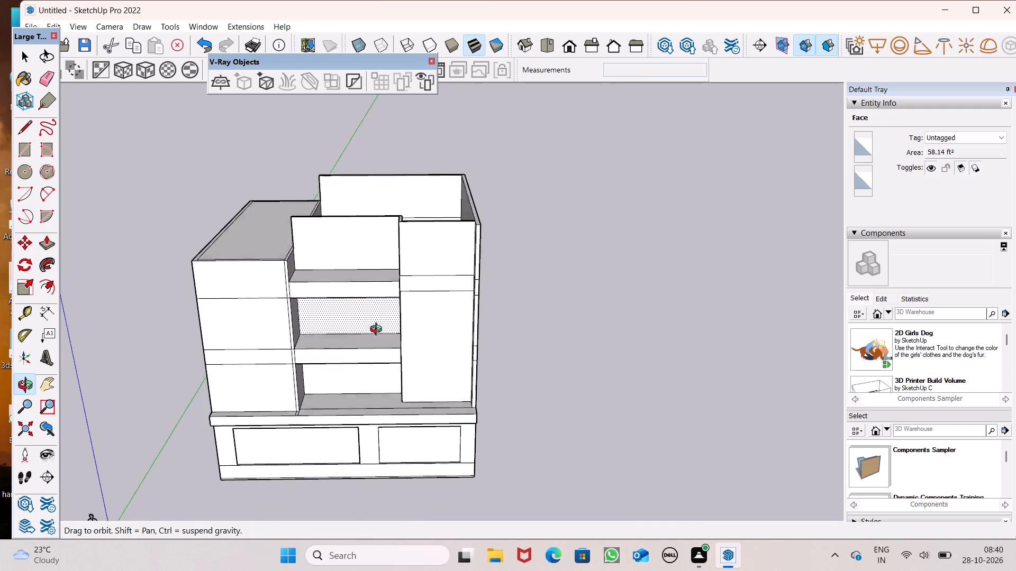
middle_drag(378, 330, 317, 323)
scroll(364, 313, up, 4)
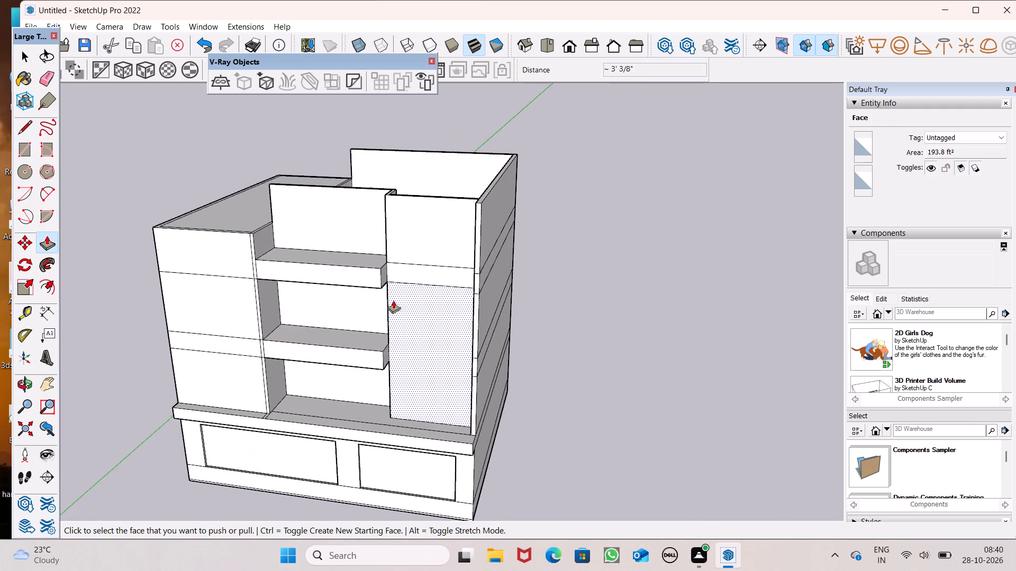
scroll(393, 300, up, 2)
drag(377, 263, 414, 270)
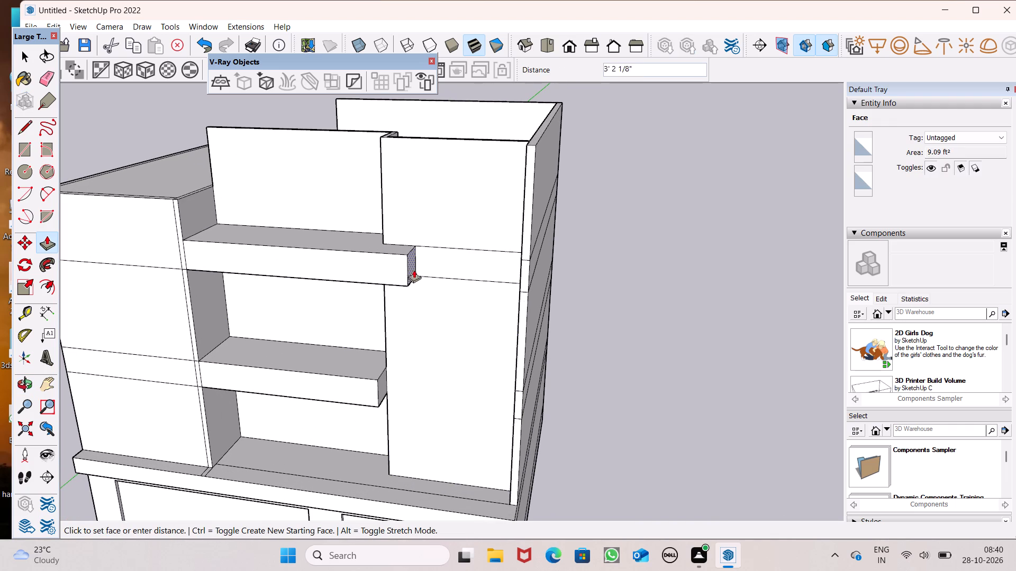
drag(414, 270, 425, 268)
middle_drag(424, 292, 465, 199)
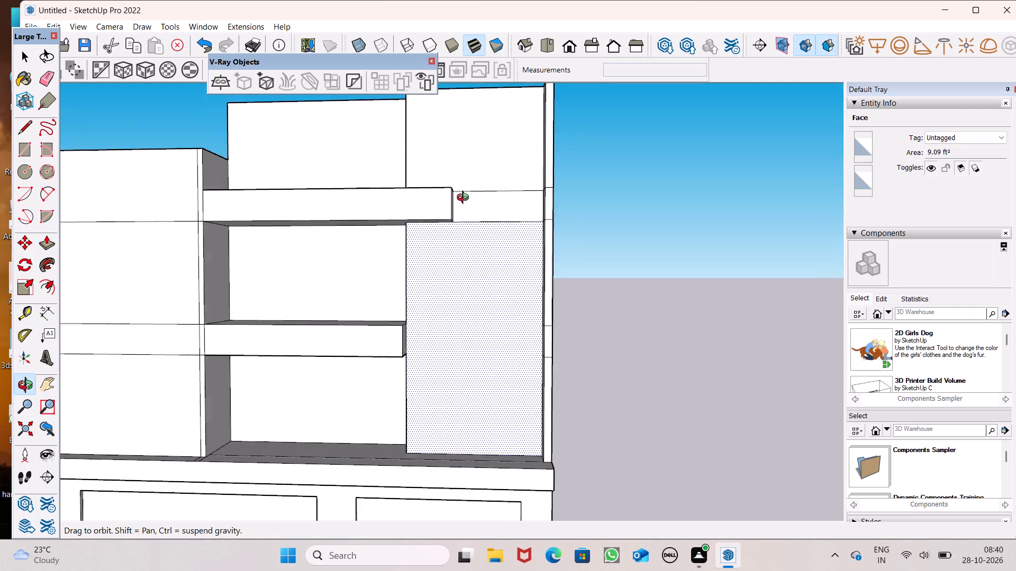
middle_drag(465, 199, 465, 197)
middle_drag(476, 244, 403, 303)
scroll(403, 303, up, 4)
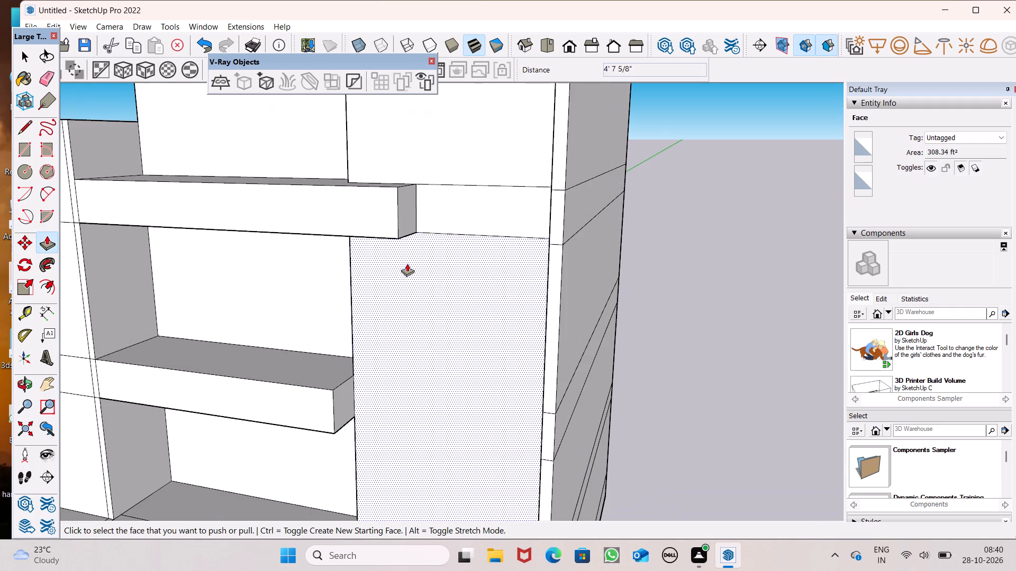
drag(410, 208, 421, 206)
scroll(400, 147, down, 6)
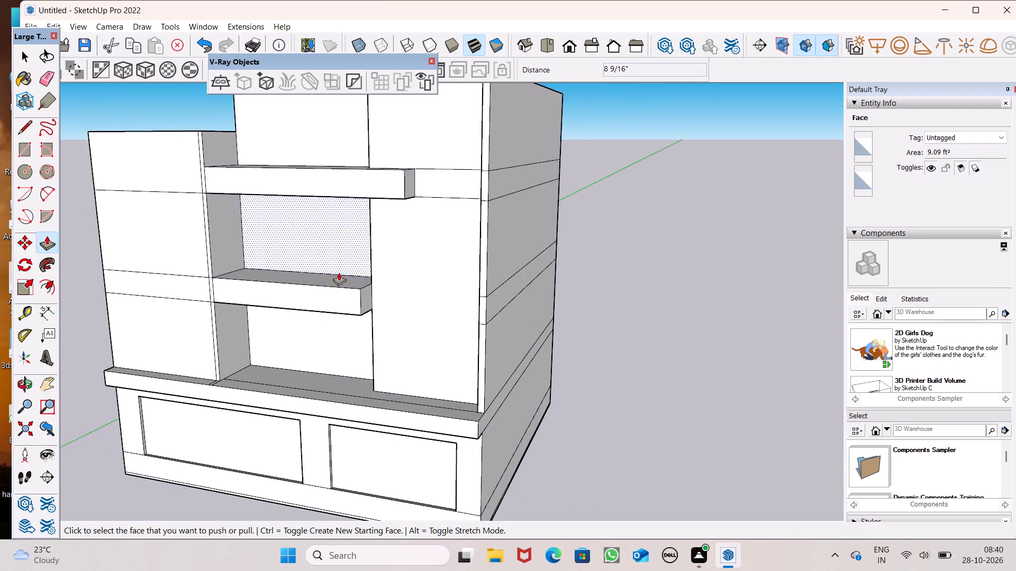
Extend the lower slab's free end sideways across the face of the right wall.
middle_drag(332, 308, 346, 281)
scroll(383, 307, up, 3)
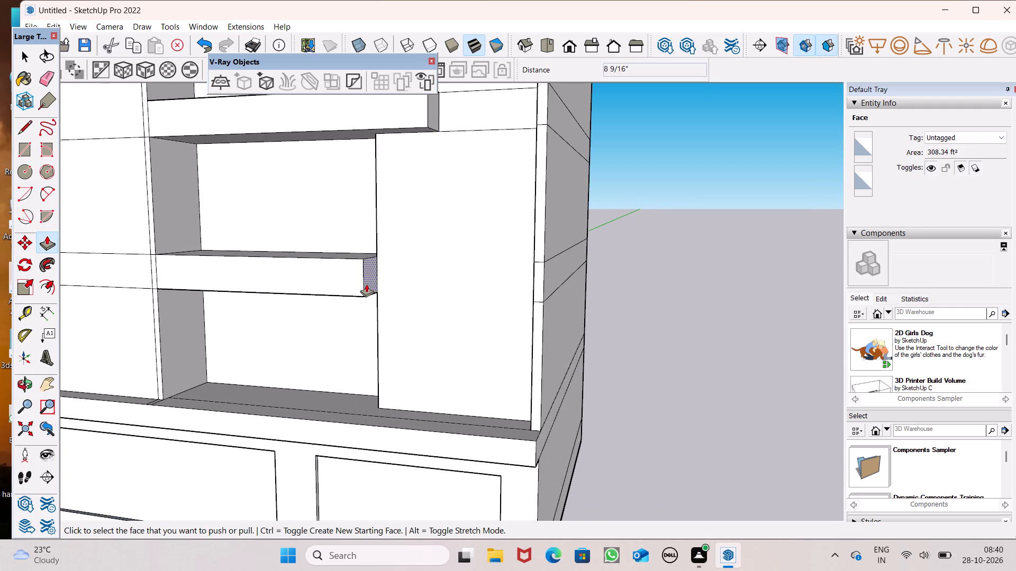
drag(366, 284, 444, 279)
scroll(434, 268, down, 6)
Push/Pull the upper slab's free end outward 1' 1 13/16" to line up with the lower slab's end.
middle_drag(470, 272, 492, 250)
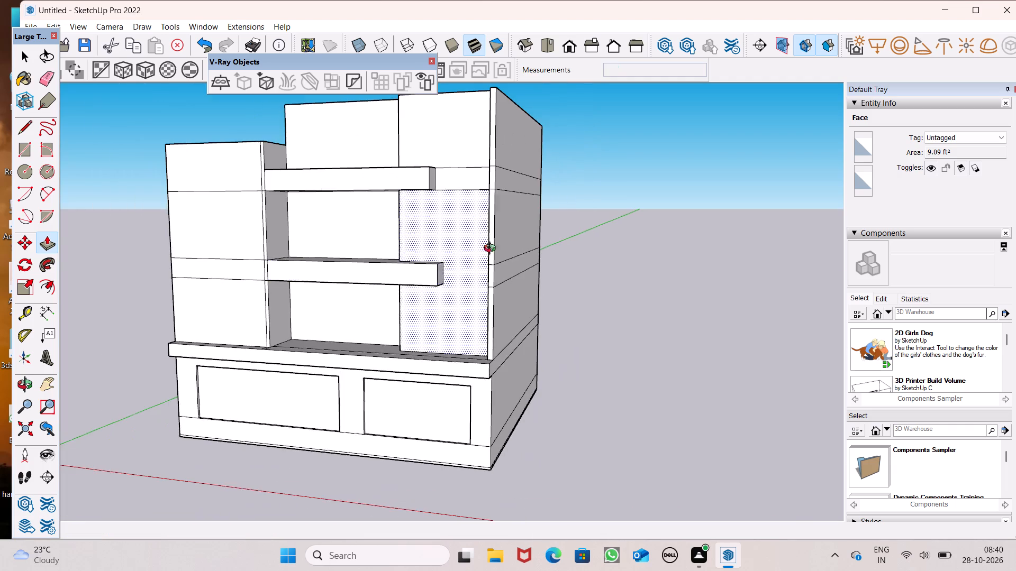
middle_drag(492, 250, 518, 358)
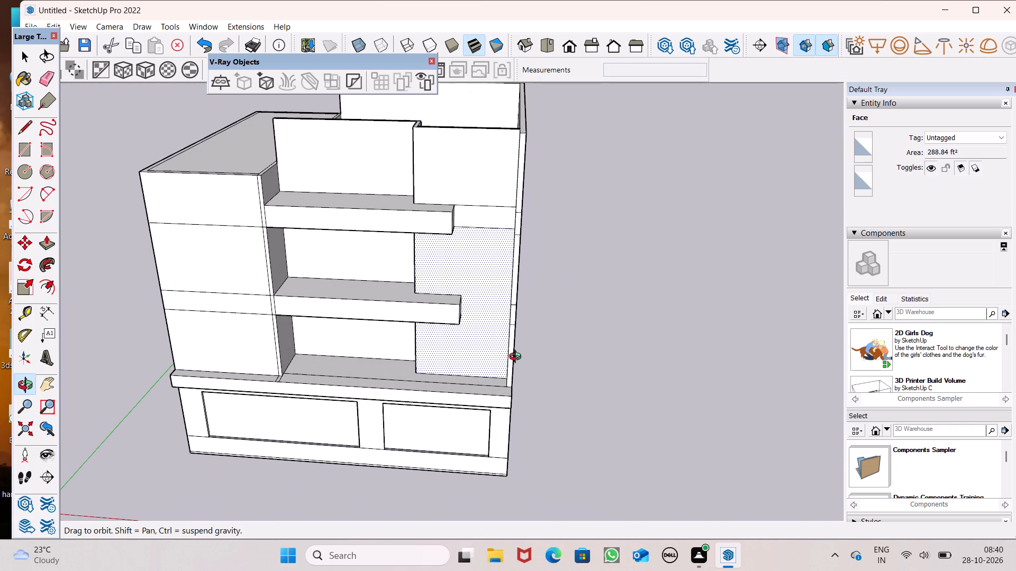
middle_drag(518, 358, 517, 358)
middle_click(506, 365)
drag(452, 222, 471, 244)
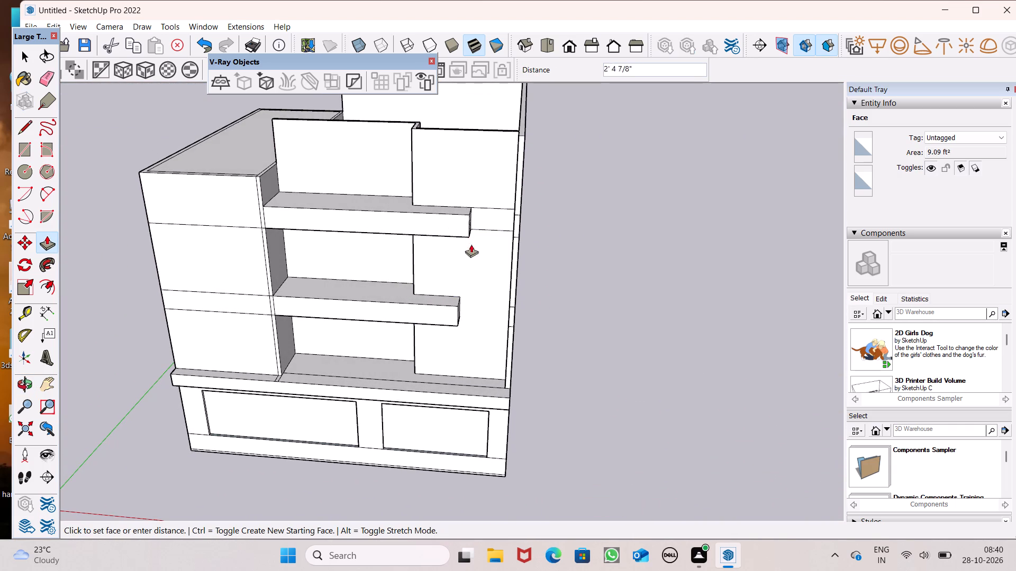
drag(471, 244, 454, 328)
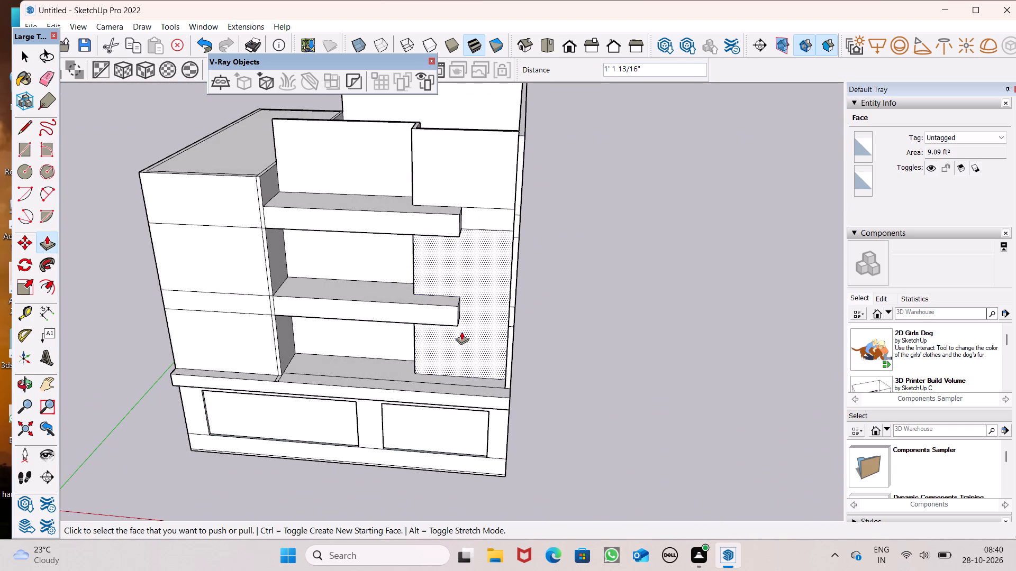
Extend the upper slab's free end a further 2' 8 1/2" and push it back 11".
middle_drag(461, 337, 475, 233)
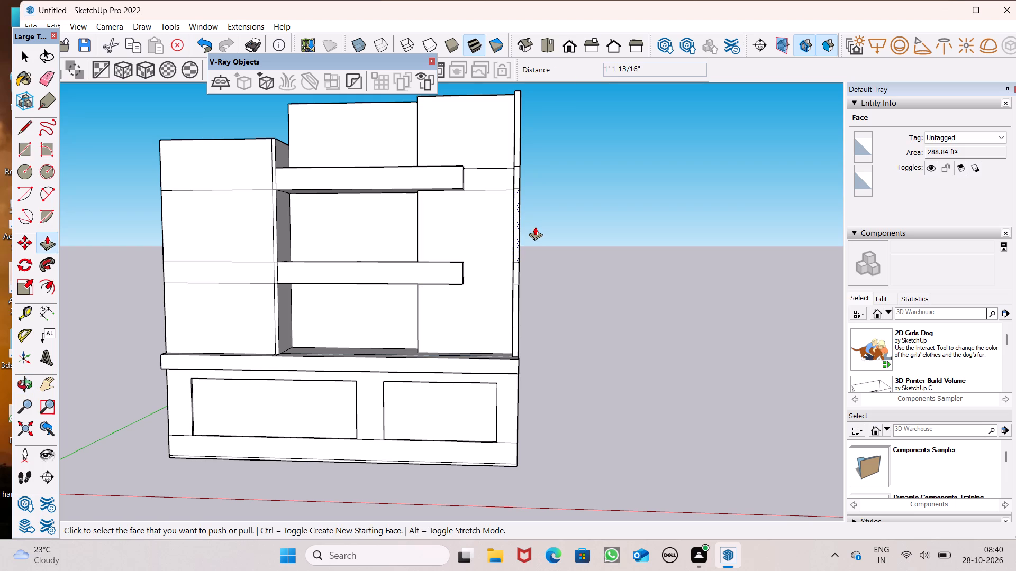
middle_drag(583, 292, 480, 335)
scroll(425, 197, up, 3)
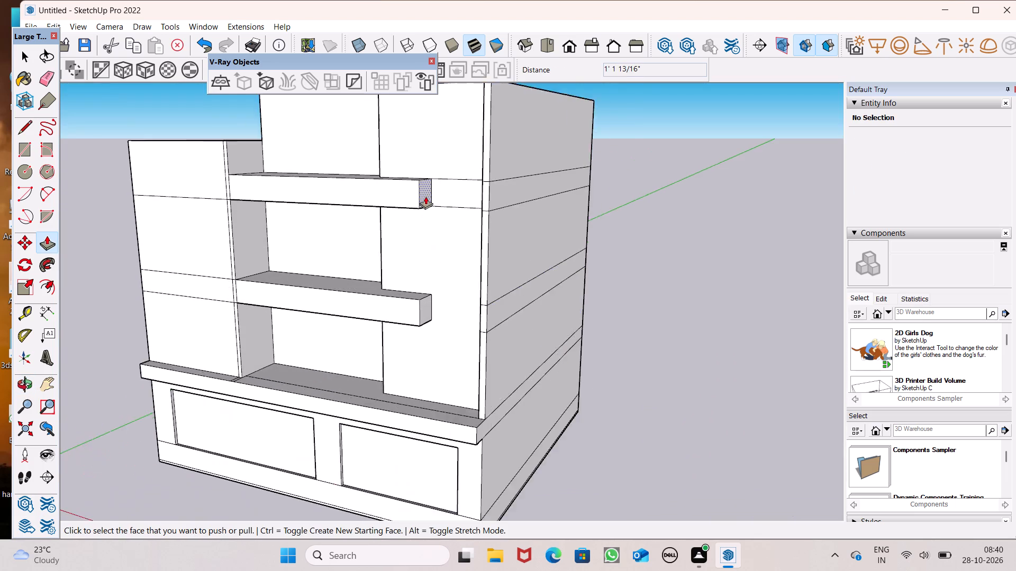
scroll(425, 196, up, 3)
drag(425, 198, 460, 208)
middle_drag(455, 264, 513, 247)
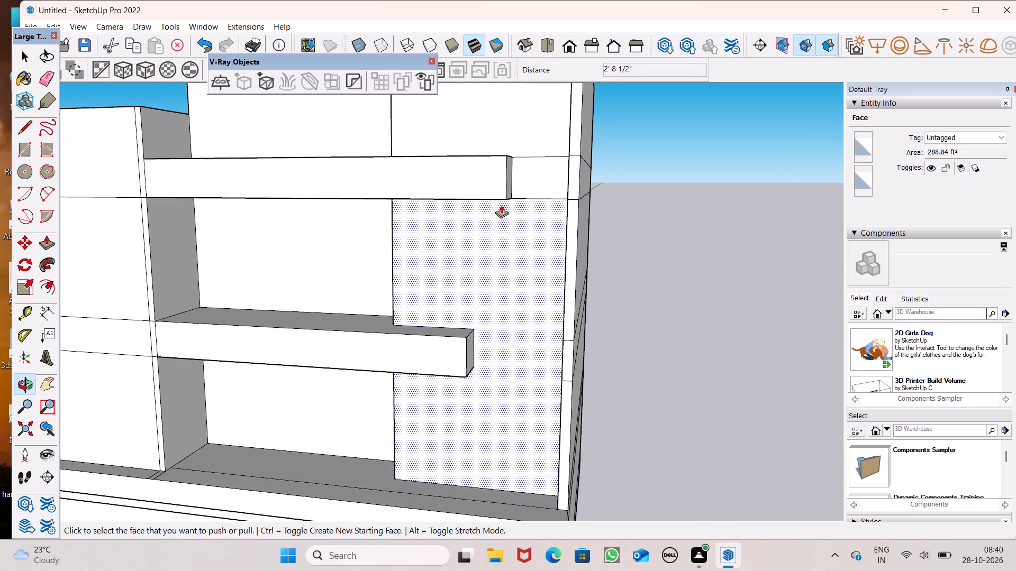
scroll(500, 199, down, 3)
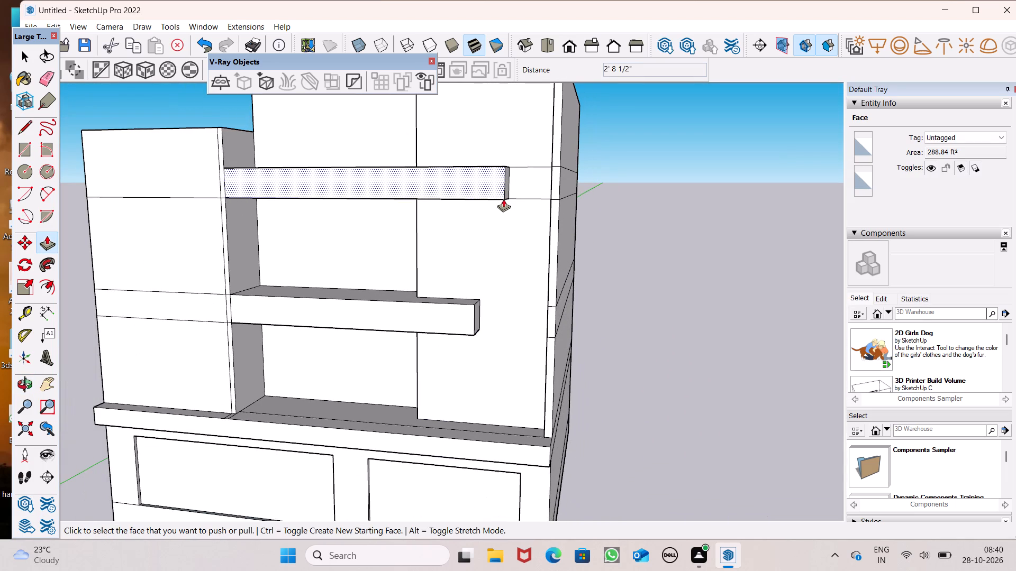
drag(509, 187, 509, 187)
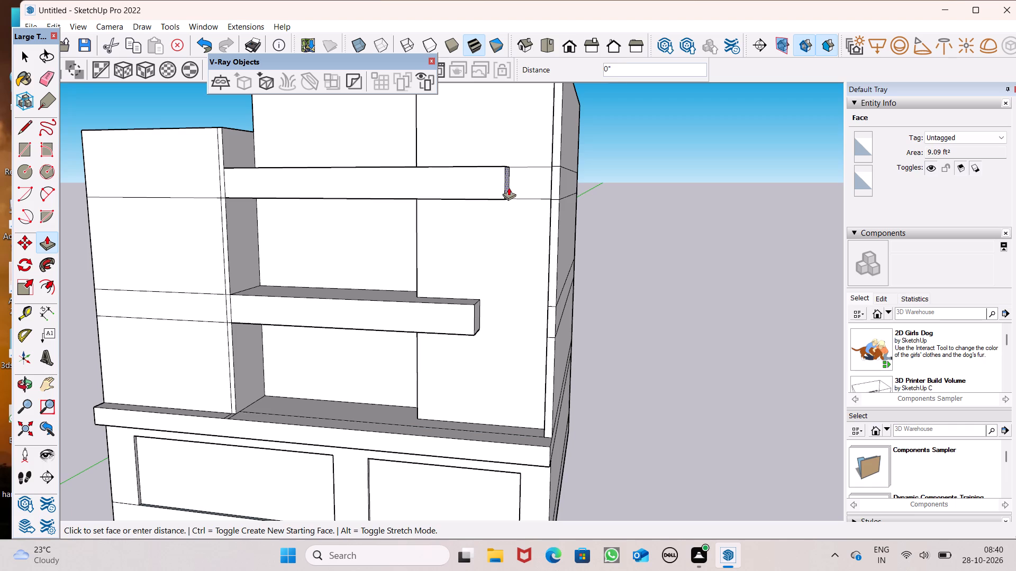
drag(509, 187, 500, 192)
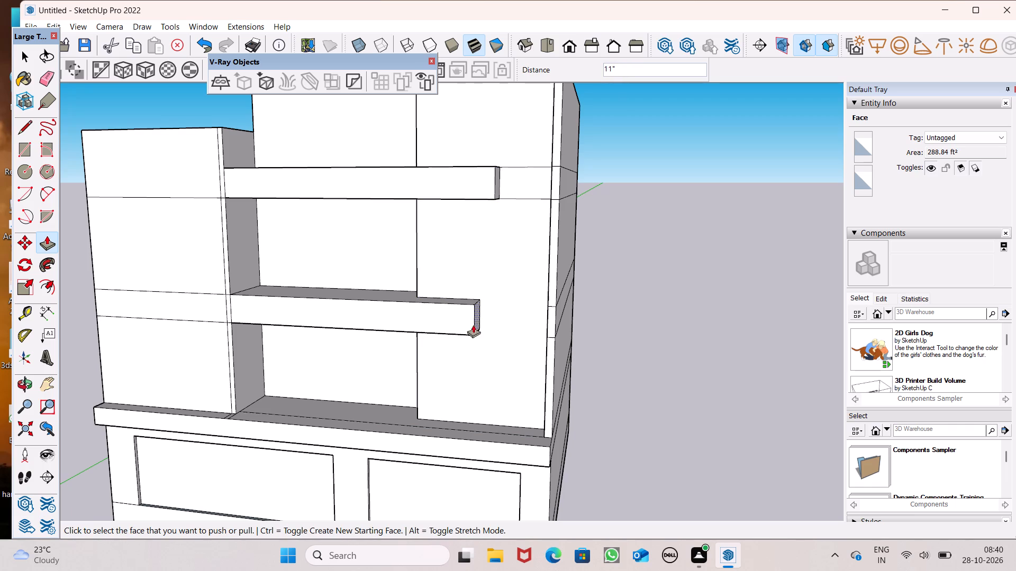
Extend the lower slab's free end 1' 9 1/2" to line up with the upper slab's end.
drag(477, 323, 478, 323)
drag(478, 323, 495, 198)
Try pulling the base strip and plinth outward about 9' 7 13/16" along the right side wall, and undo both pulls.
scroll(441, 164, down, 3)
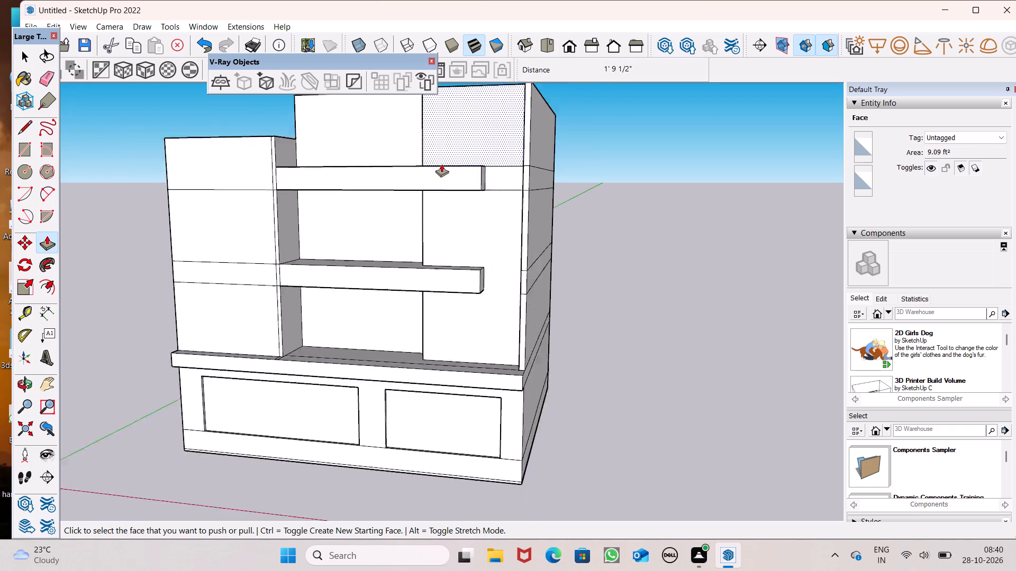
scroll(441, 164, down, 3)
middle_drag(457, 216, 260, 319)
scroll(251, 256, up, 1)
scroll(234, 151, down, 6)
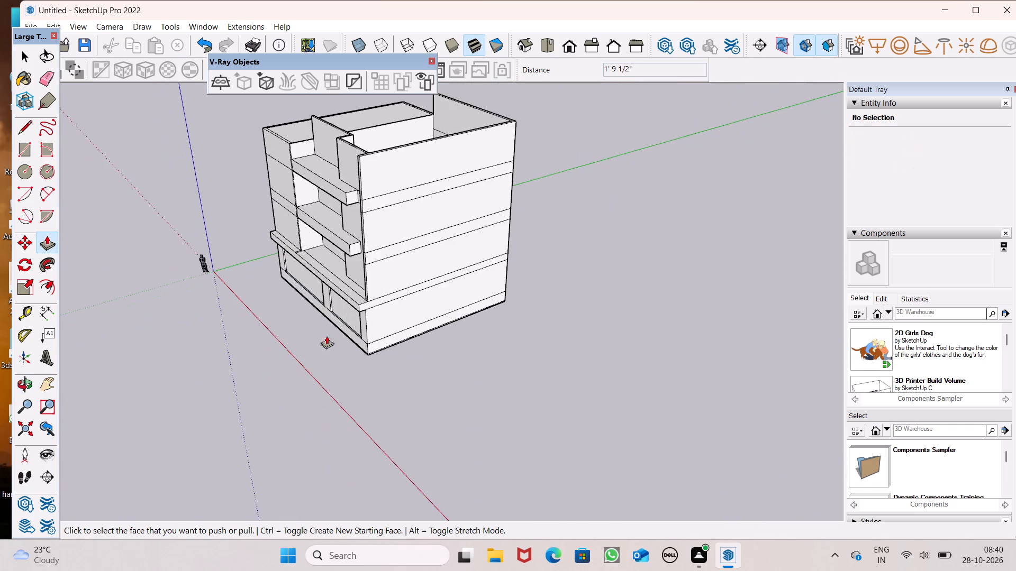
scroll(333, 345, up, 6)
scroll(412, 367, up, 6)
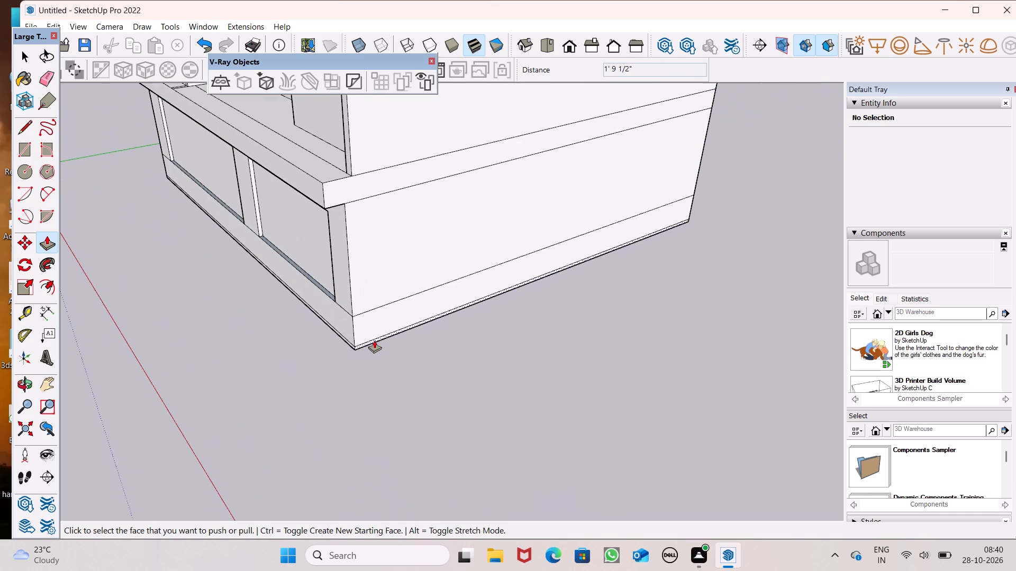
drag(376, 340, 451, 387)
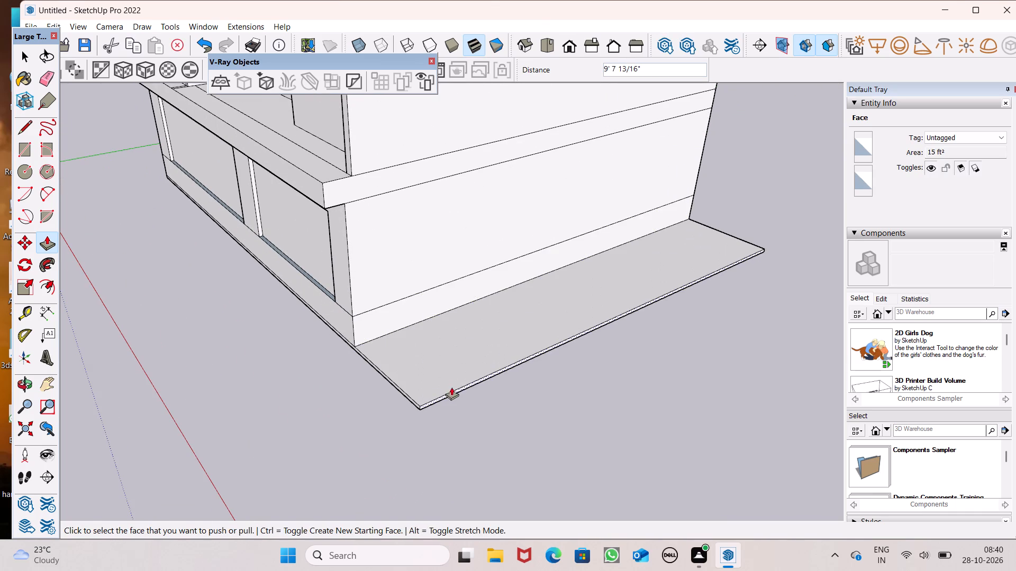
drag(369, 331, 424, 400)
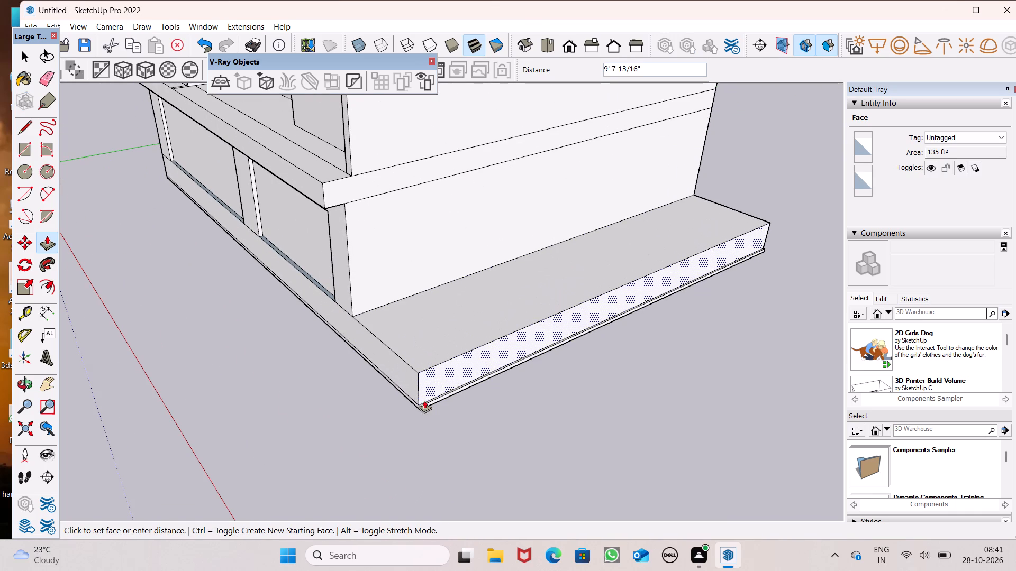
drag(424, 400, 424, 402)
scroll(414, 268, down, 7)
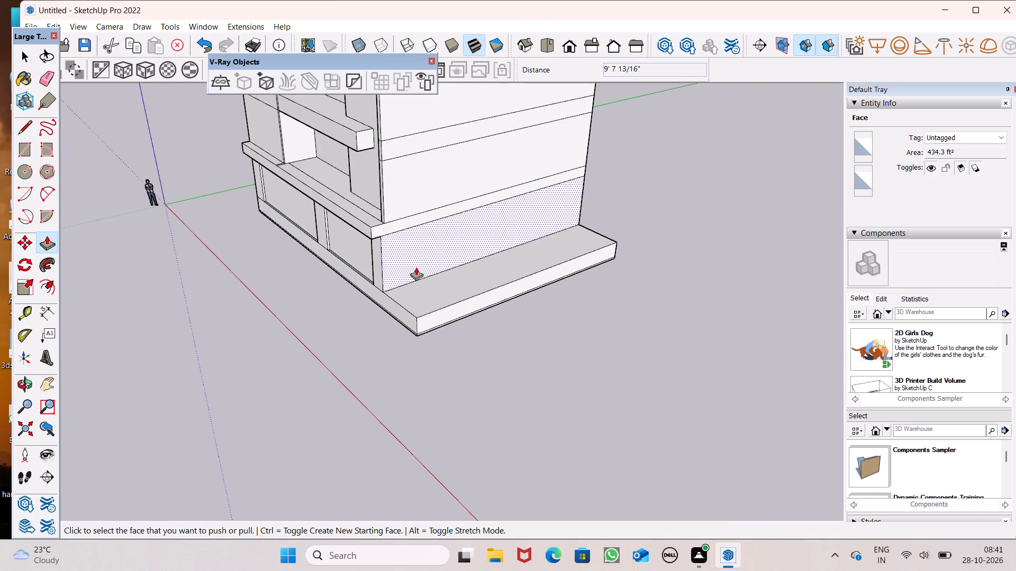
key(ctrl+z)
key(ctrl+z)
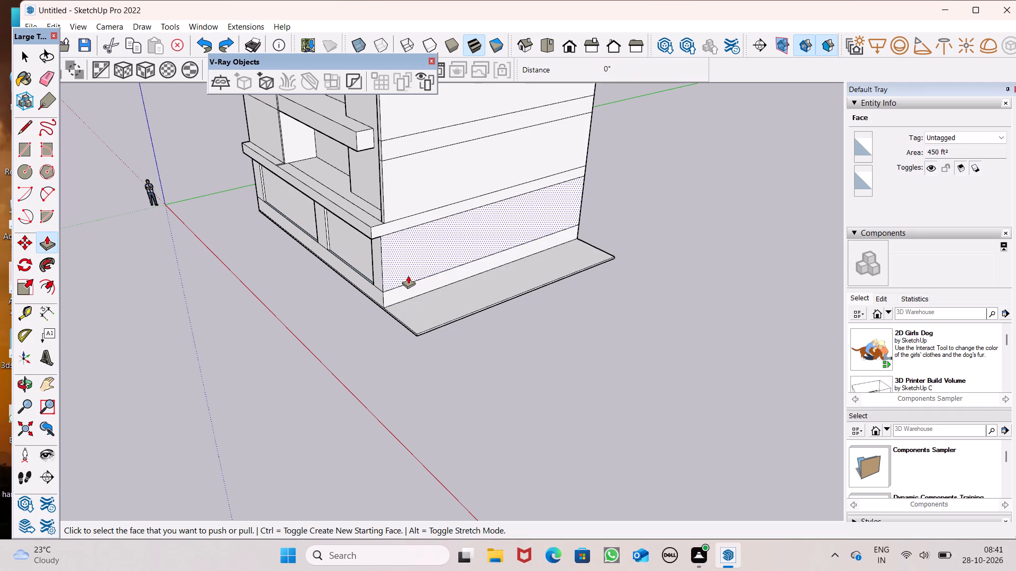
Pull the right side's base strip, plinth and ground-storey wall faces outward to a common line, about 6' 10".
drag(398, 304, 425, 324)
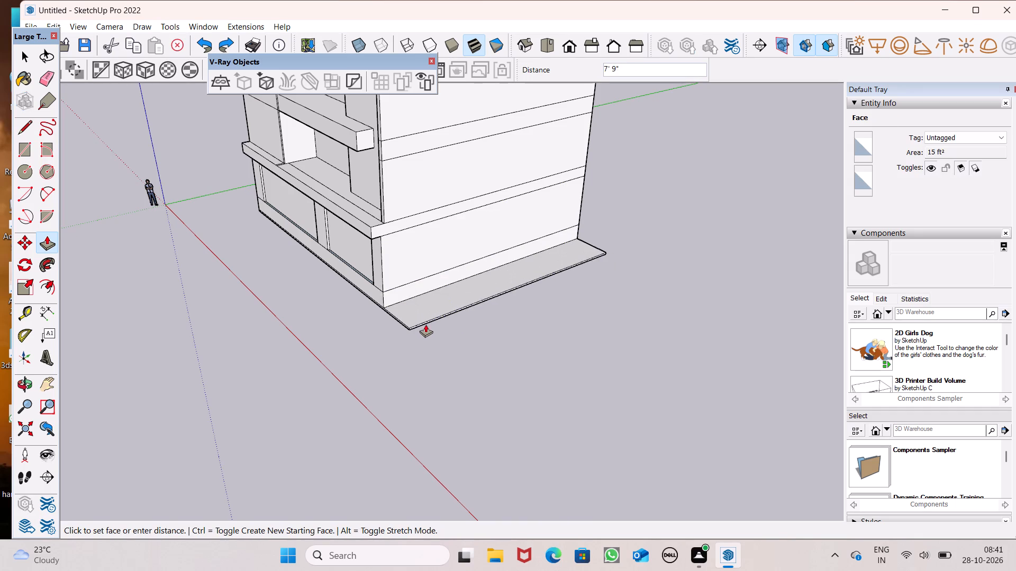
drag(425, 324, 421, 324)
drag(400, 292, 418, 329)
drag(394, 274, 400, 290)
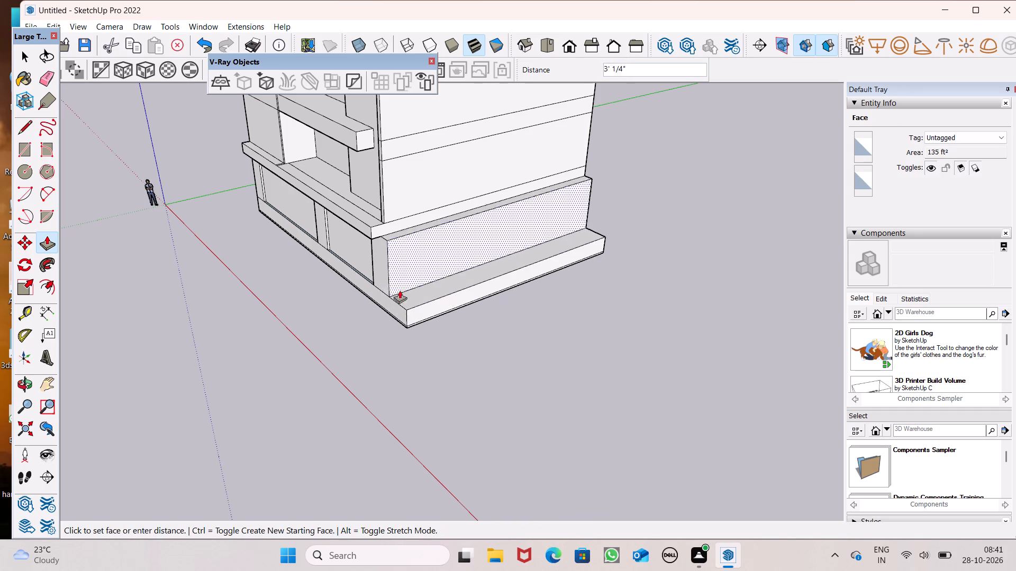
drag(400, 290, 405, 321)
Pull the remaining wall faces and floor bands above the ground storey on the right side outward 6' 10 1/8", flush with the storey below.
drag(391, 225, 423, 263)
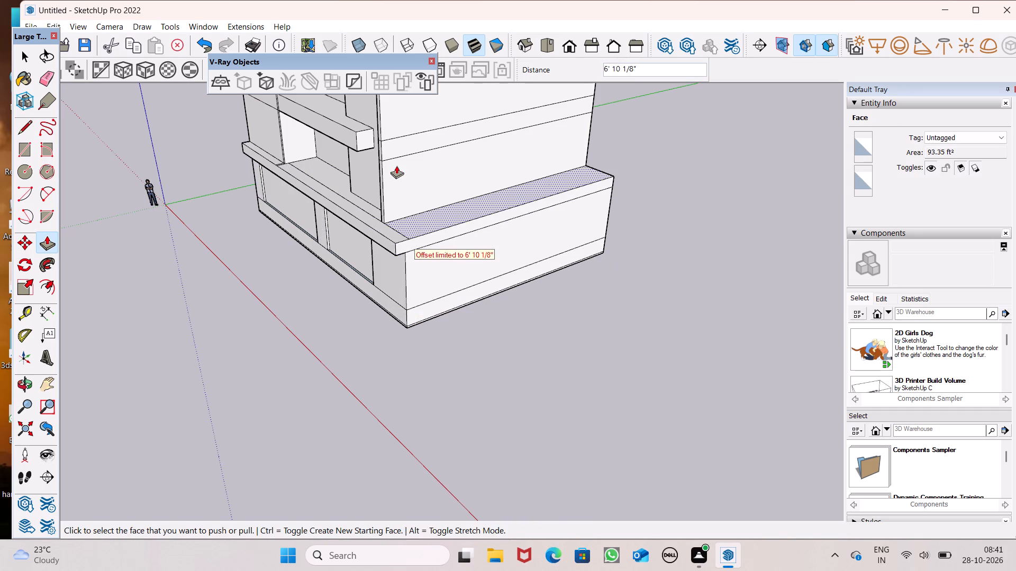
drag(402, 171, 422, 244)
drag(394, 150, 413, 183)
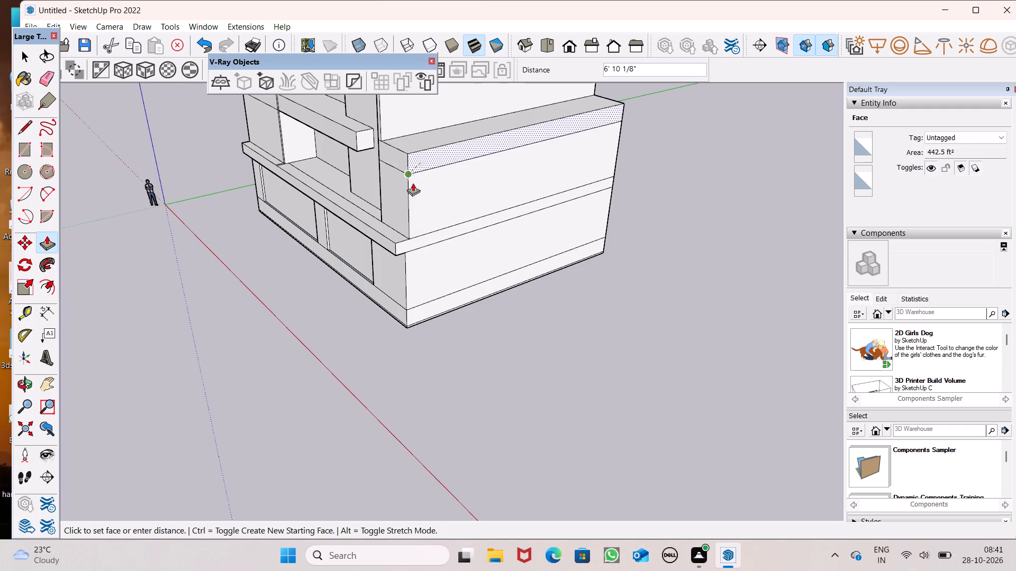
drag(413, 183, 416, 213)
scroll(426, 253, down, 8)
scroll(433, 232, up, 4)
drag(406, 205, 417, 241)
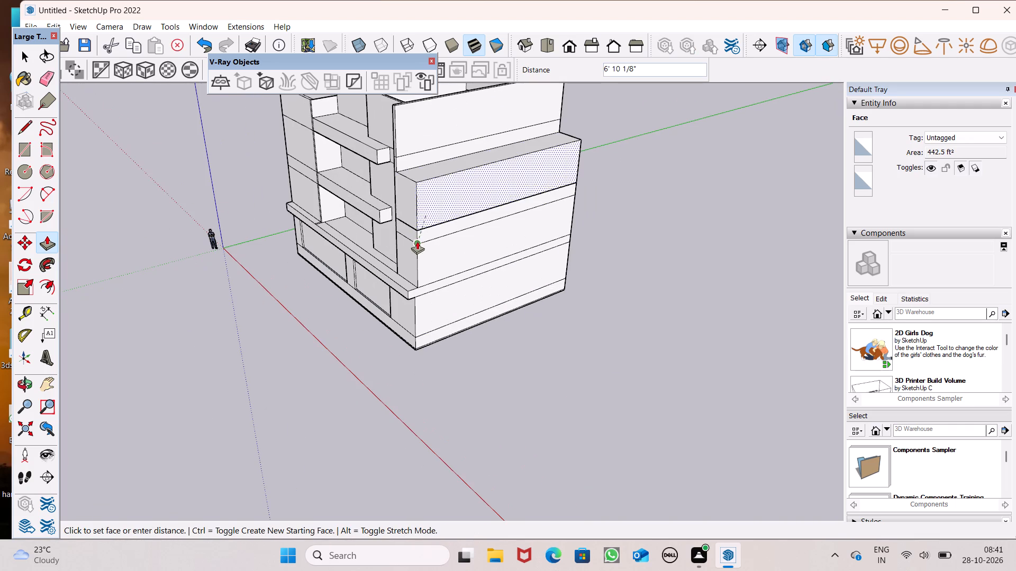
drag(417, 241, 417, 242)
drag(419, 181, 423, 205)
key(ctrl+z)
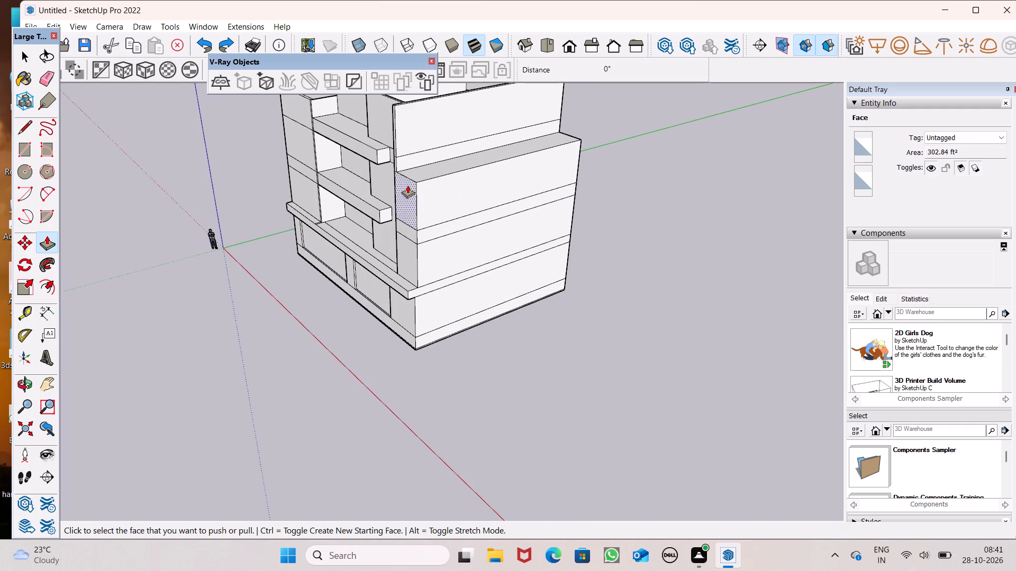
drag(402, 162, 431, 183)
drag(405, 134, 425, 165)
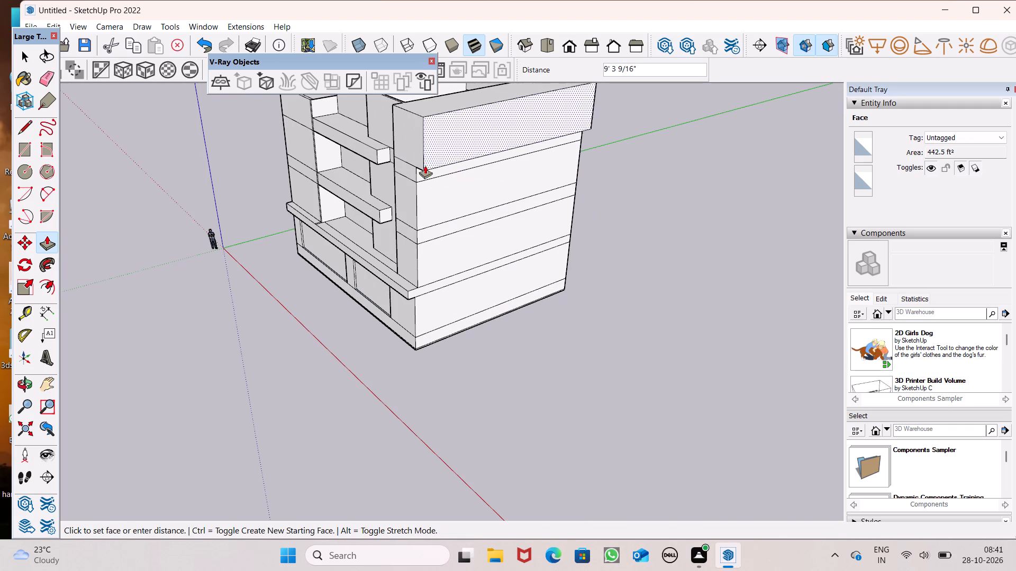
drag(425, 165, 422, 173)
Erase the horizontal floor lines on the inner face of the thickened right side wall.
scroll(560, 153, down, 7)
middle_drag(536, 241, 0, 400)
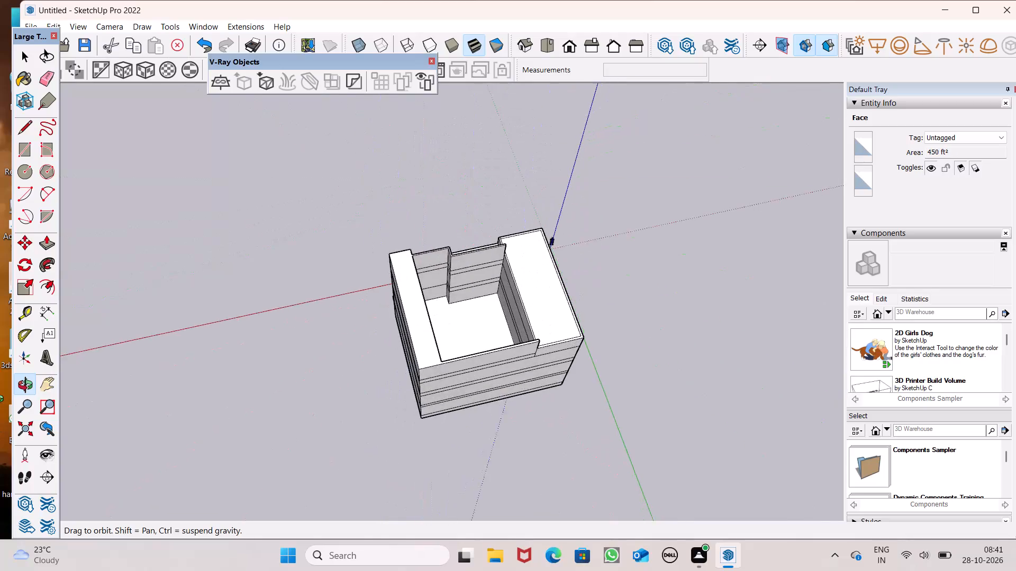
middle_drag(0, 400, 0, 392)
middle_drag(423, 351, 153, 298)
scroll(301, 260, up, 1)
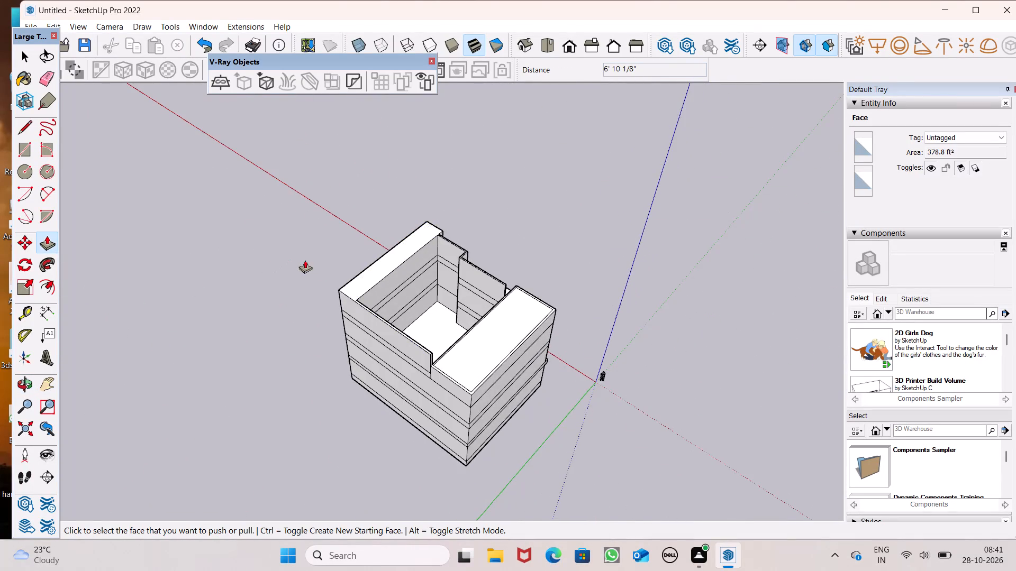
scroll(305, 260, up, 4)
click(46, 81)
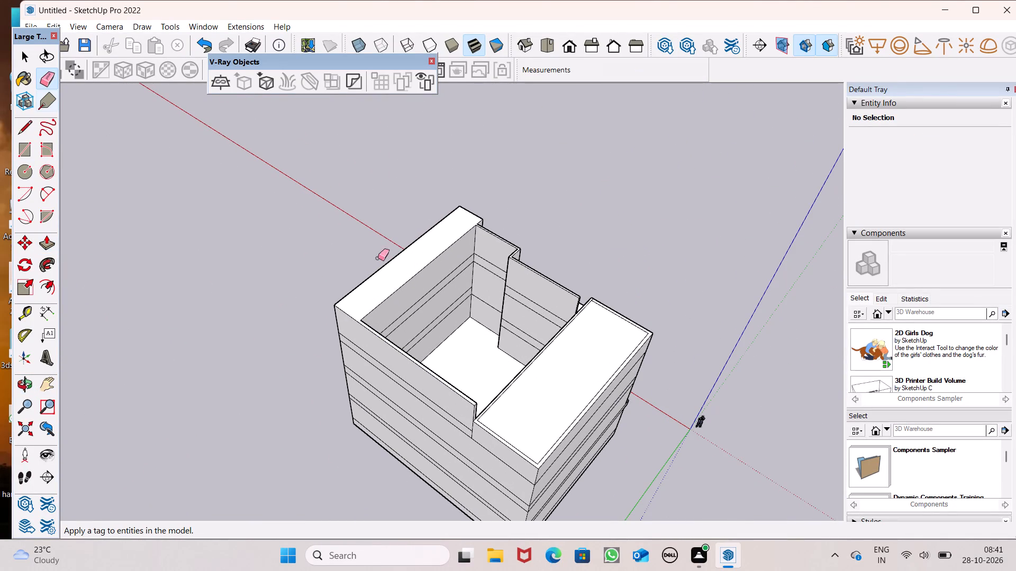
drag(422, 297, 449, 320)
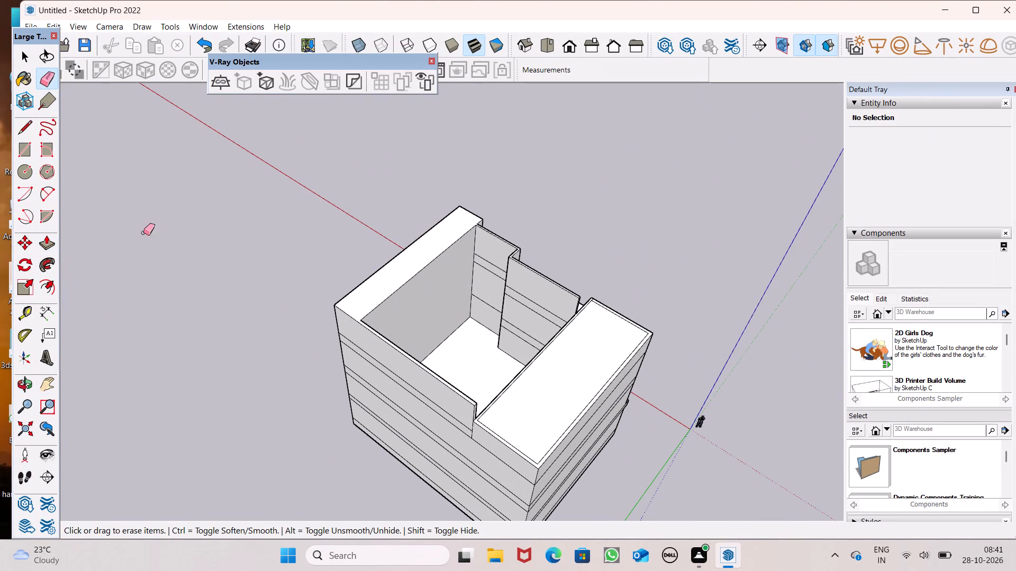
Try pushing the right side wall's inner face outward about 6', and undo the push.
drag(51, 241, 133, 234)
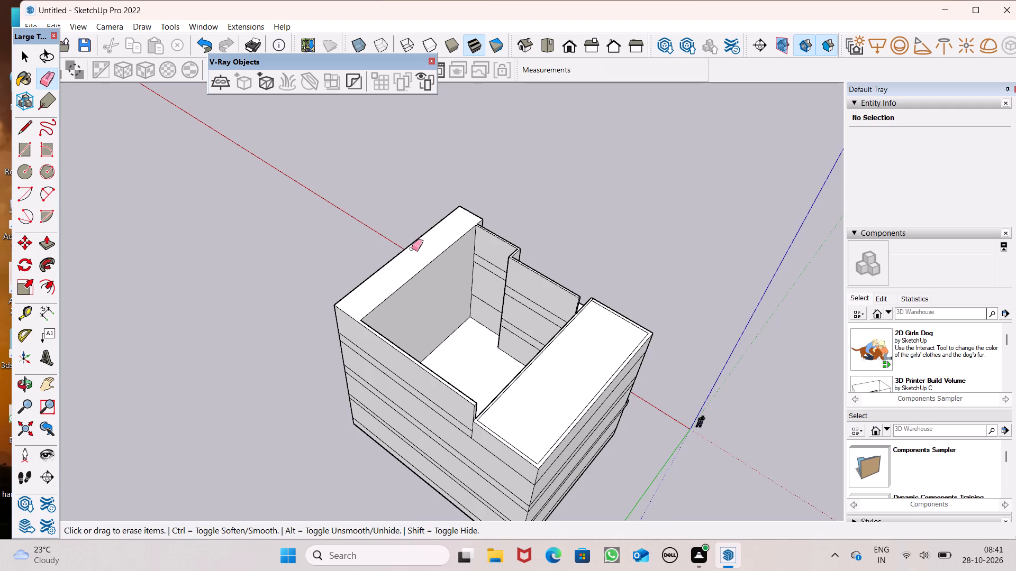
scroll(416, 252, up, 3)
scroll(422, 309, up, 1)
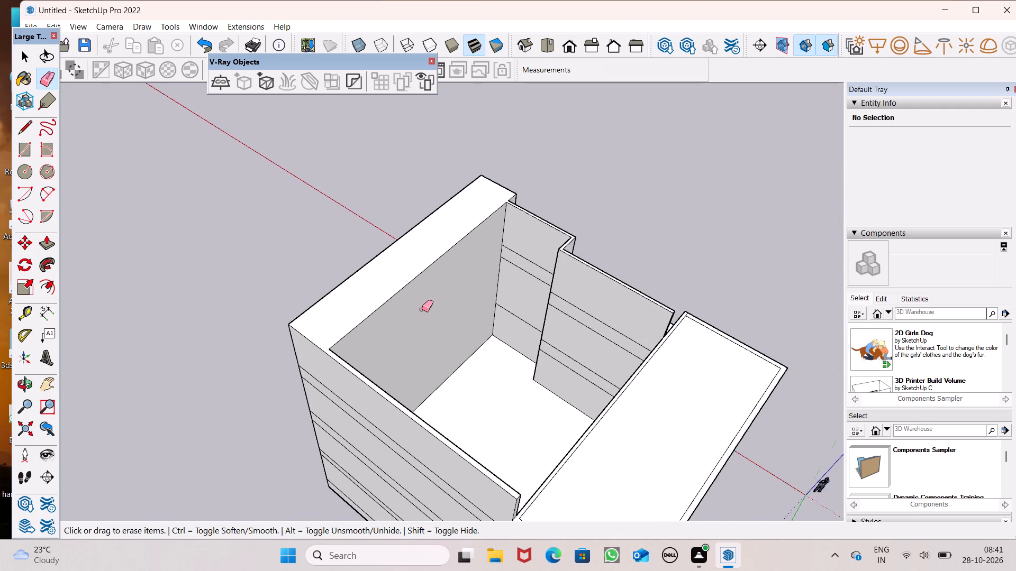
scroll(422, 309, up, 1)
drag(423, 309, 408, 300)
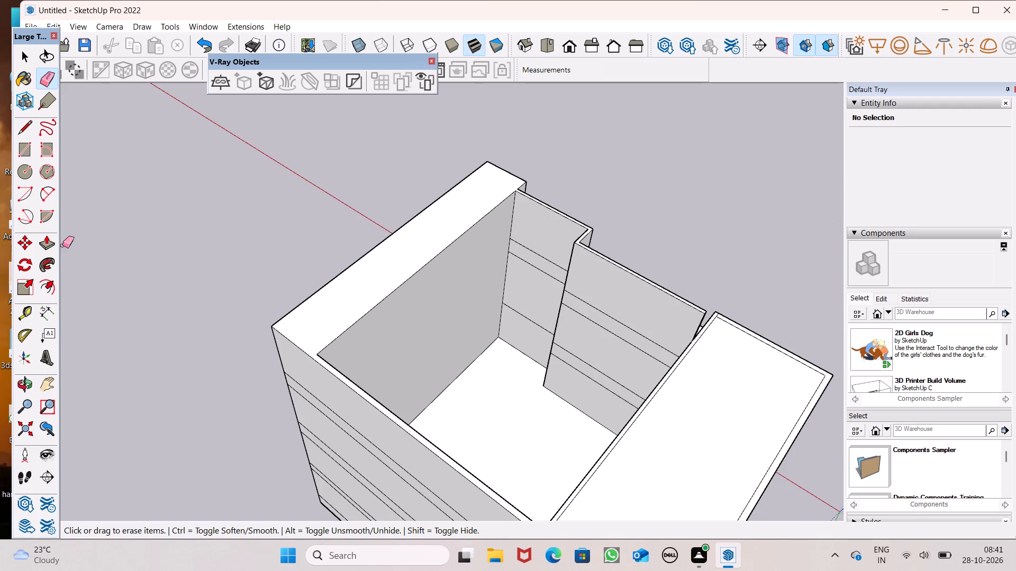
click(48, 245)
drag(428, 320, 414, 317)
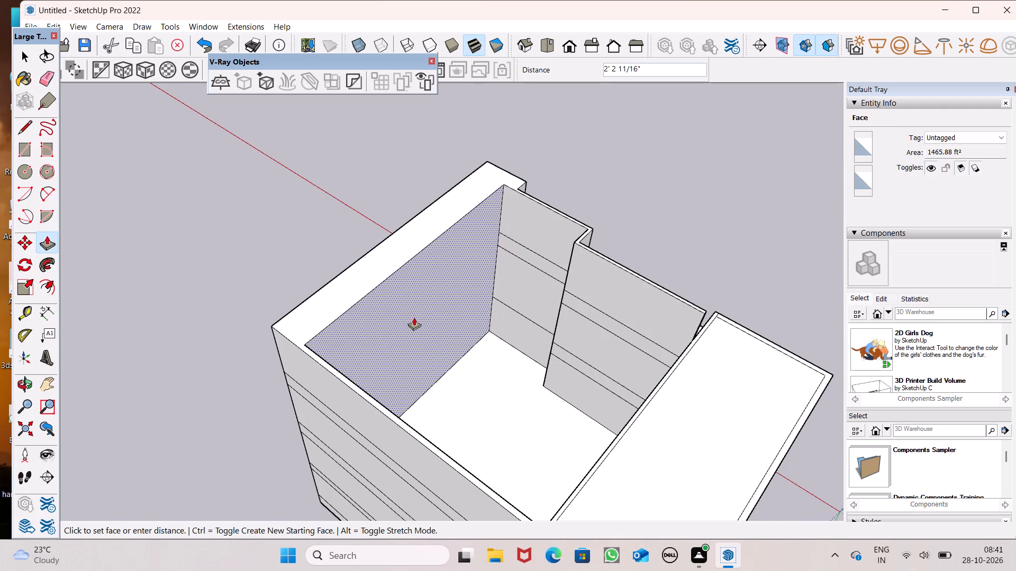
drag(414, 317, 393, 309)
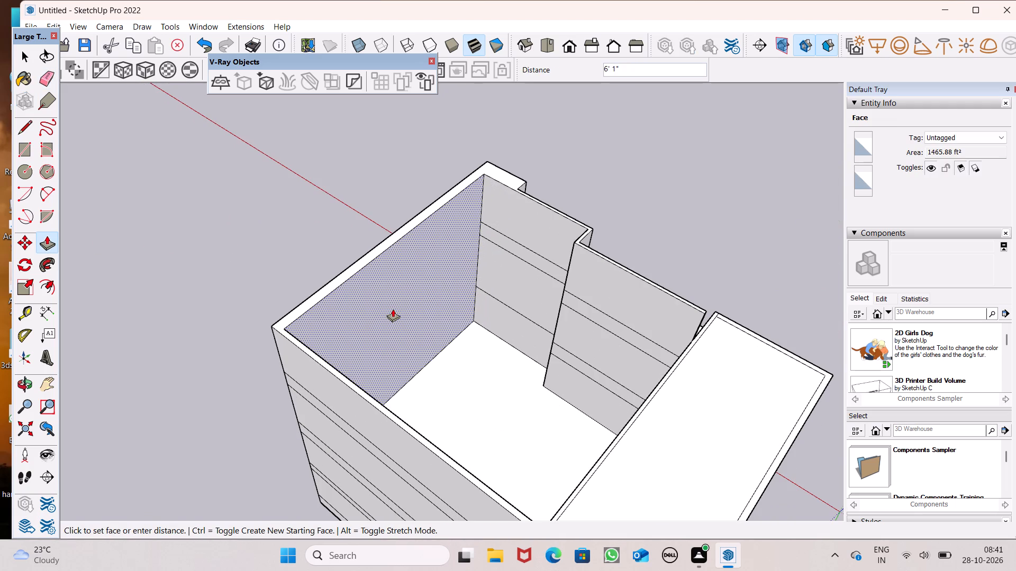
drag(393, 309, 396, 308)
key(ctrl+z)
Push the right side wall's inner face outward 6' 8 1/4" to leave only a thin wall.
scroll(442, 329, up, 4)
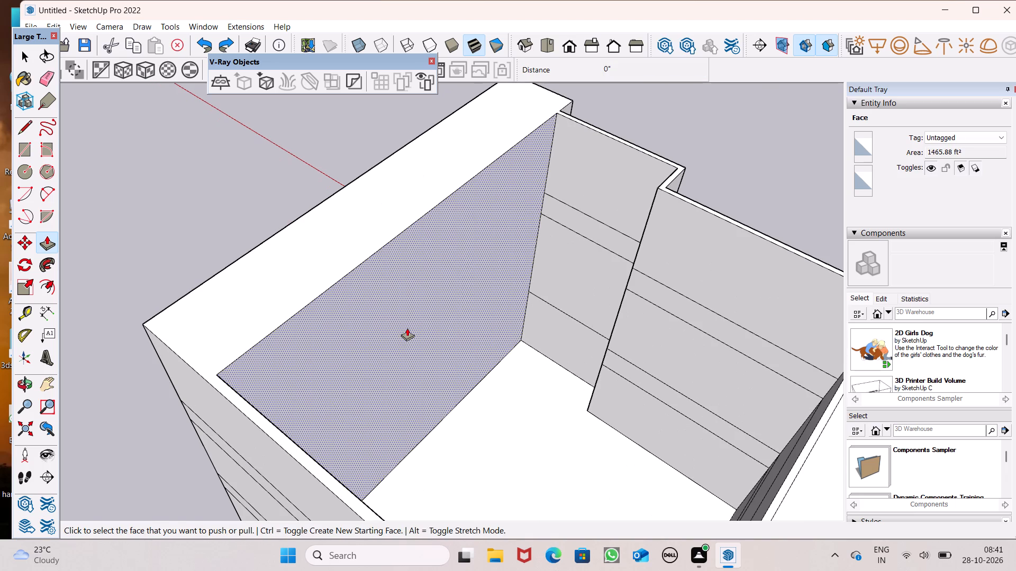
drag(400, 326, 353, 287)
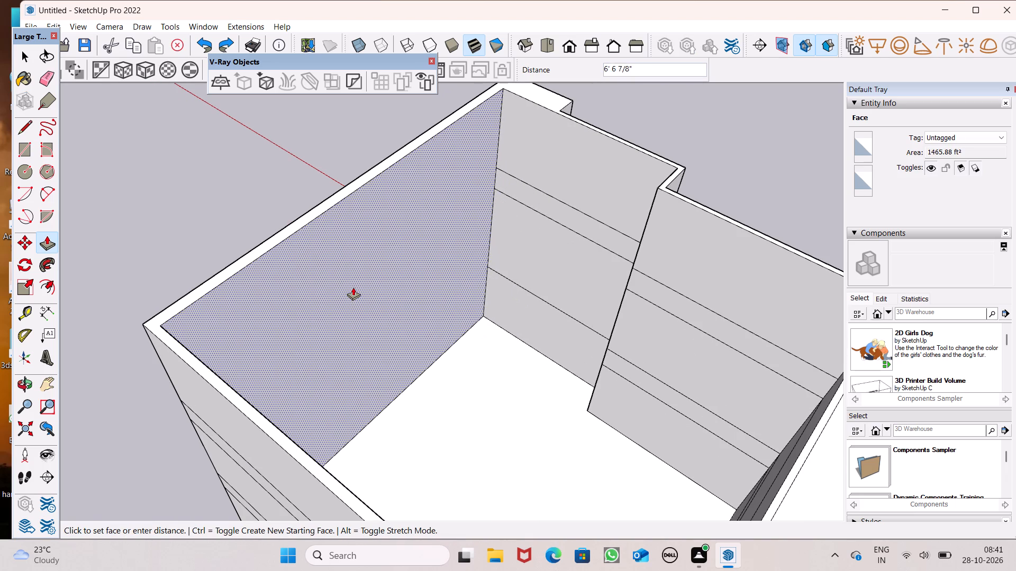
drag(353, 287, 351, 288)
Erase the four horizontal band lines crossing the narrow side face of the front right column.
scroll(334, 374, down, 7)
middle_drag(116, 251, 125, 252)
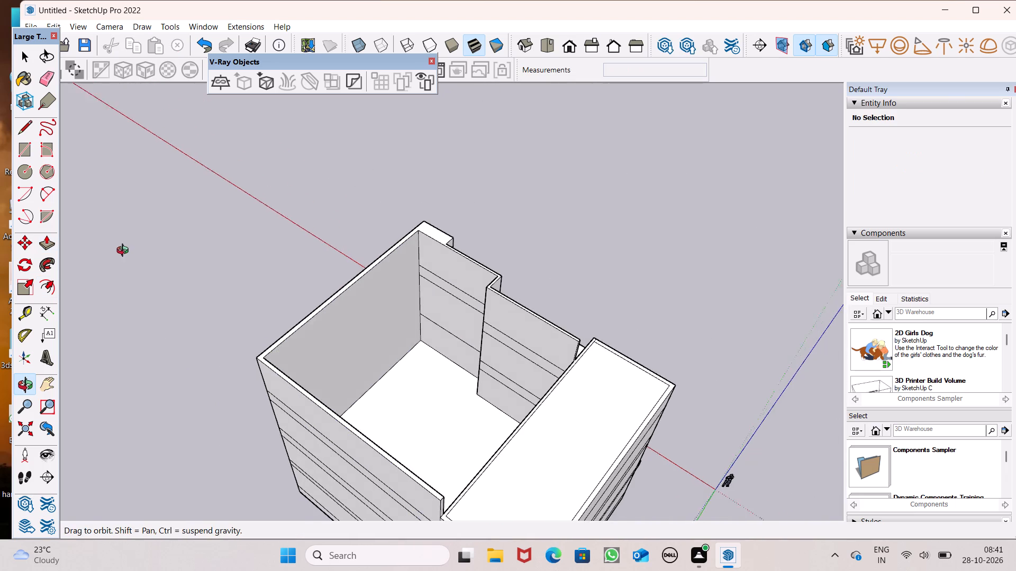
middle_drag(125, 252, 400, 298)
middle_drag(183, 292, 223, 356)
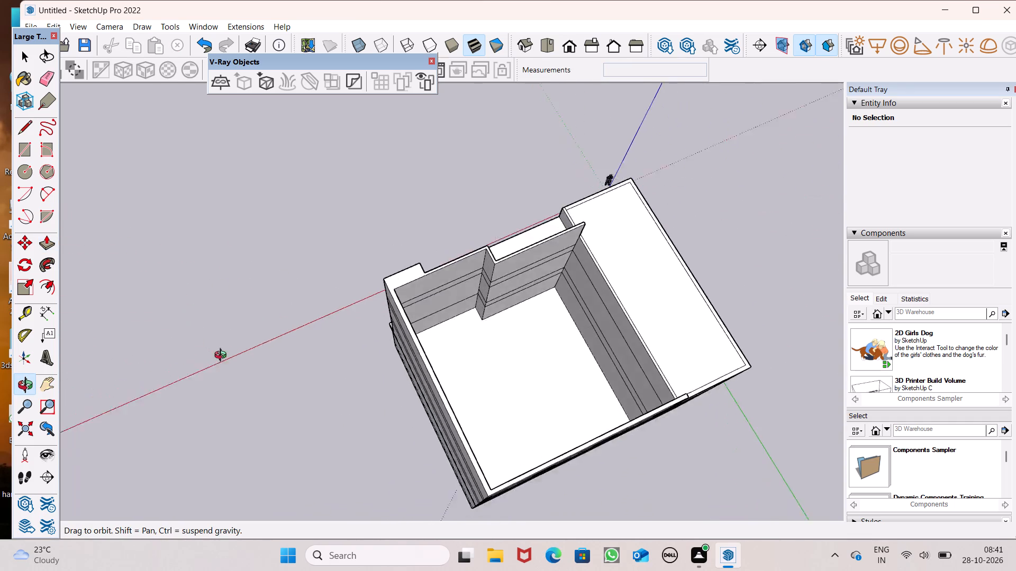
middle_drag(223, 356, 703, 214)
middle_drag(533, 361, 760, 204)
middle_drag(569, 277, 647, 321)
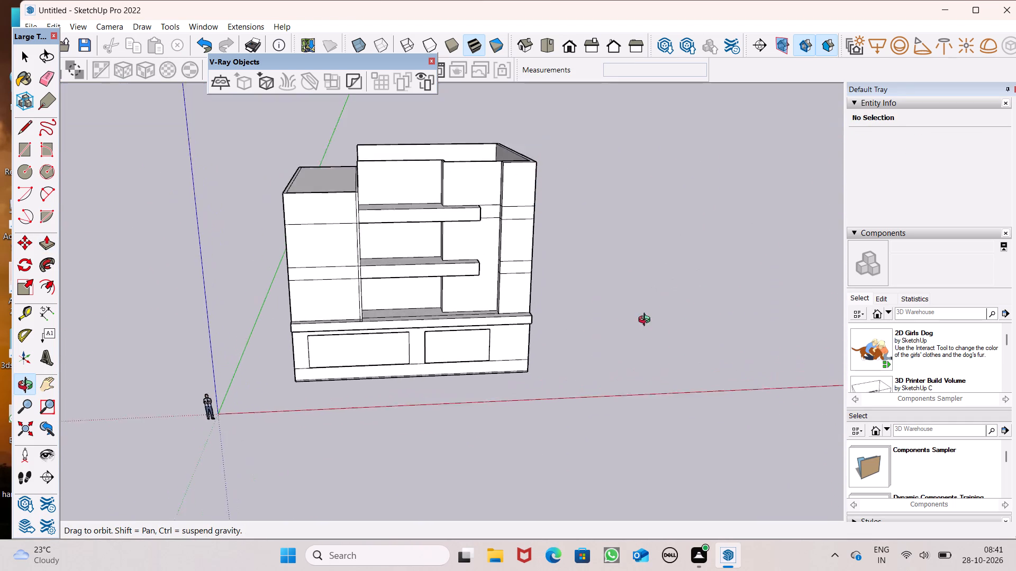
middle_drag(647, 321, 603, 353)
scroll(612, 330, up, 1)
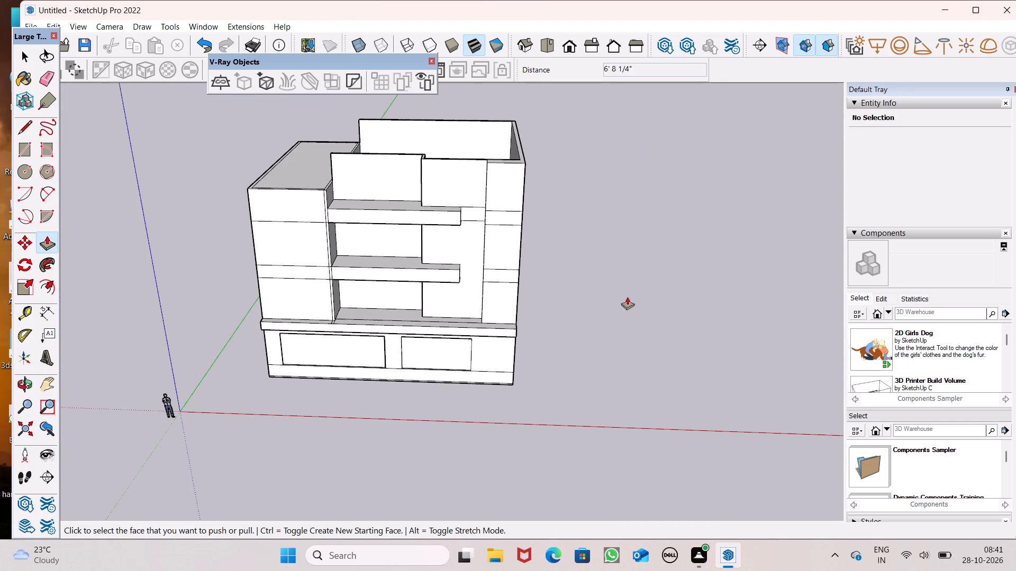
middle_drag(629, 297, 760, 319)
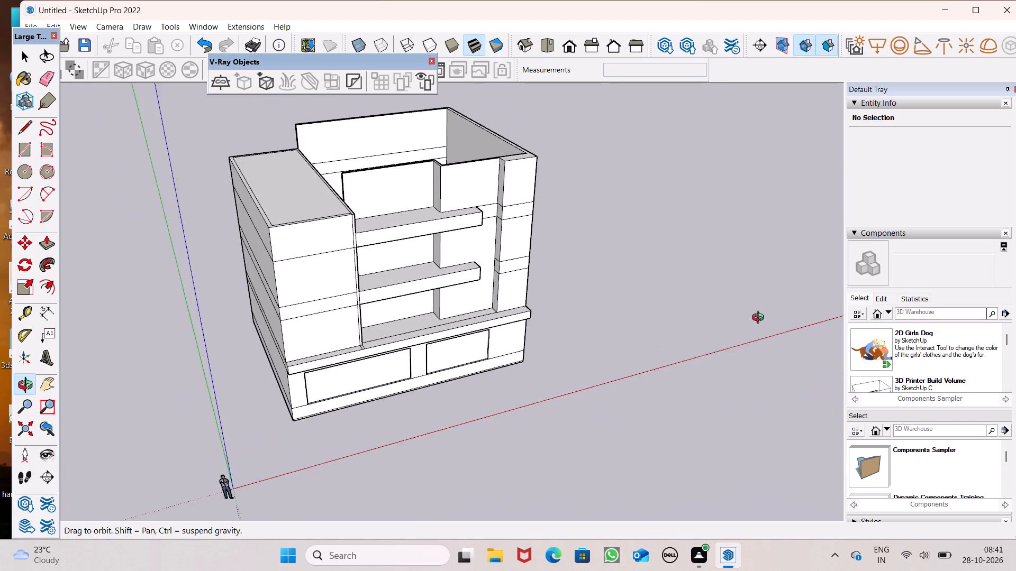
middle_drag(760, 319, 760, 311)
middle_drag(484, 236, 565, 236)
scroll(446, 193, up, 7)
scroll(534, 223, up, 4)
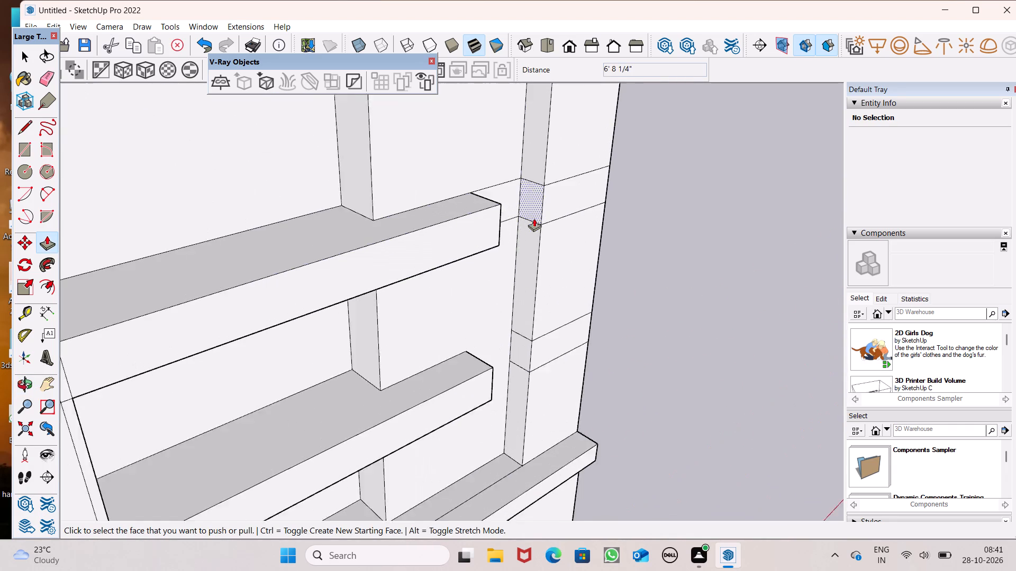
scroll(534, 218, up, 2)
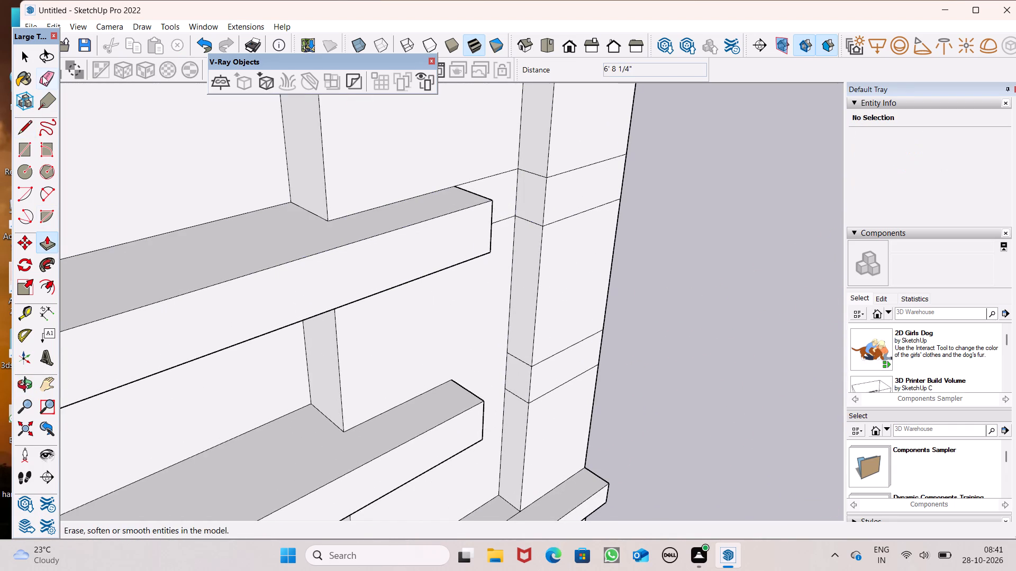
click(42, 76)
drag(533, 170, 533, 172)
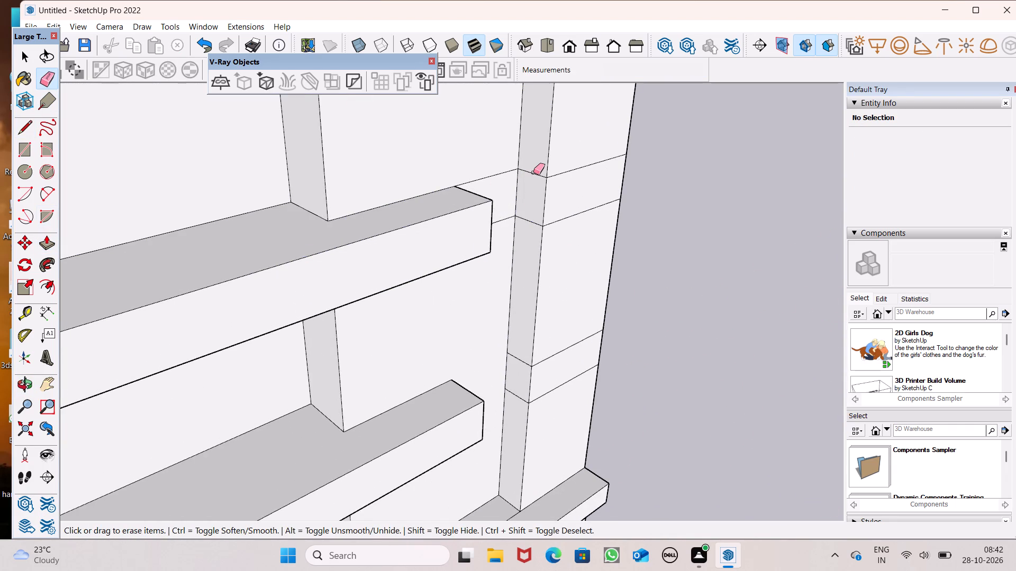
drag(533, 172, 532, 244)
scroll(563, 166, down, 4)
scroll(548, 317, up, 2)
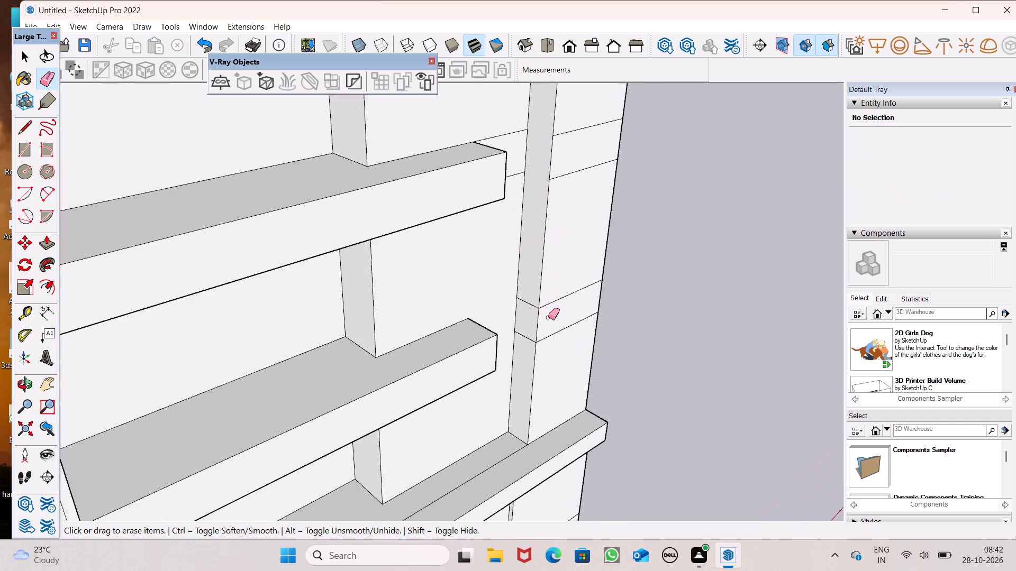
scroll(548, 317, up, 4)
drag(521, 294, 520, 302)
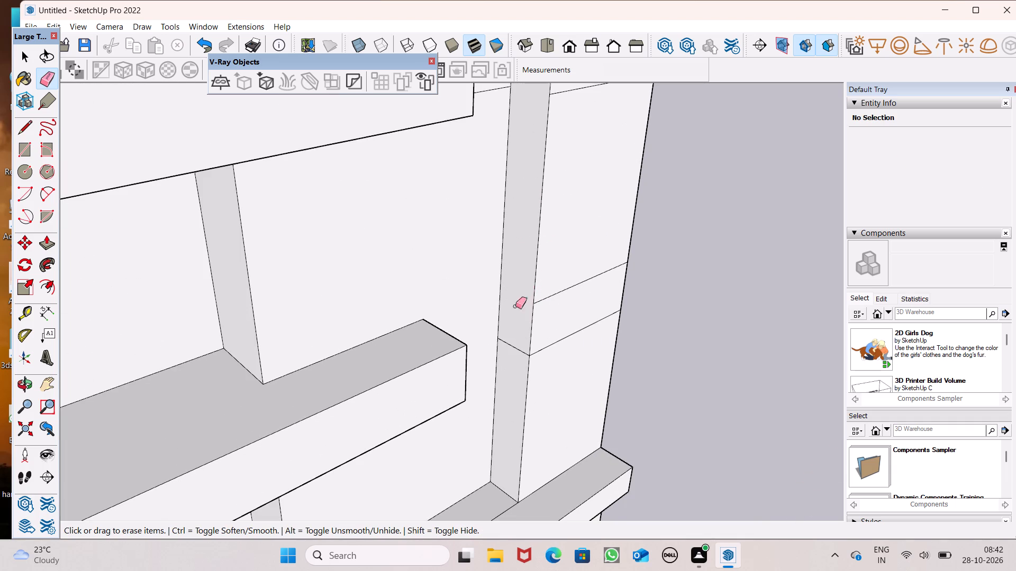
drag(511, 340, 514, 357)
Erase the four horizontal band lines across the front face of the right column.
scroll(473, 253, down, 12)
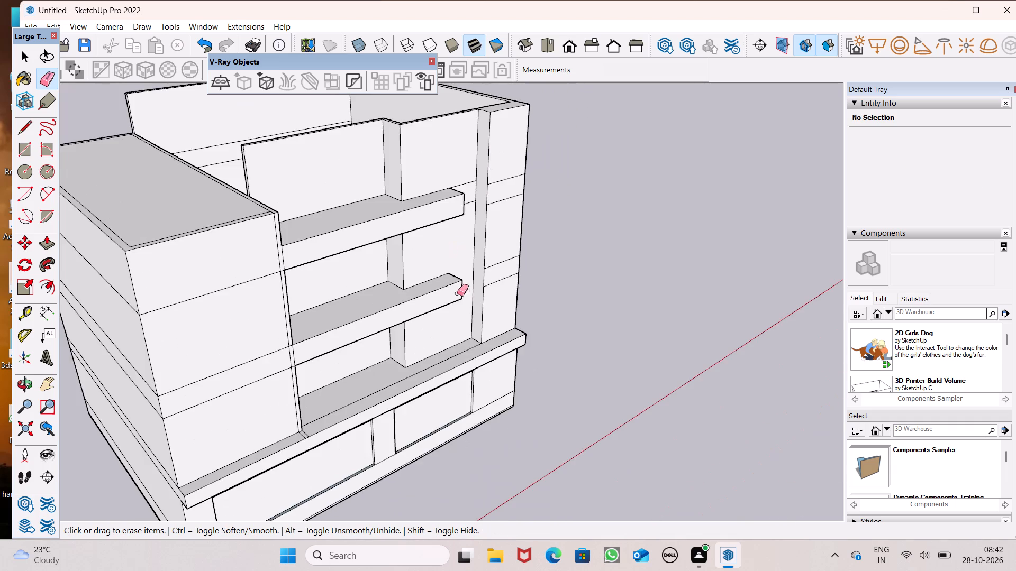
middle_drag(456, 293, 338, 312)
scroll(338, 312, up, 1)
drag(541, 174, 550, 282)
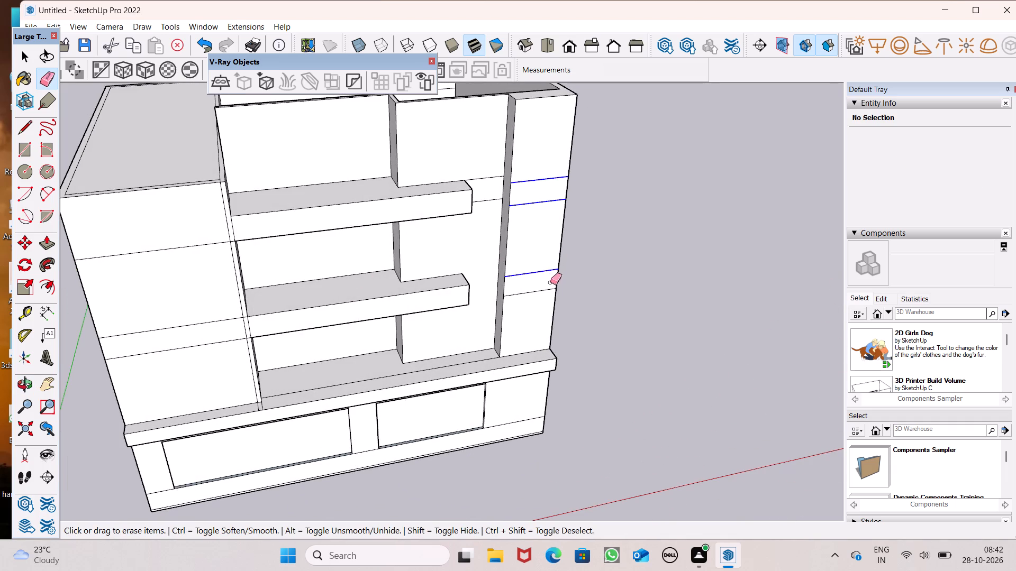
drag(550, 282, 546, 293)
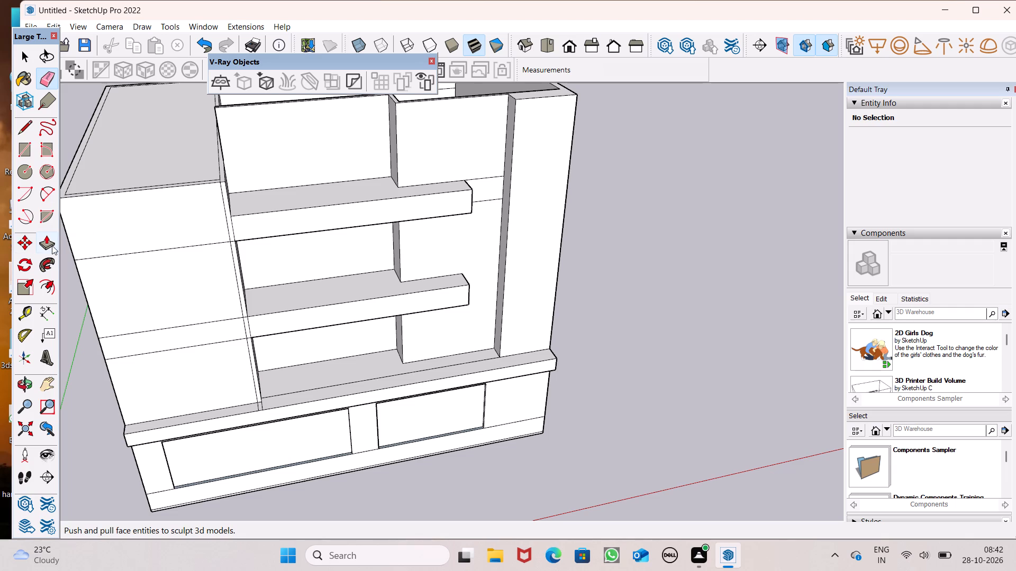
Push the right column's front face back about 2' 3 3/8", flush with the adjoining front wall.
drag(48, 243, 61, 245)
middle_drag(331, 306, 258, 331)
scroll(258, 331, up, 1)
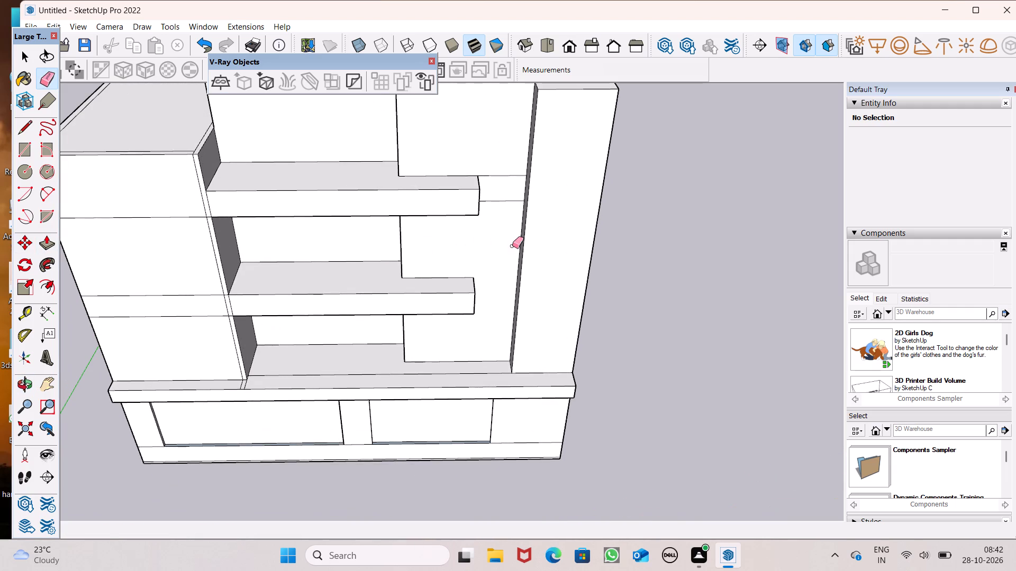
click(49, 246)
drag(545, 251, 523, 262)
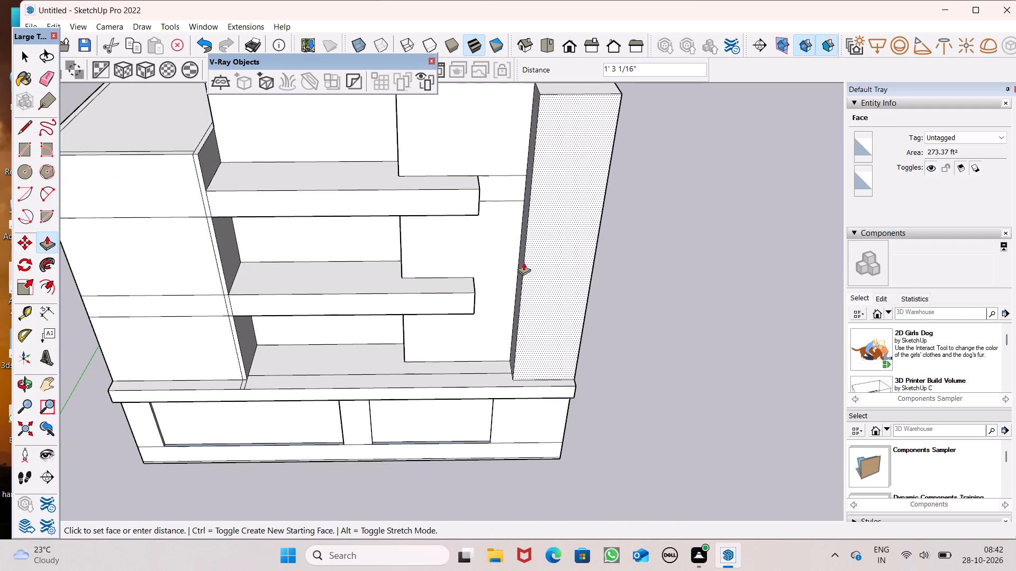
drag(523, 262, 500, 251)
Erase the leftover vertical seam, the small rectangle beyond the upper slab's end and the stray plinth-top line around the right front wall.
scroll(516, 248, down, 1)
middle_drag(500, 257, 421, 234)
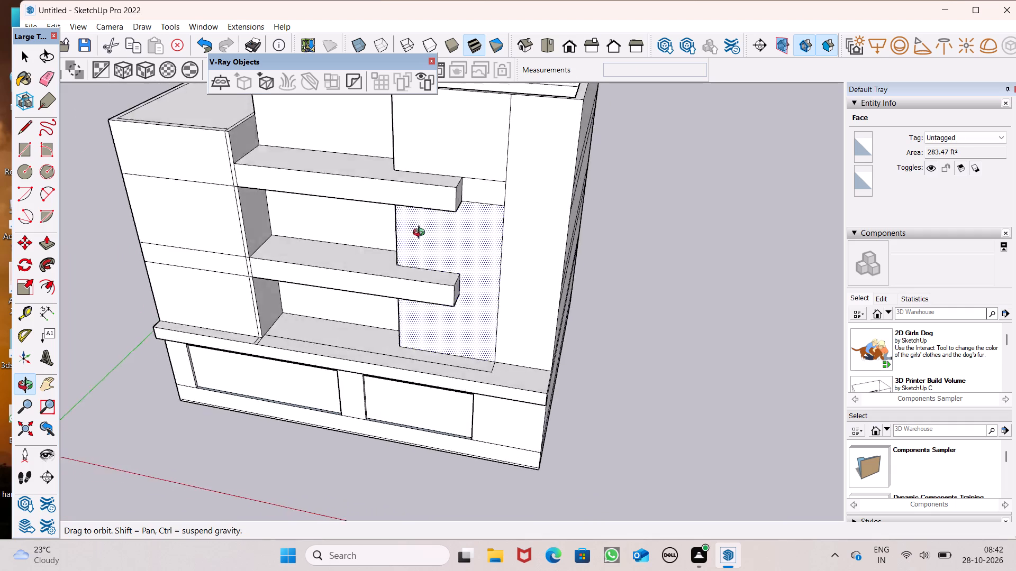
middle_drag(421, 234, 460, 165)
scroll(138, 210, down, 6)
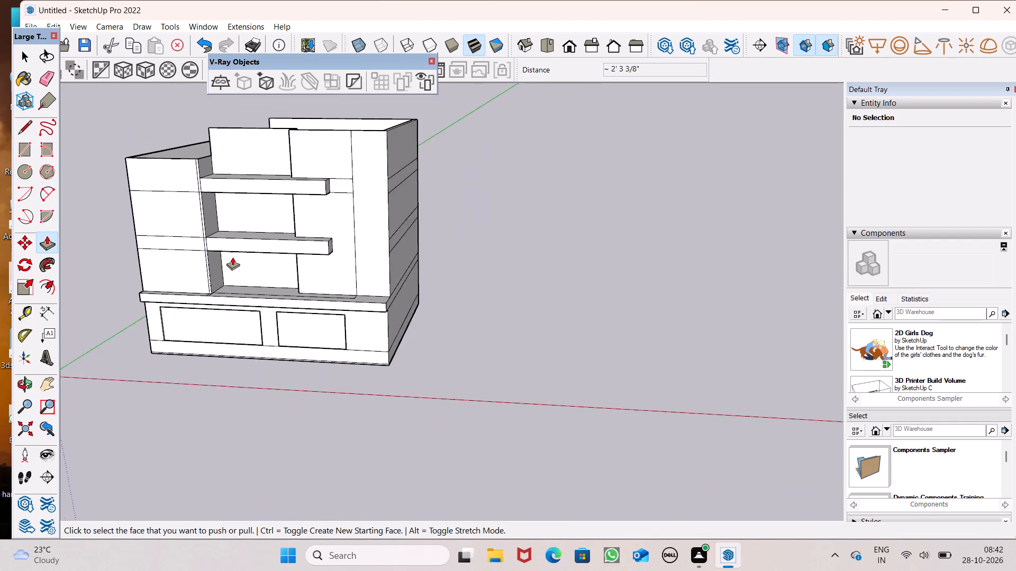
middle_drag(259, 265, 306, 320)
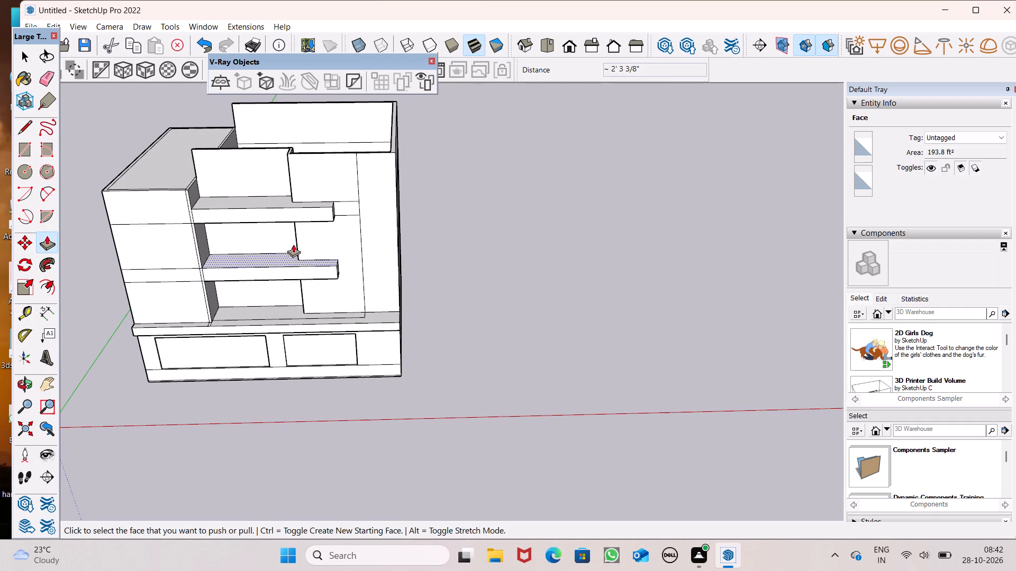
drag(39, 77, 46, 79)
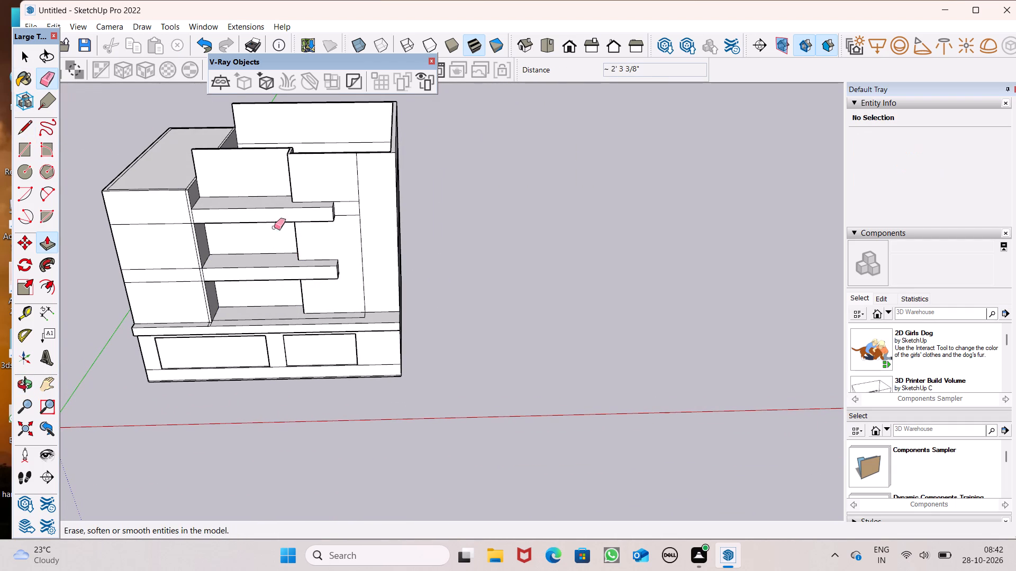
scroll(400, 289, up, 4)
drag(317, 156, 341, 166)
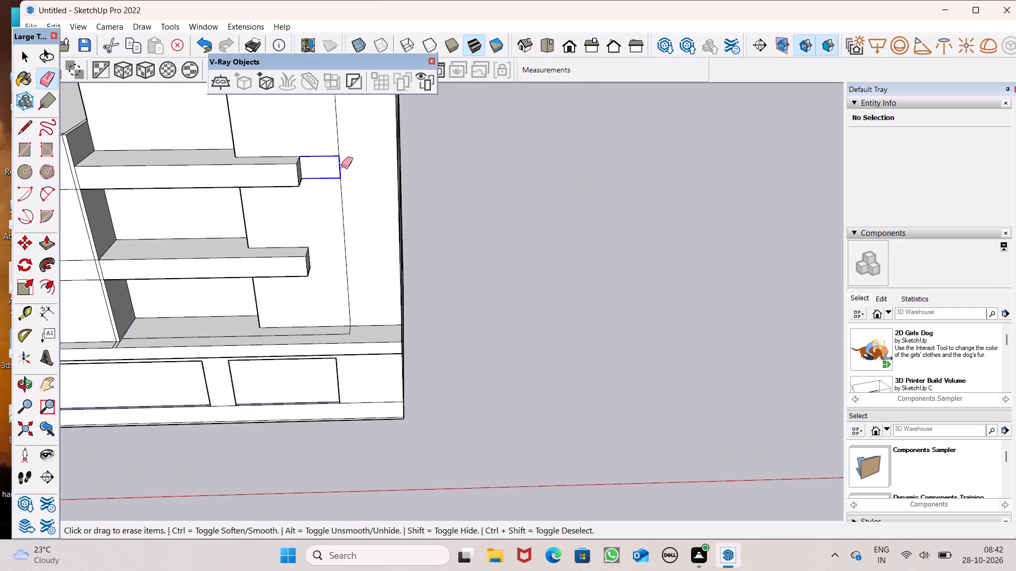
drag(341, 166, 342, 228)
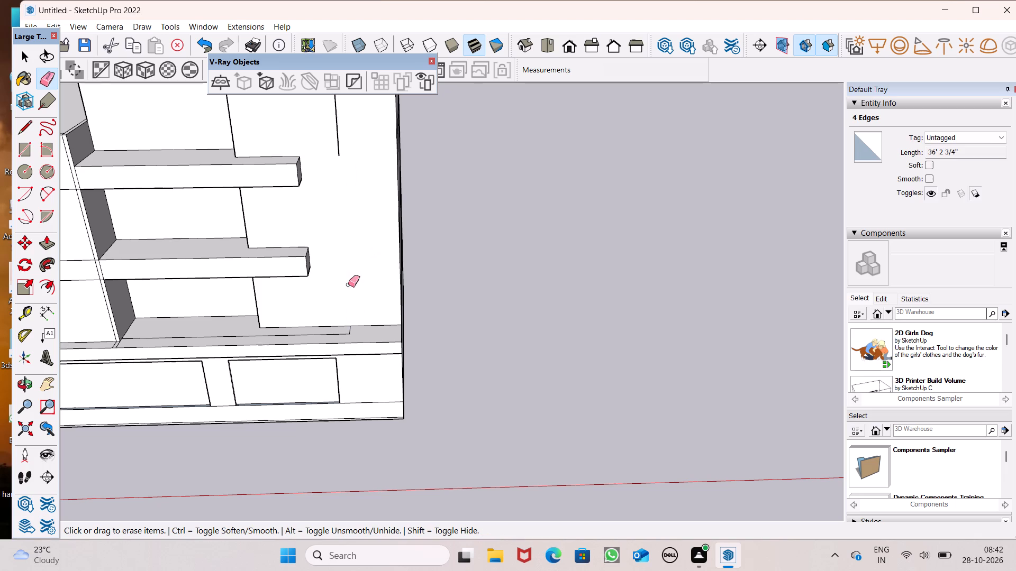
click(352, 334)
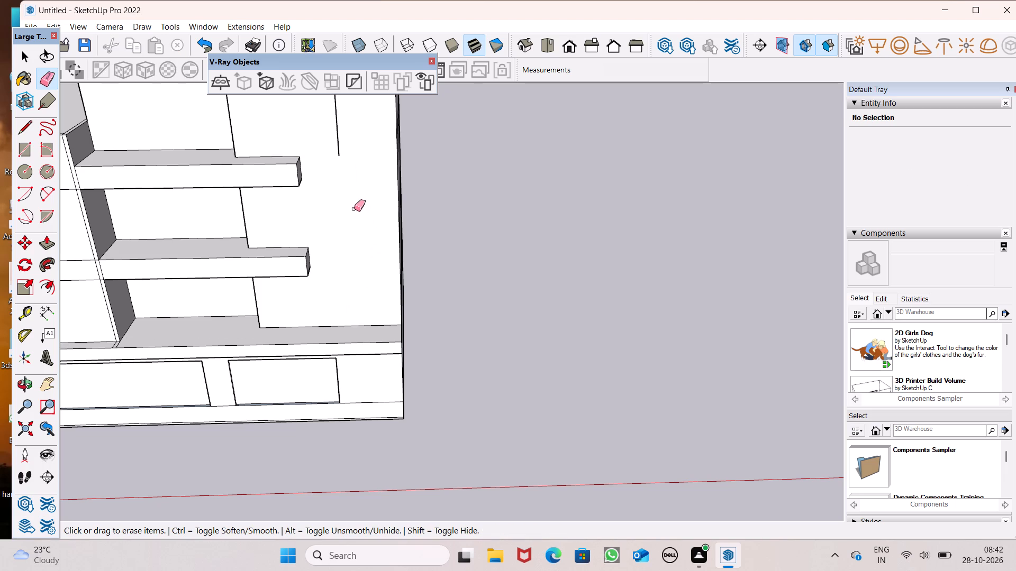
drag(338, 141, 329, 141)
Draw a 36' vertical line near the right front wall's outer edge, from its top edge down to the plinth.
scroll(347, 244, down, 4)
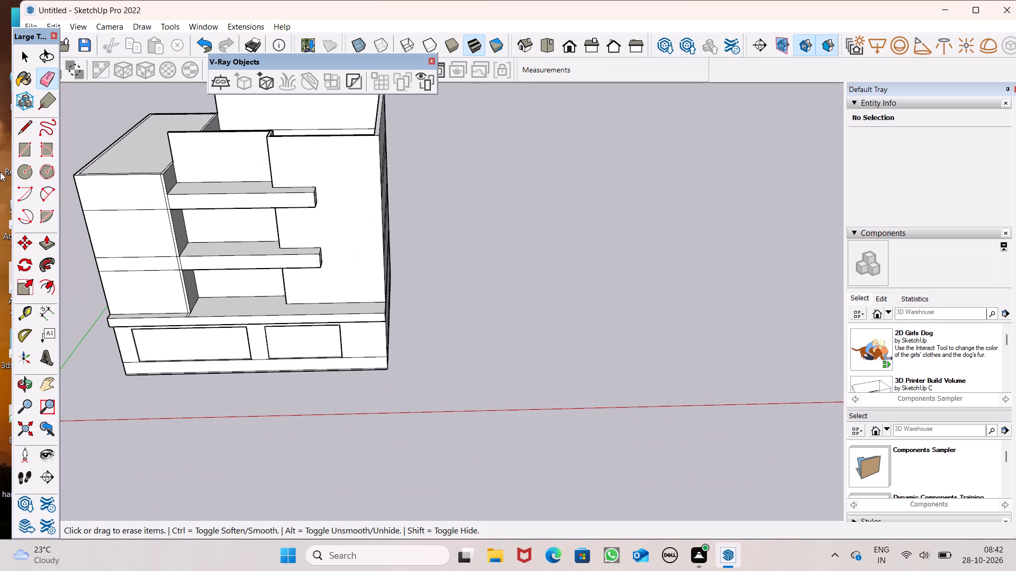
click(20, 122)
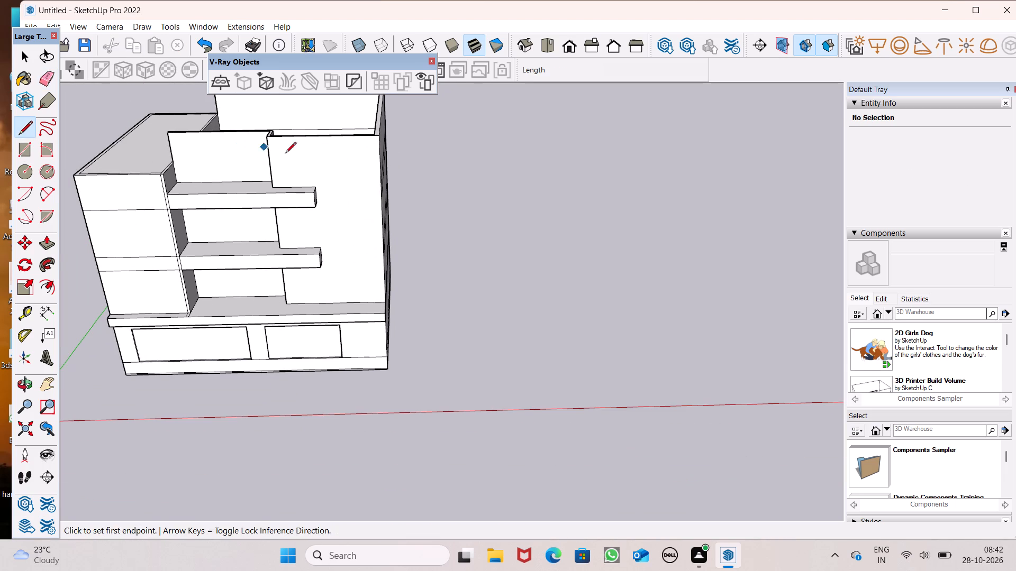
middle_drag(367, 158, 455, 105)
scroll(438, 130, up, 1)
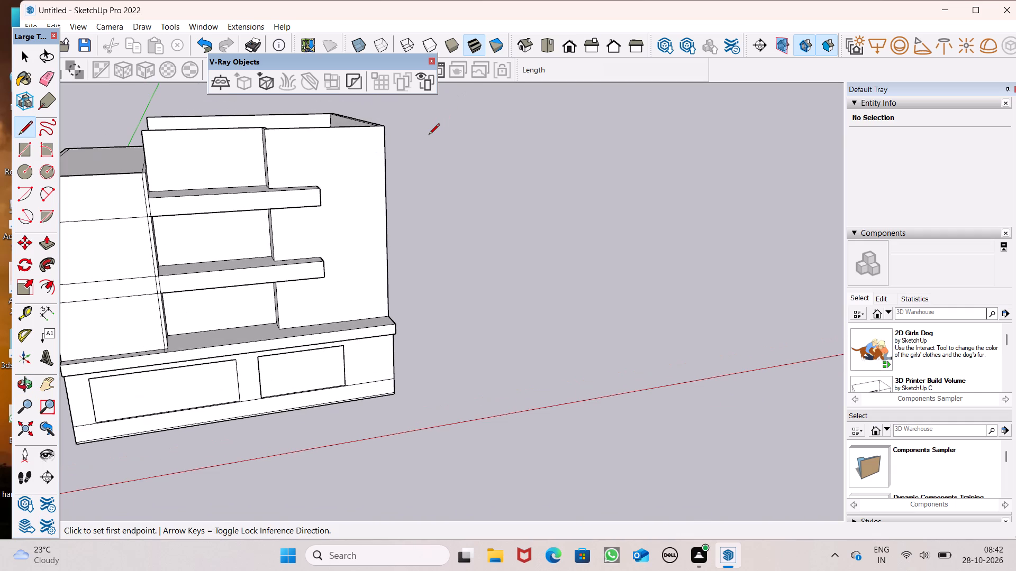
scroll(377, 140, up, 1)
scroll(407, 221, up, 1)
middle_drag(407, 220, 396, 206)
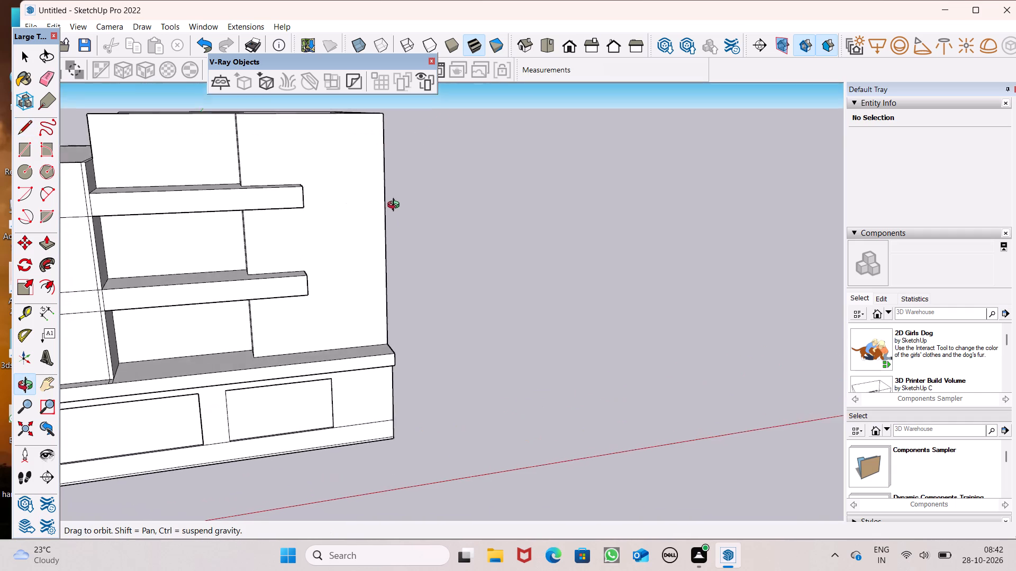
middle_drag(396, 206, 354, 226)
scroll(350, 140, up, 3)
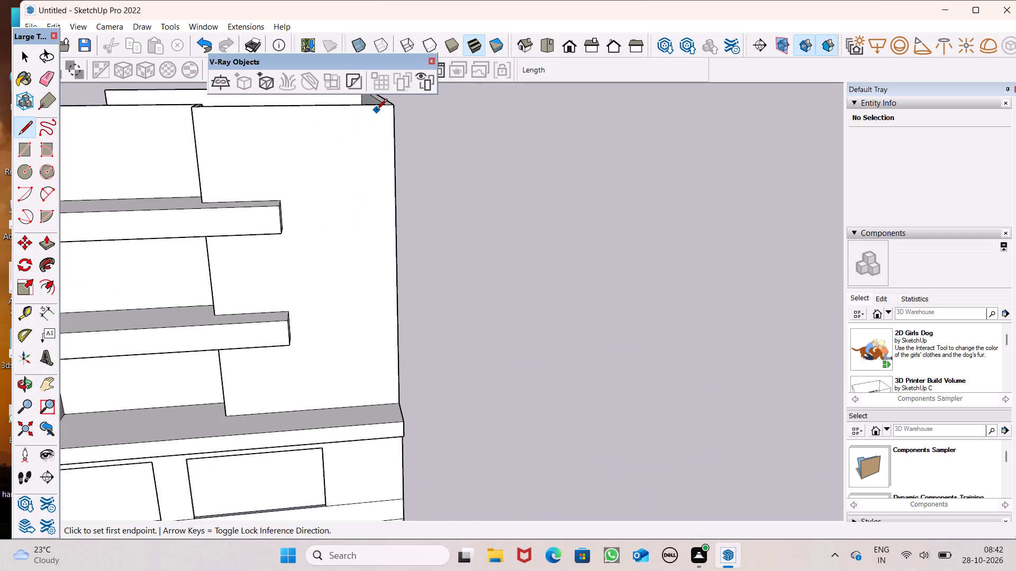
click(374, 106)
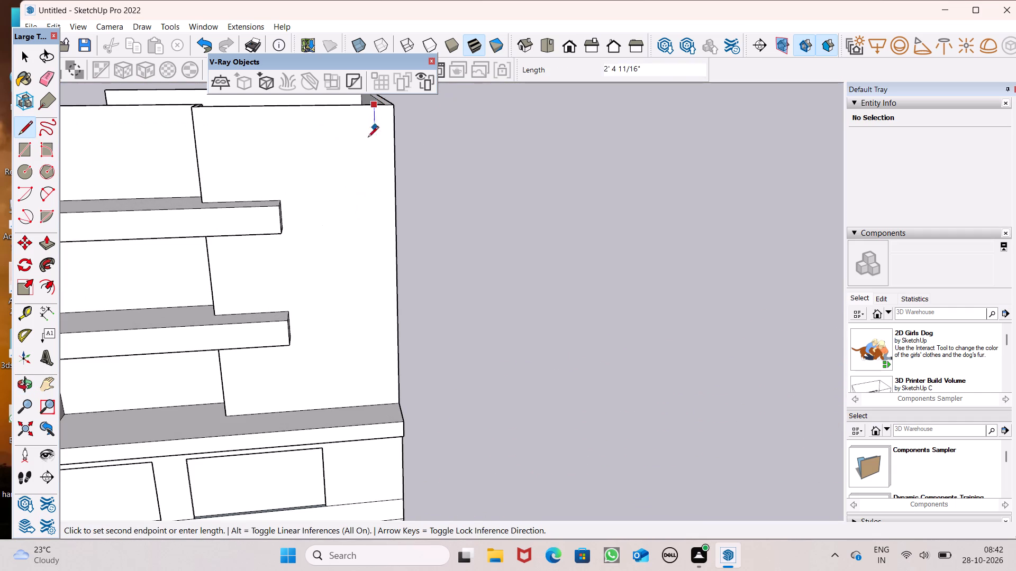
scroll(365, 294, down, 2)
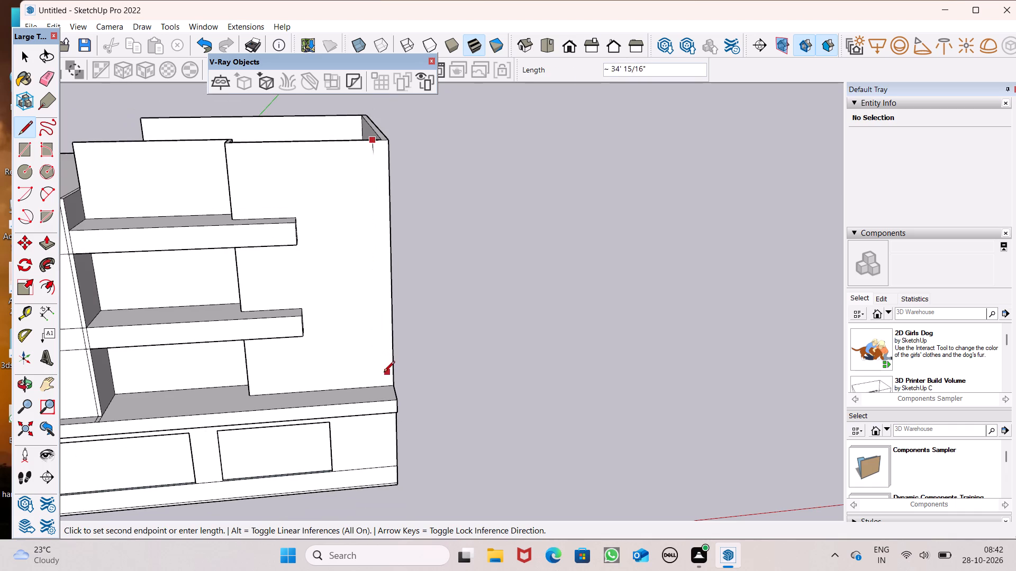
scroll(378, 381, up, 3)
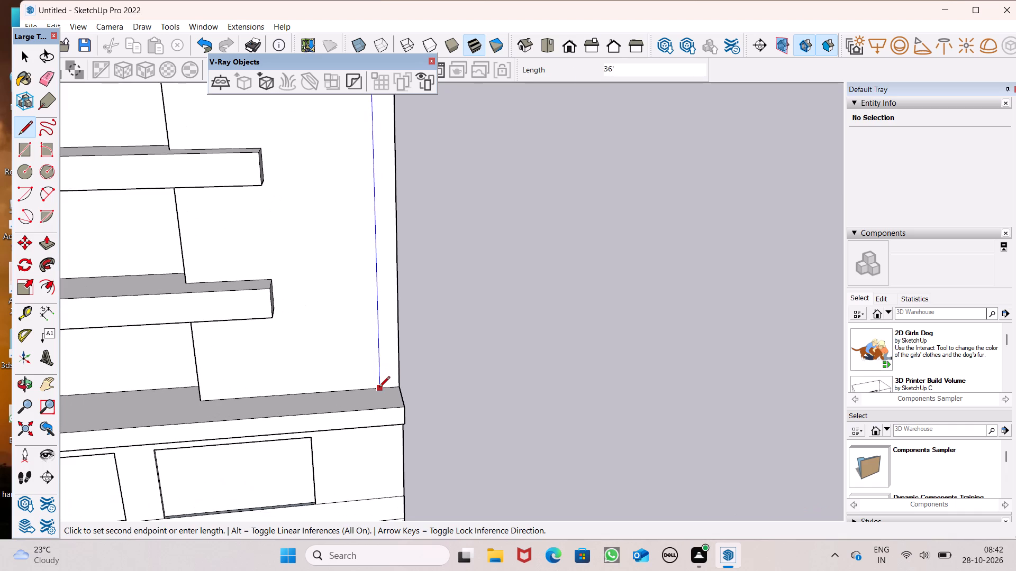
click(379, 388)
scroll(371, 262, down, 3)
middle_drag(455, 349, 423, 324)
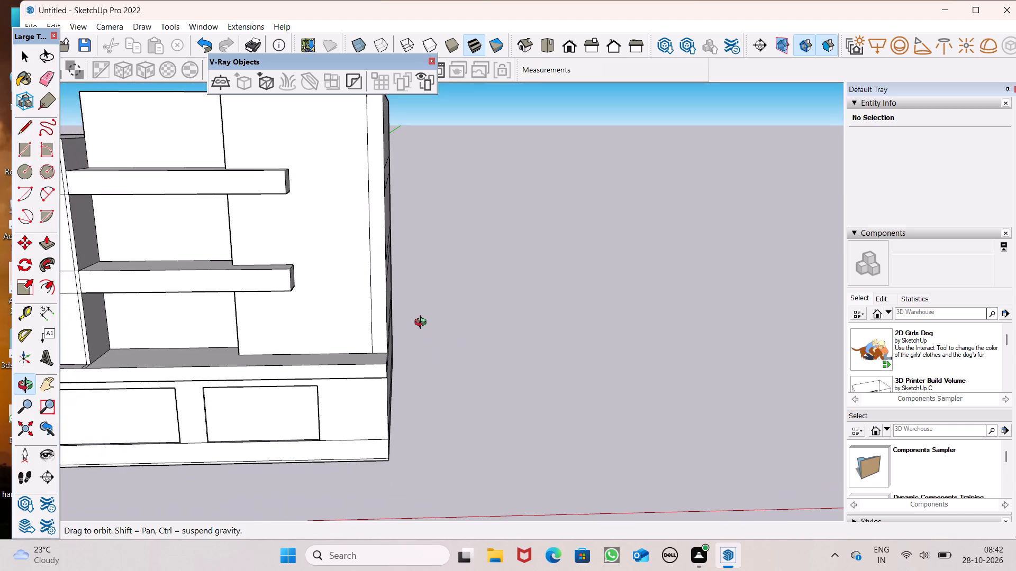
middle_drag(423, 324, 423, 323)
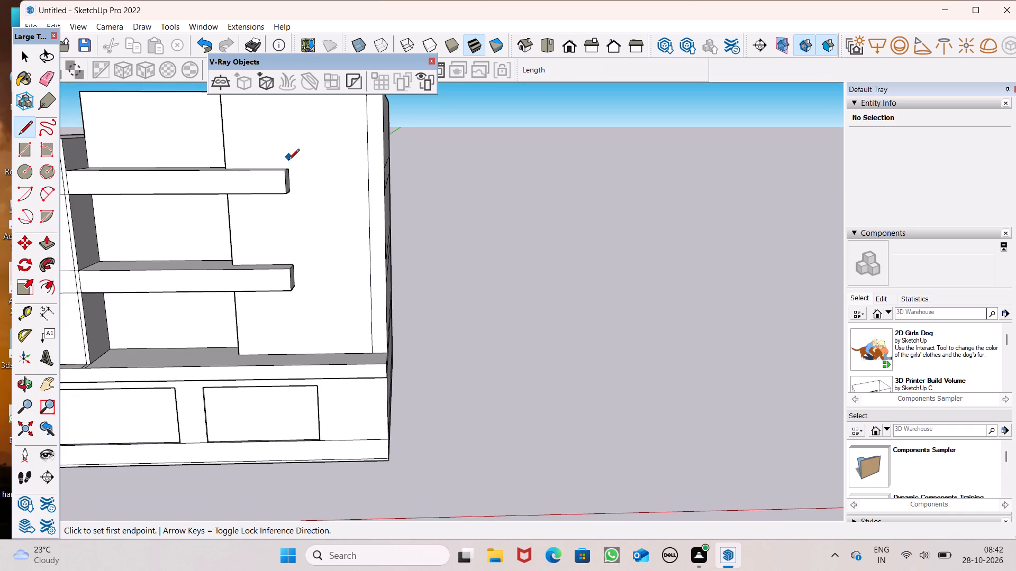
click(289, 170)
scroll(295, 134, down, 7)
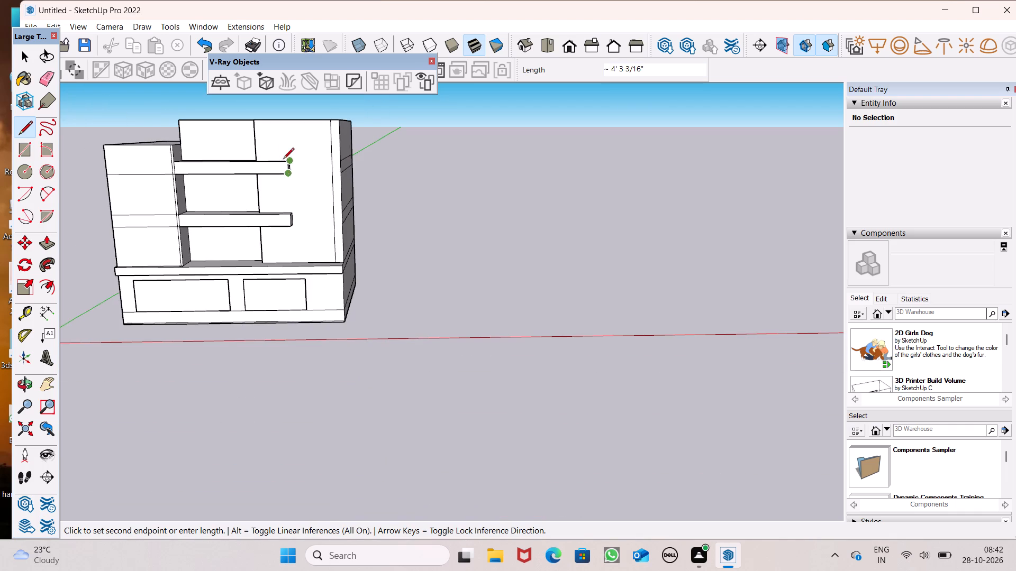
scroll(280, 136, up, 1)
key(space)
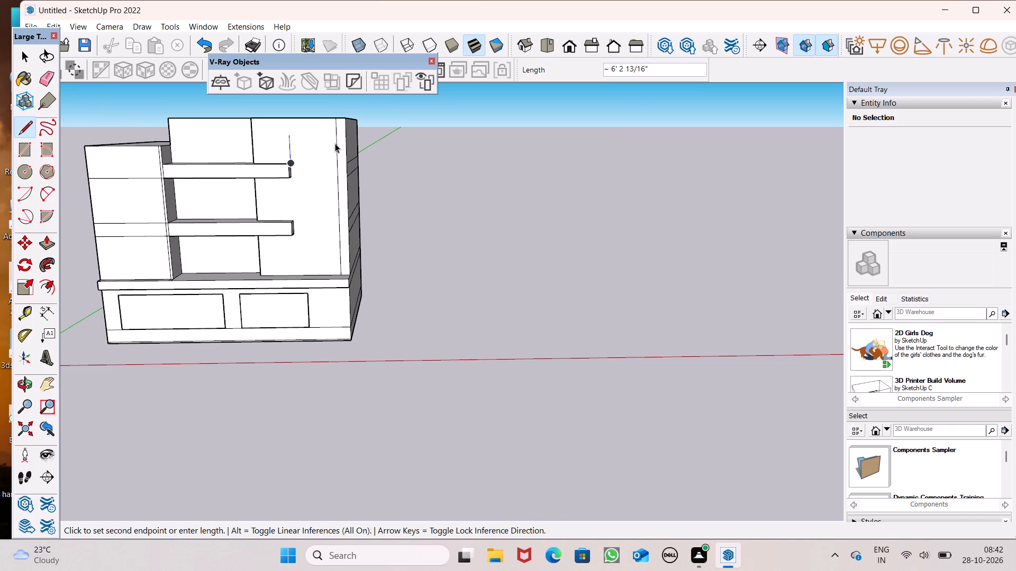
Shorten the lower projecting slab by pushing its end face in 2' 5 5/8" and pulling it back out 1' 1/16".
scroll(335, 143, up, 1)
drag(40, 245, 40, 244)
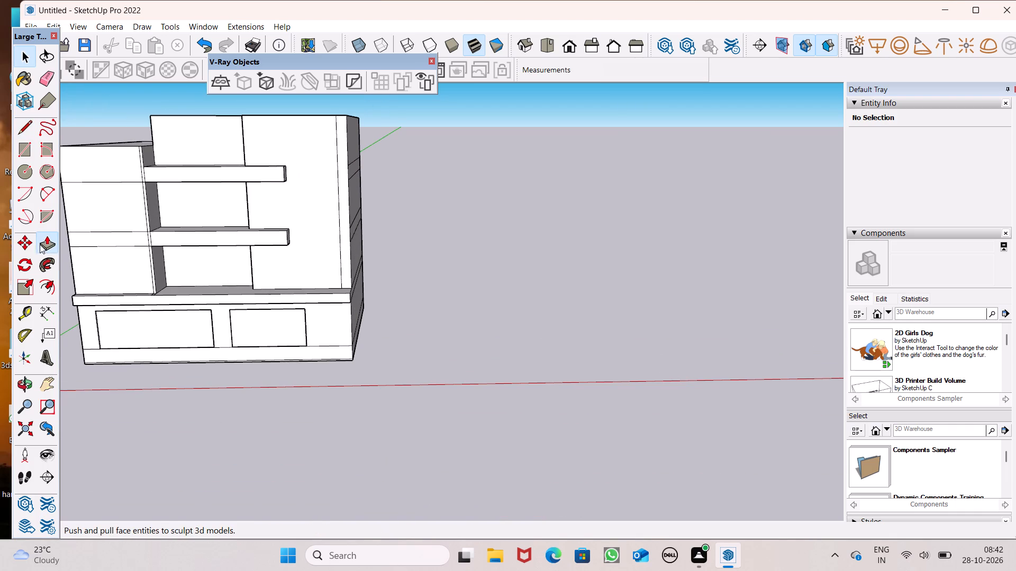
drag(40, 244, 44, 243)
middle_drag(400, 227, 226, 330)
scroll(230, 347, up, 1)
scroll(282, 217, up, 5)
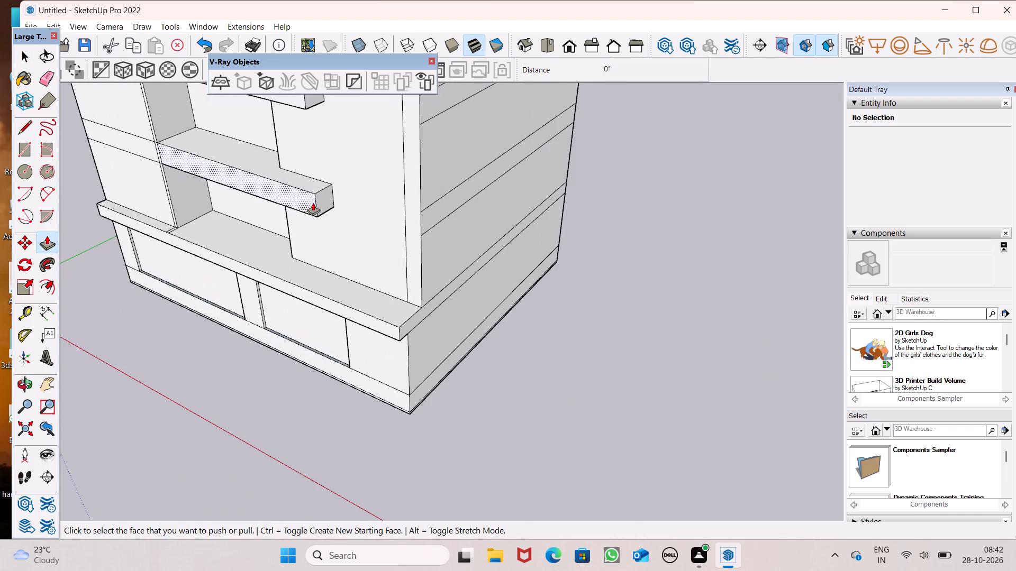
drag(323, 202, 306, 202)
scroll(361, 196, down, 3)
middle_drag(357, 200, 455, 153)
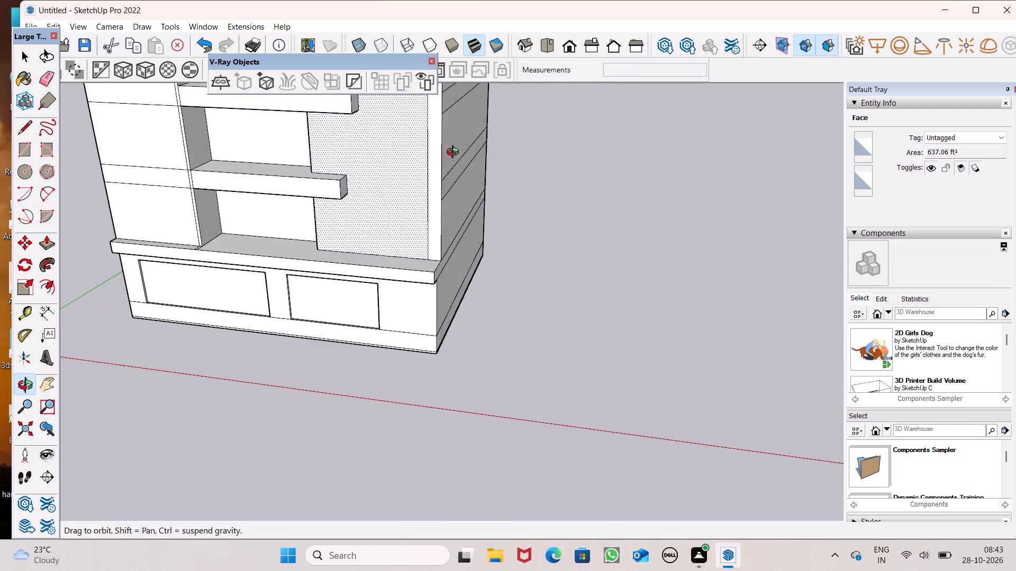
middle_drag(455, 153, 470, 167)
scroll(598, 302, down, 6)
scroll(508, 159, up, 6)
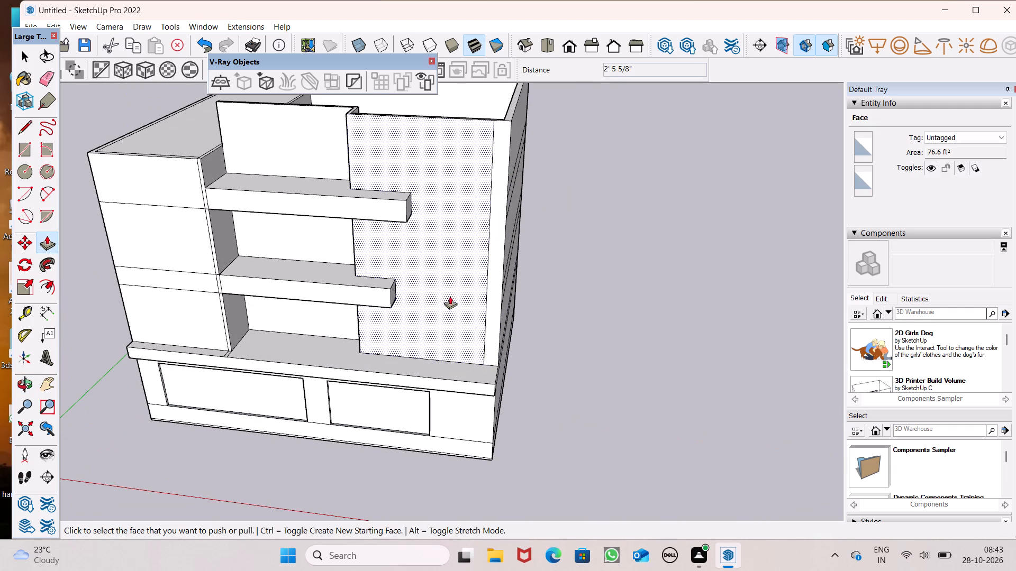
drag(394, 294, 401, 296)
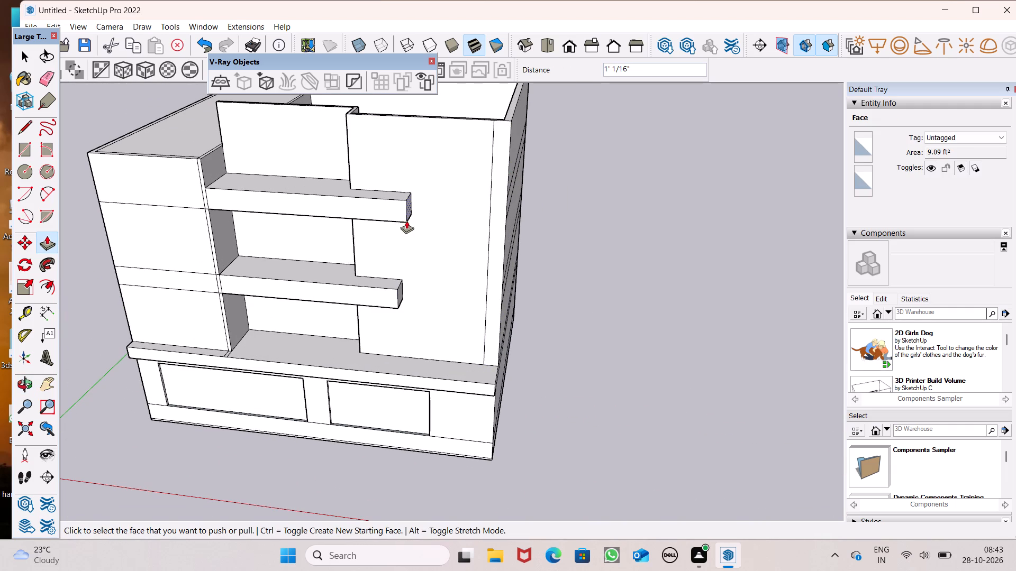
Push the upper projecting slab's end face in 1' 5 9/16", in line with the lower slab's end.
drag(407, 217, 402, 291)
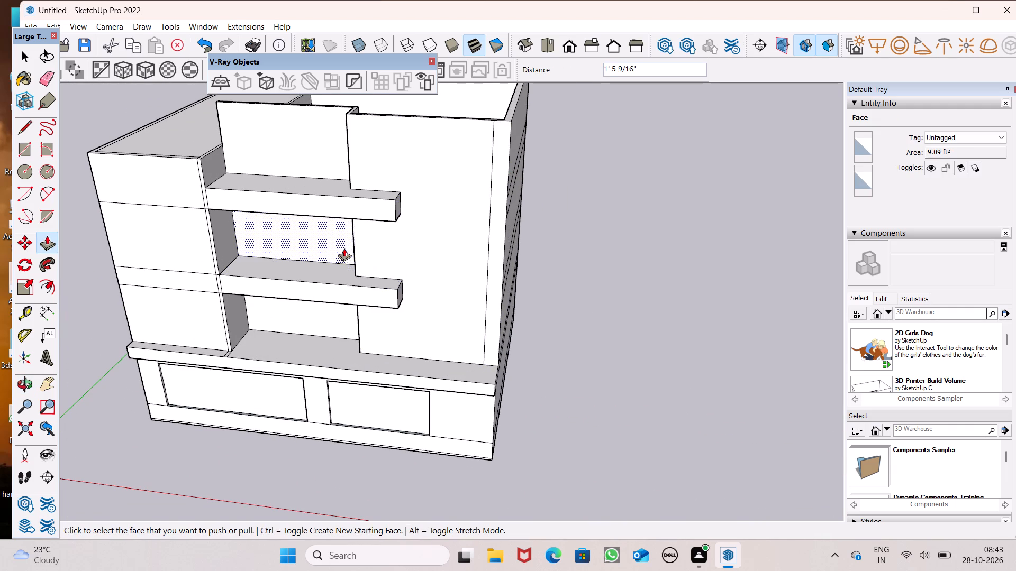
drag(397, 205, 411, 280)
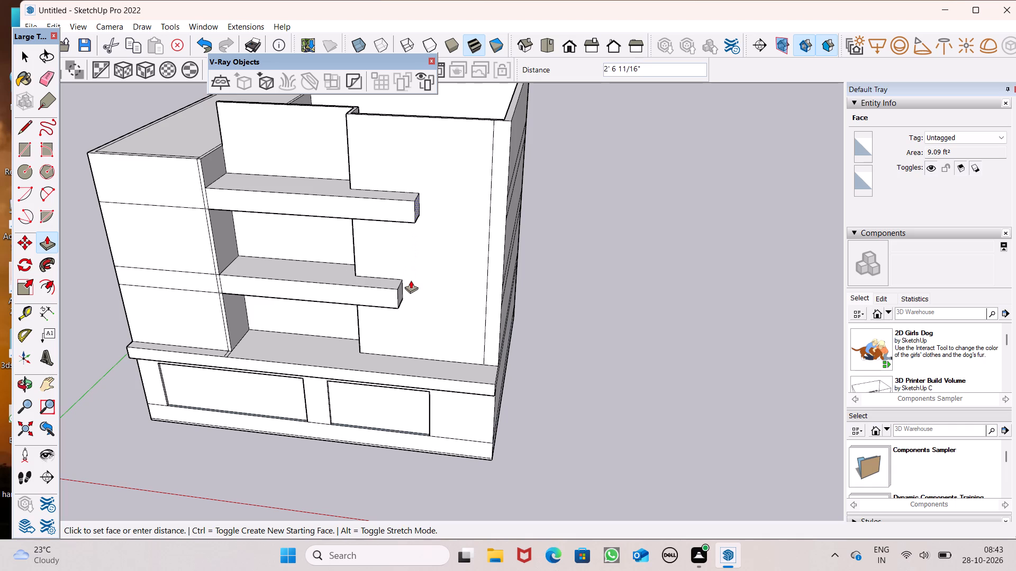
drag(411, 280, 402, 283)
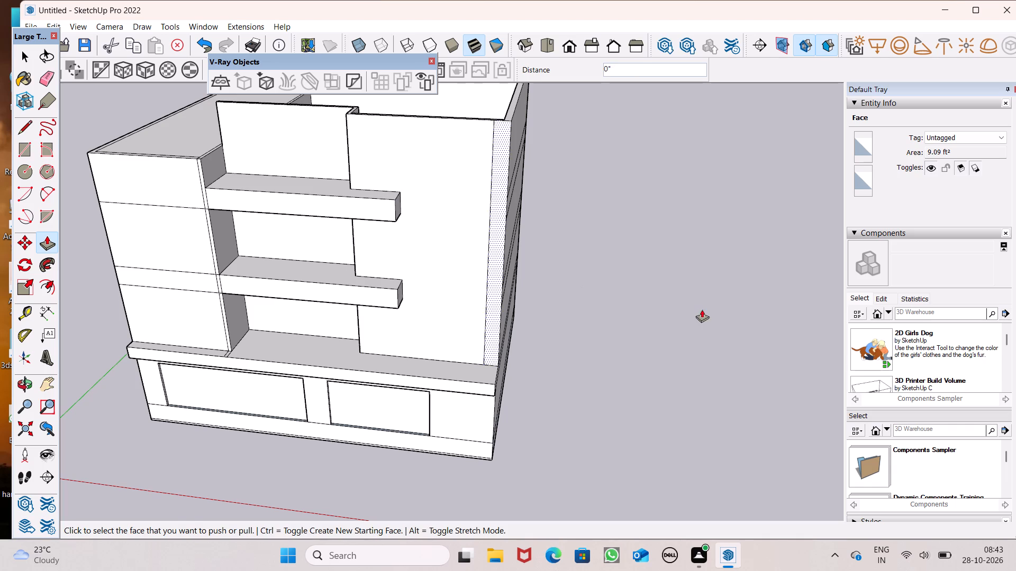
key(space)
Draw vertical lines on the right front wall from the upper slab's end, 10' up to the top edge and 23' down to the plinth.
click(24, 125)
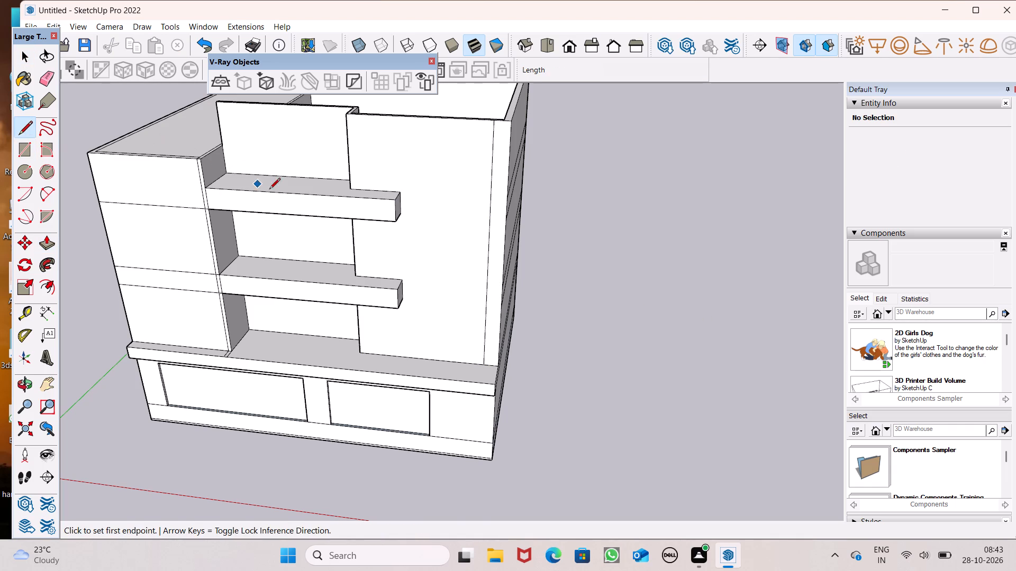
scroll(281, 194, up, 1)
middle_drag(283, 196, 337, 191)
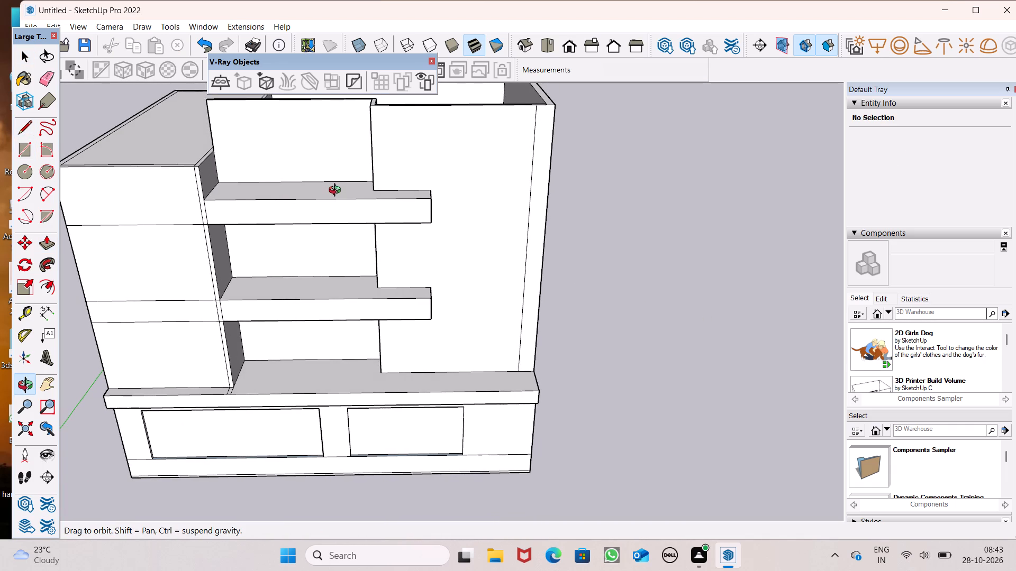
middle_drag(337, 191, 326, 200)
scroll(325, 201, up, 1)
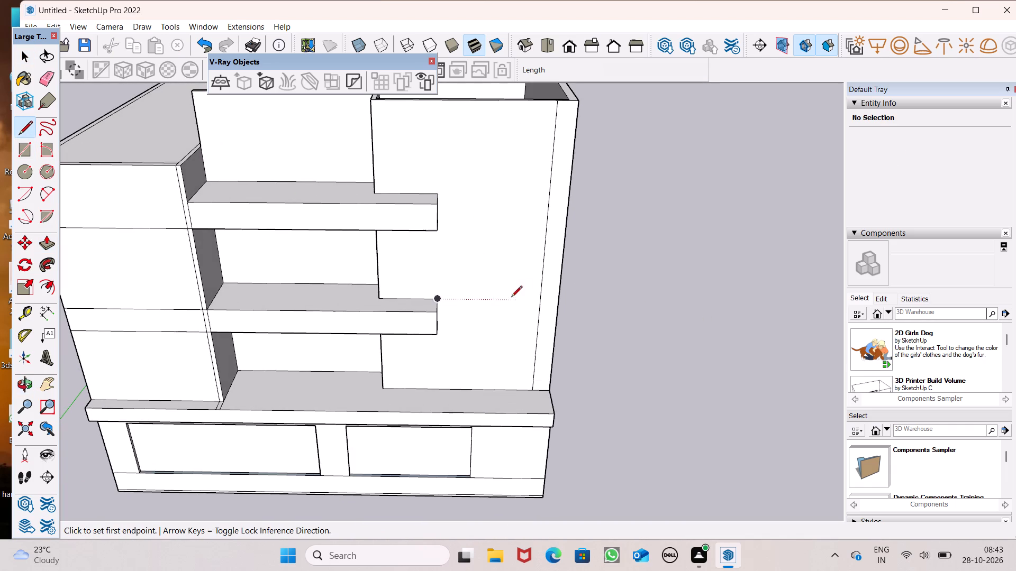
middle_drag(505, 298, 494, 260)
scroll(404, 201, down, 5)
scroll(418, 197, up, 2)
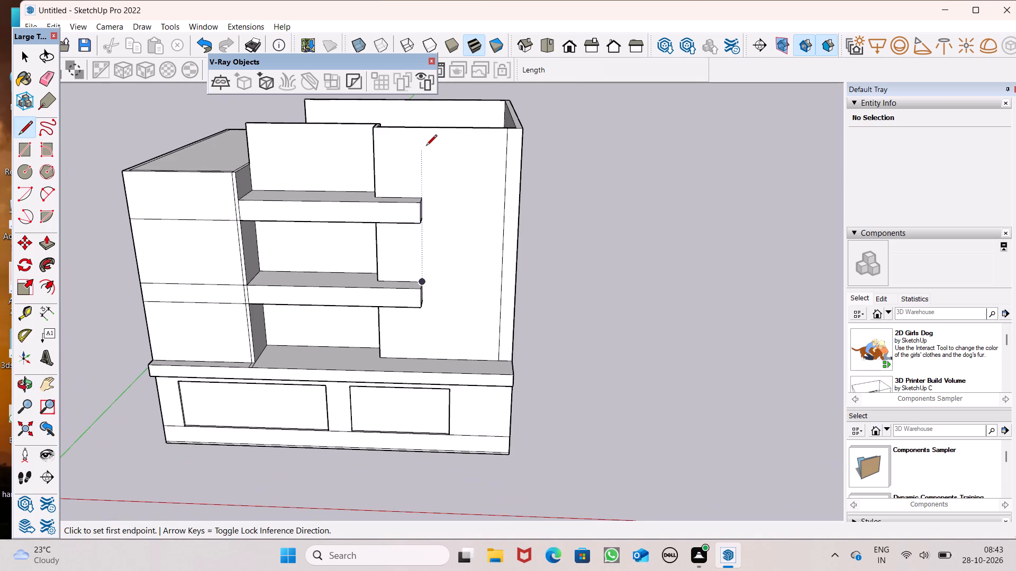
scroll(426, 146, up, 4)
drag(420, 225, 418, 201)
click(418, 119)
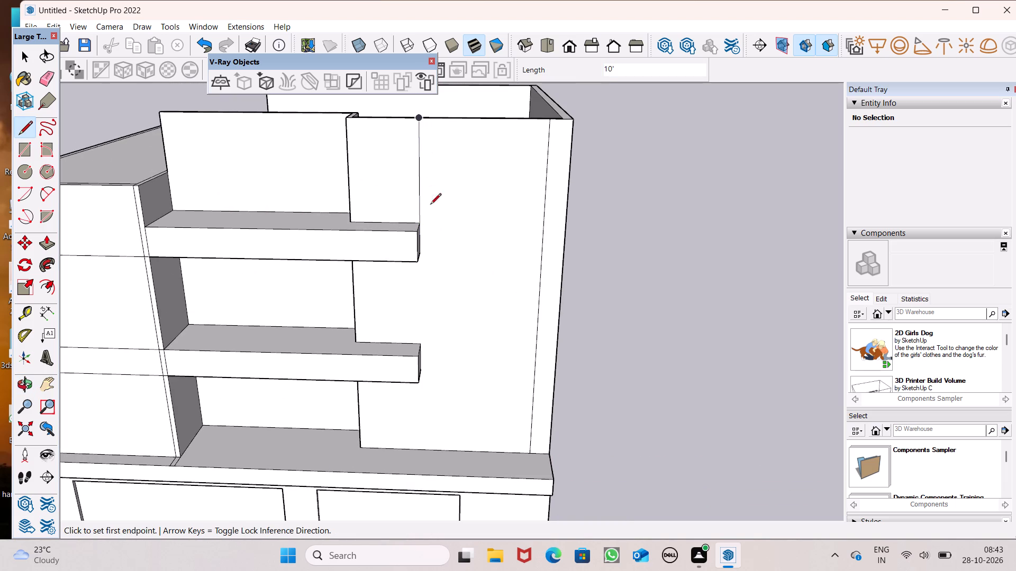
drag(422, 252, 421, 264)
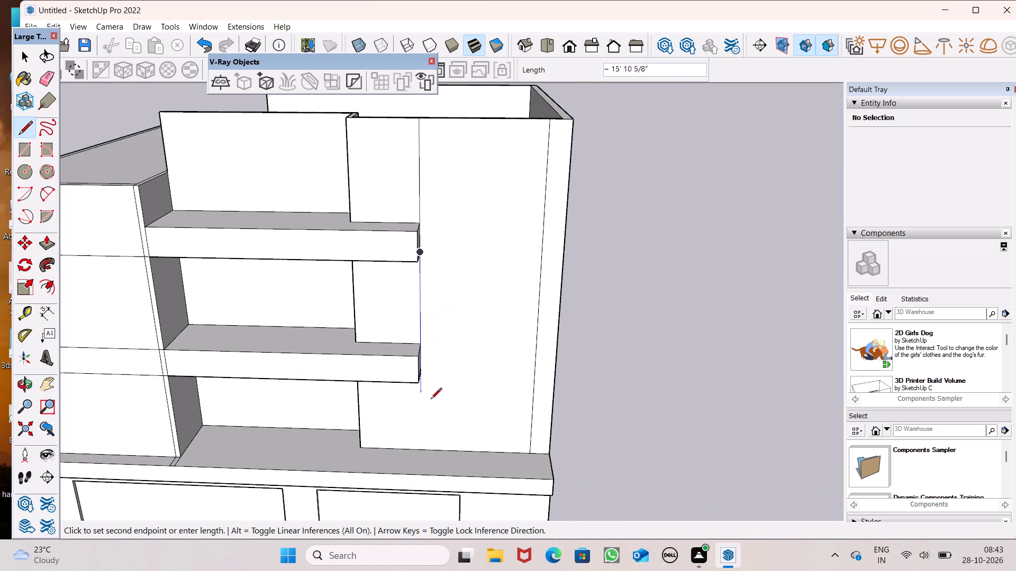
click(416, 452)
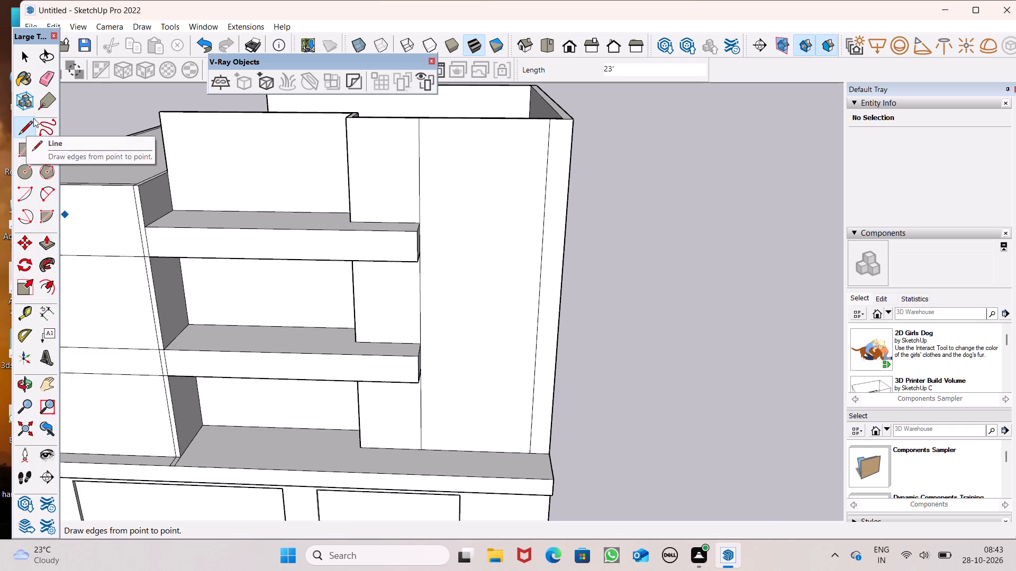
Draw a rectangle about 34' by 10' 4" inside the wide middle strip of the right front wall, inset from the strip's edges.
click(24, 148)
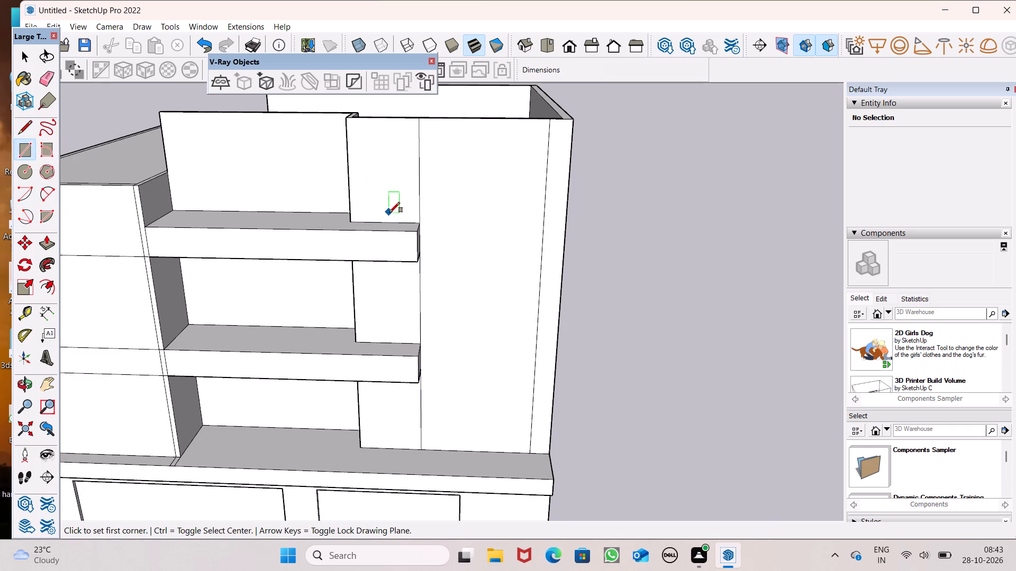
scroll(391, 212, down, 1)
middle_drag(445, 301, 443, 271)
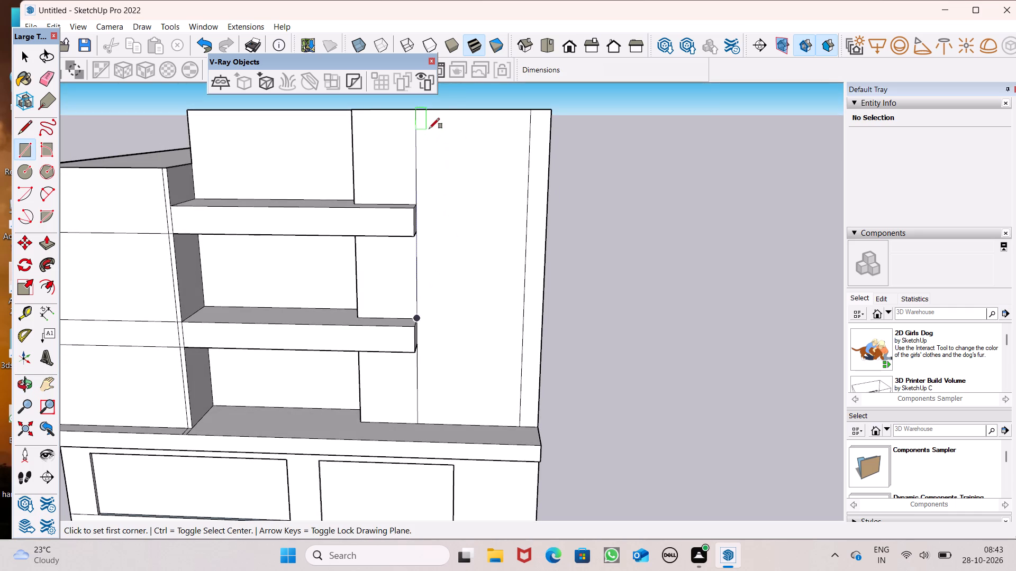
scroll(480, 193, down, 2)
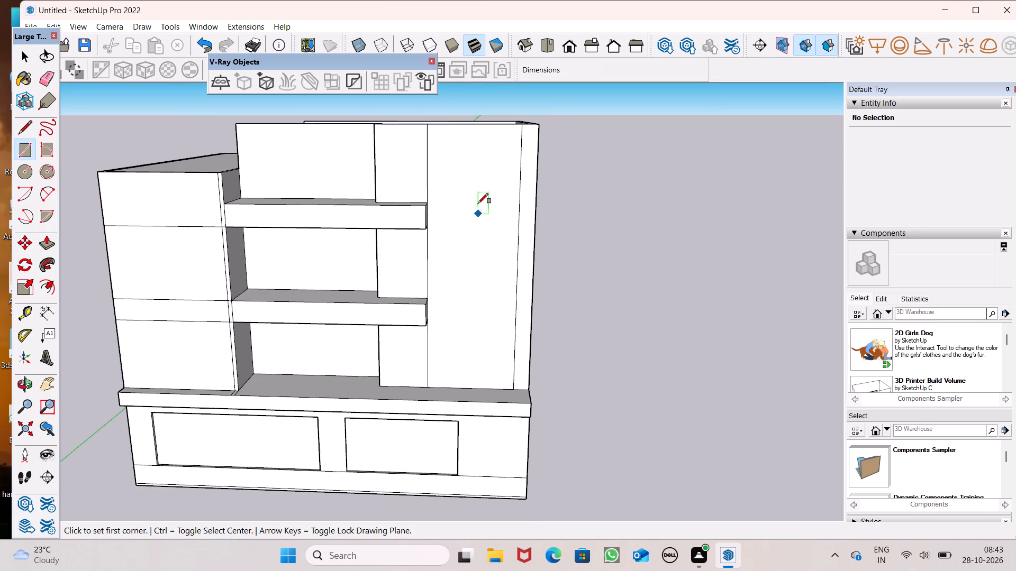
scroll(433, 141, up, 1)
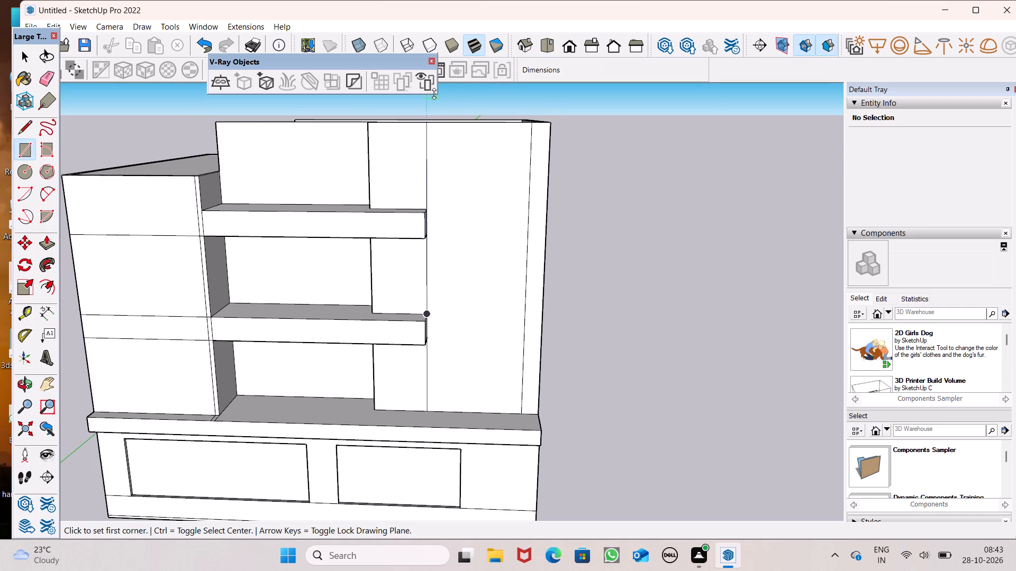
scroll(433, 94, up, 12)
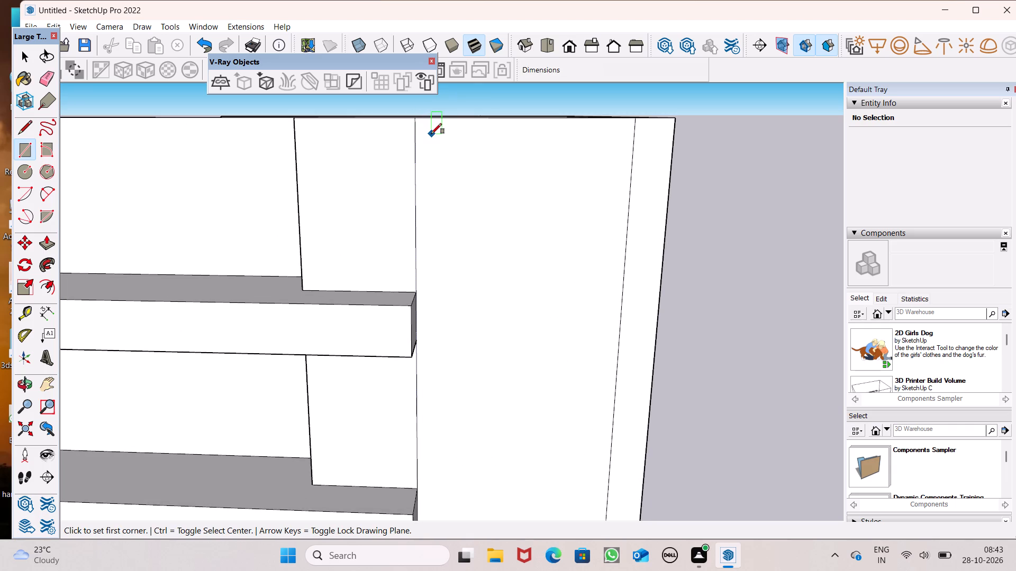
click(432, 132)
scroll(513, 163, down, 6)
scroll(570, 163, down, 7)
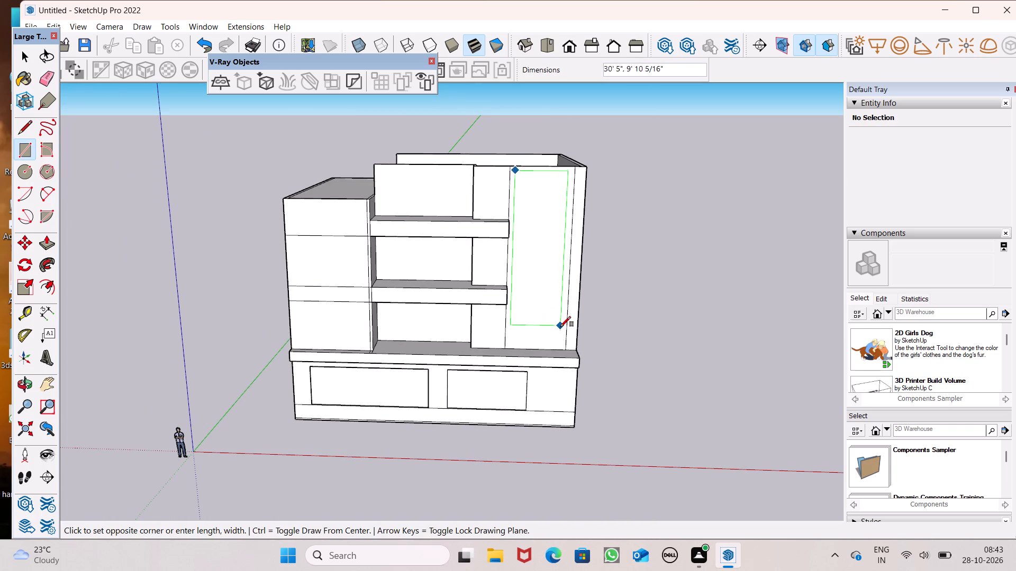
scroll(564, 340, up, 2)
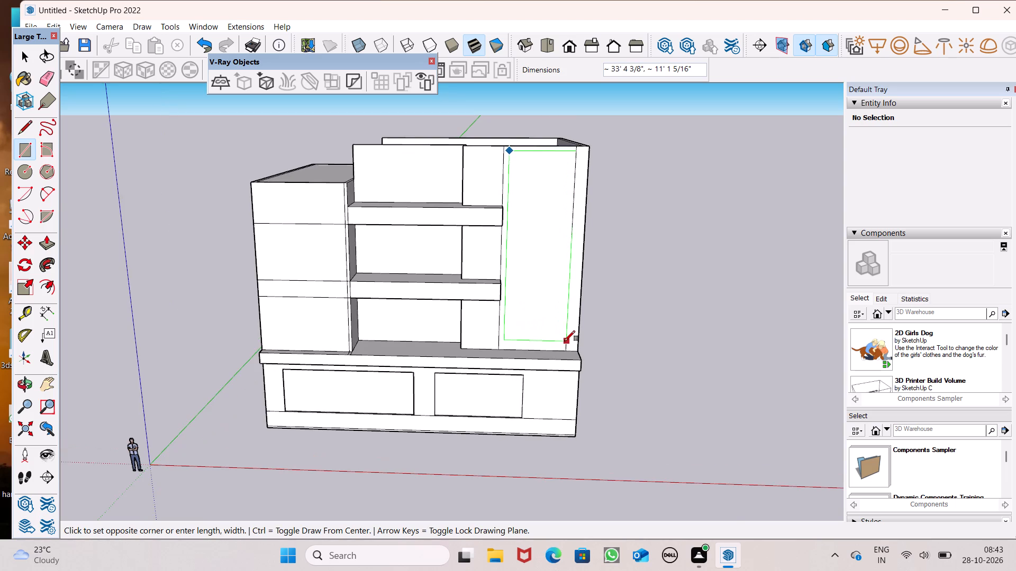
scroll(564, 348, up, 9)
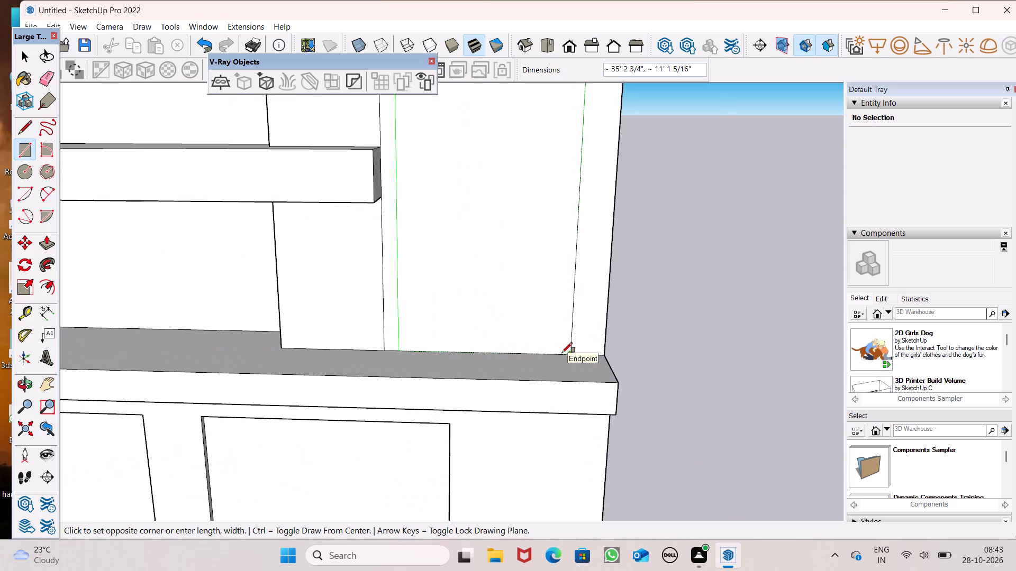
scroll(562, 353, up, 1)
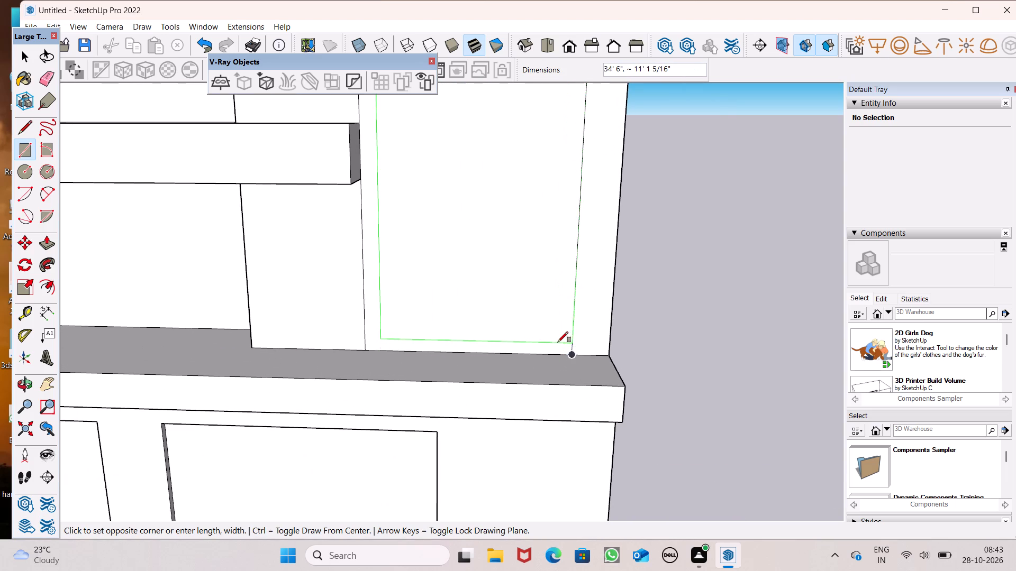
scroll(555, 344, up, 6)
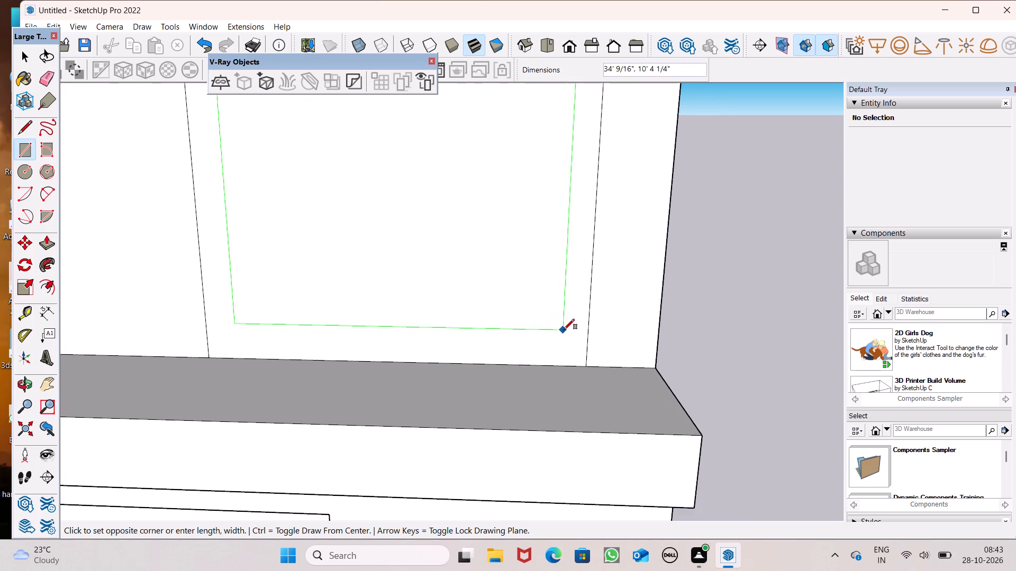
click(566, 319)
Examine the building and the right front wall's new panel outline from above and from the front.
scroll(483, 261, down, 16)
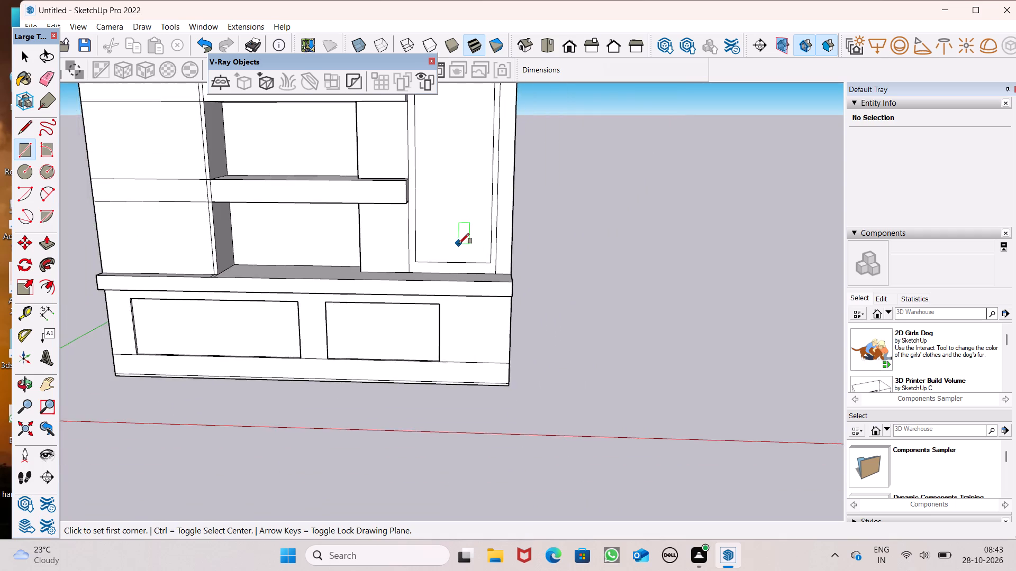
scroll(456, 241, down, 7)
middle_drag(450, 254, 398, 473)
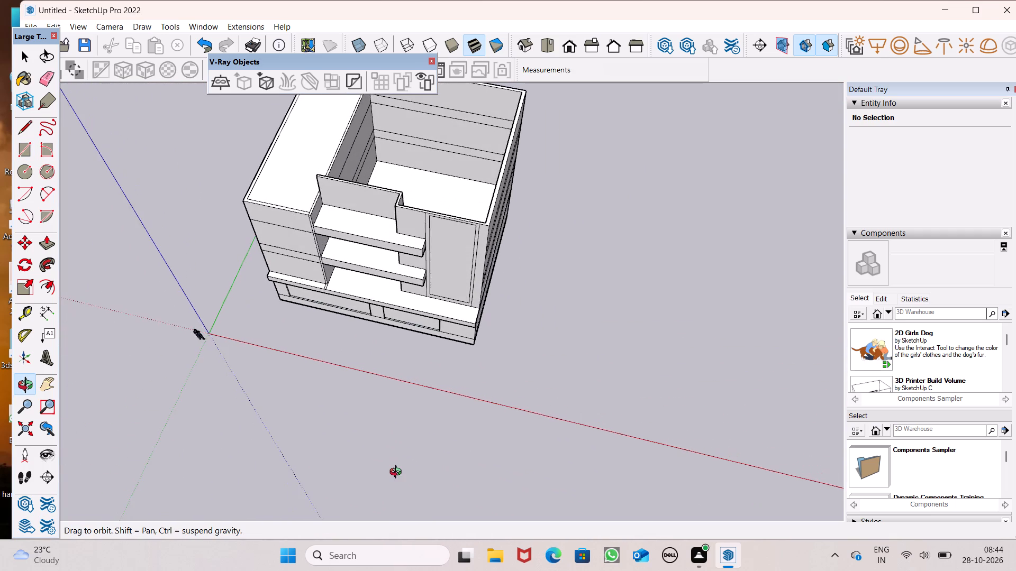
middle_drag(398, 473, 559, 464)
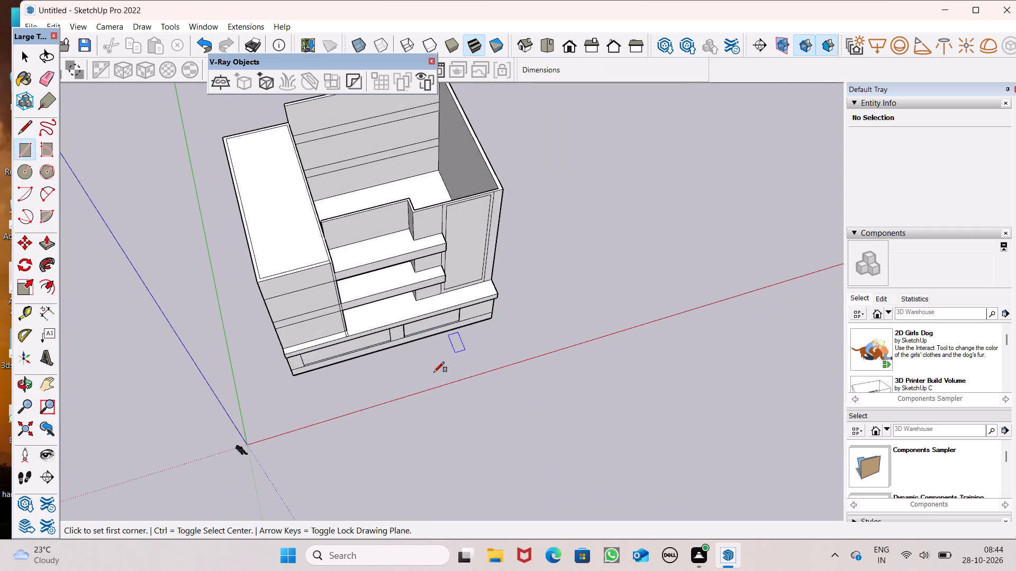
scroll(347, 455, down, 5)
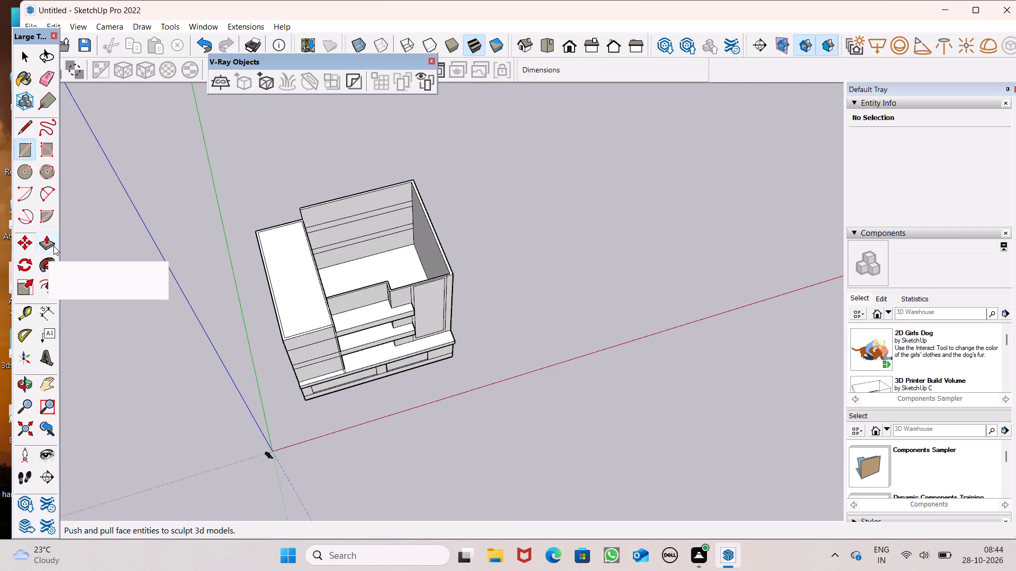
click(30, 126)
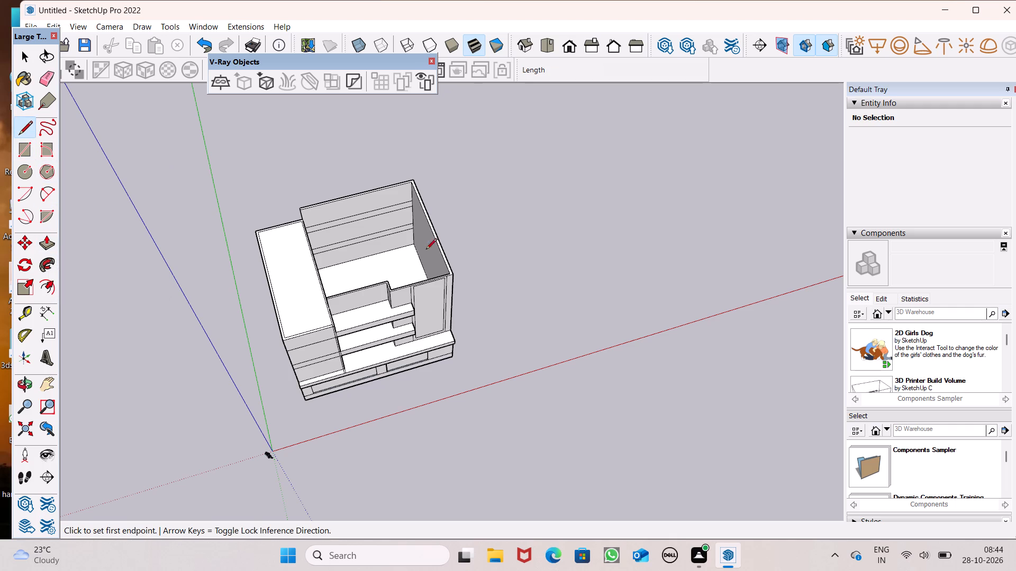
scroll(691, 331, up, 6)
scroll(298, 307, up, 5)
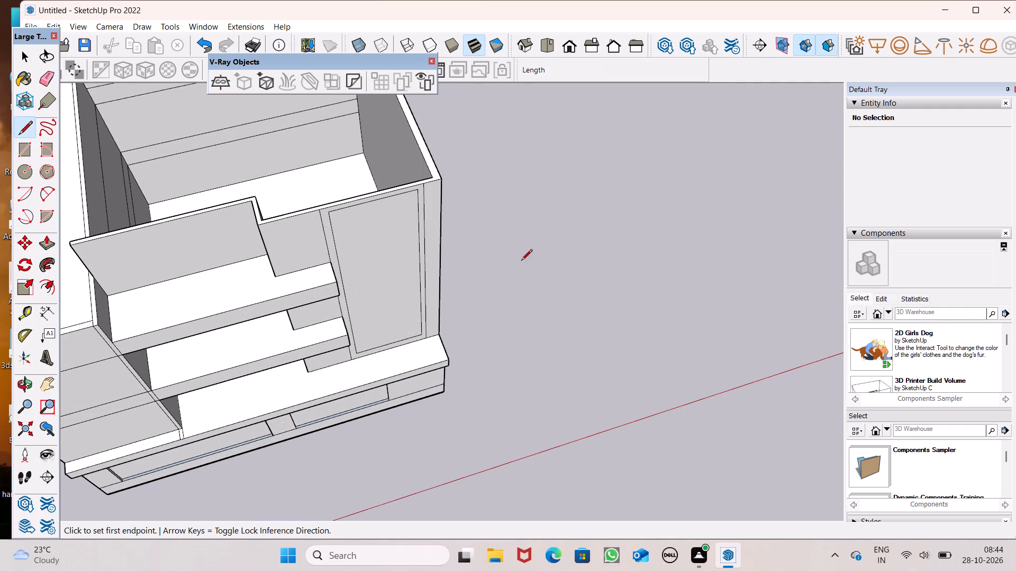
scroll(529, 279, down, 2)
middle_drag(540, 300, 507, 205)
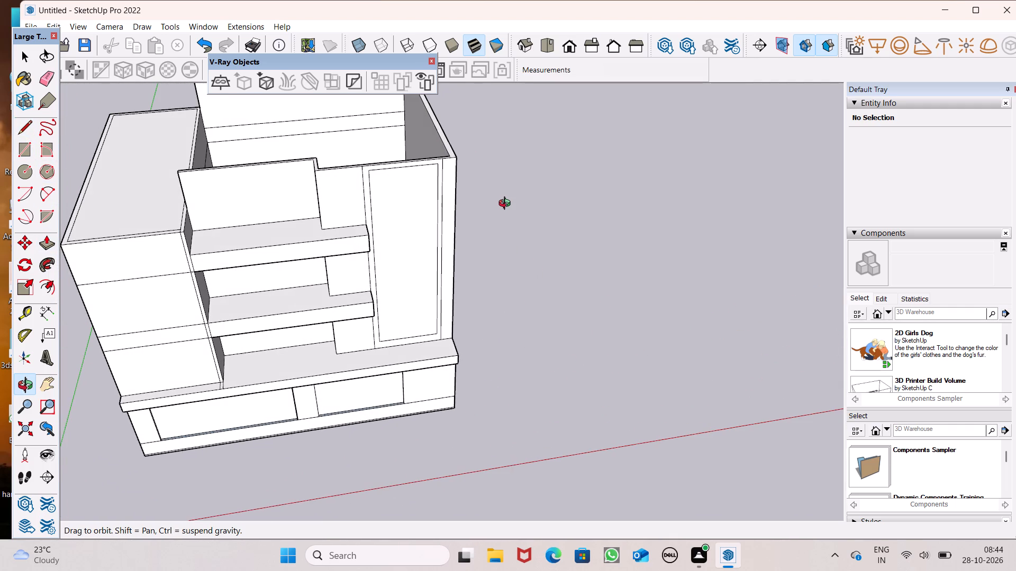
middle_drag(507, 205, 474, 262)
scroll(530, 259, down, 3)
middle_drag(543, 299, 543, 299)
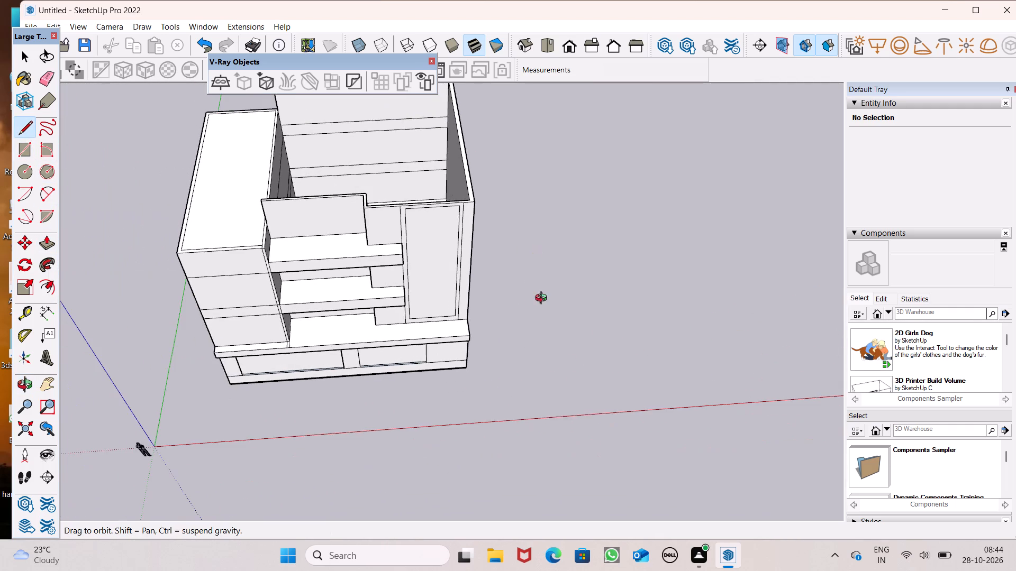
middle_drag(543, 299, 531, 171)
middle_drag(540, 256, 517, 224)
scroll(537, 256, up, 1)
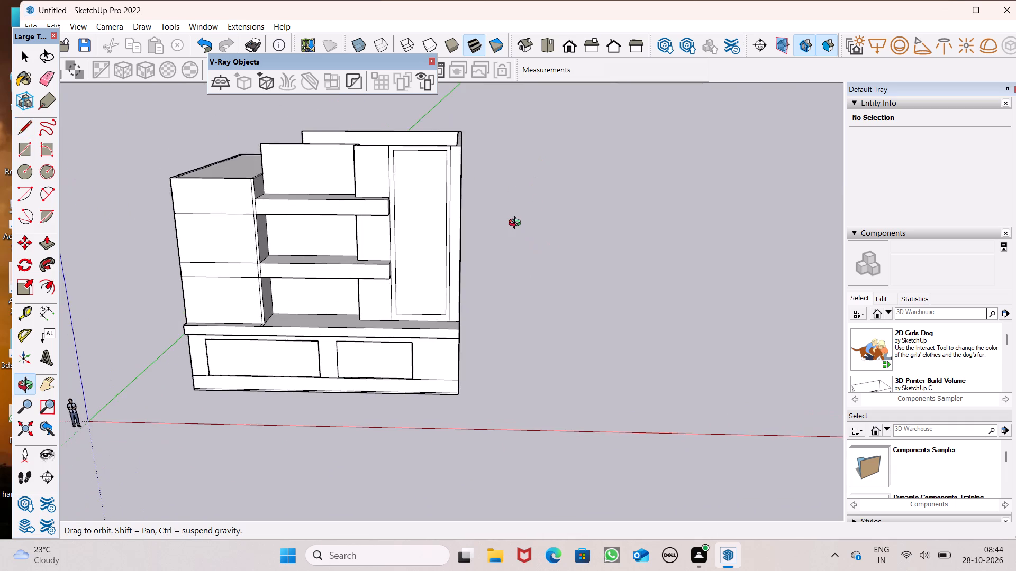
middle_drag(517, 224, 520, 328)
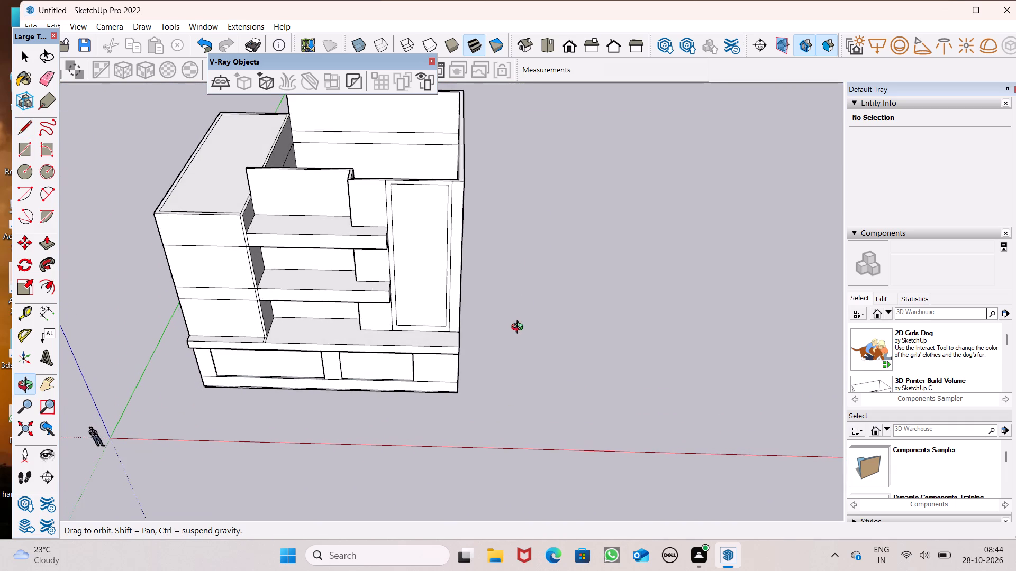
middle_drag(520, 328, 510, 406)
middle_drag(509, 408, 494, 341)
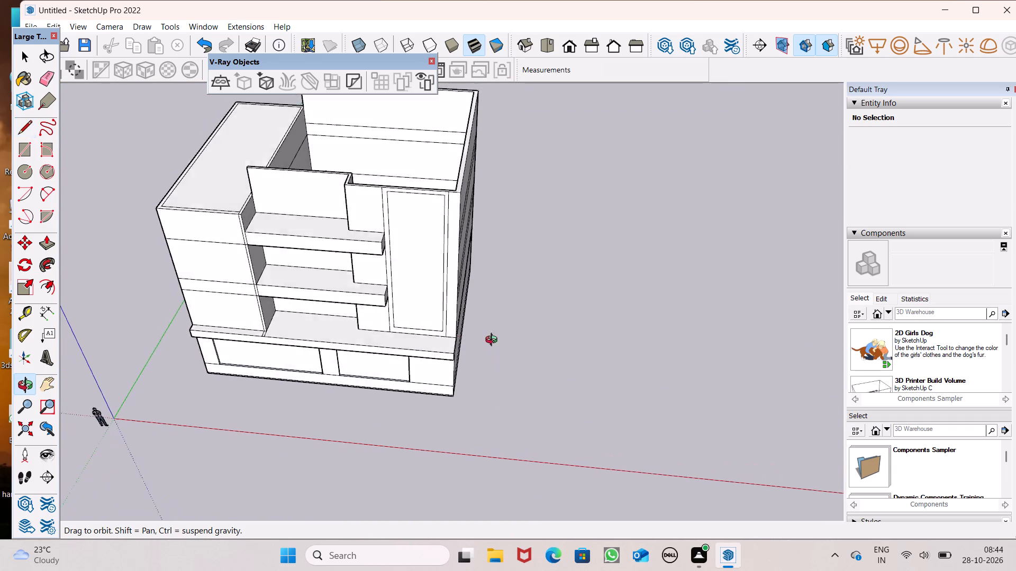
middle_drag(494, 341, 494, 339)
middle_drag(496, 320, 506, 288)
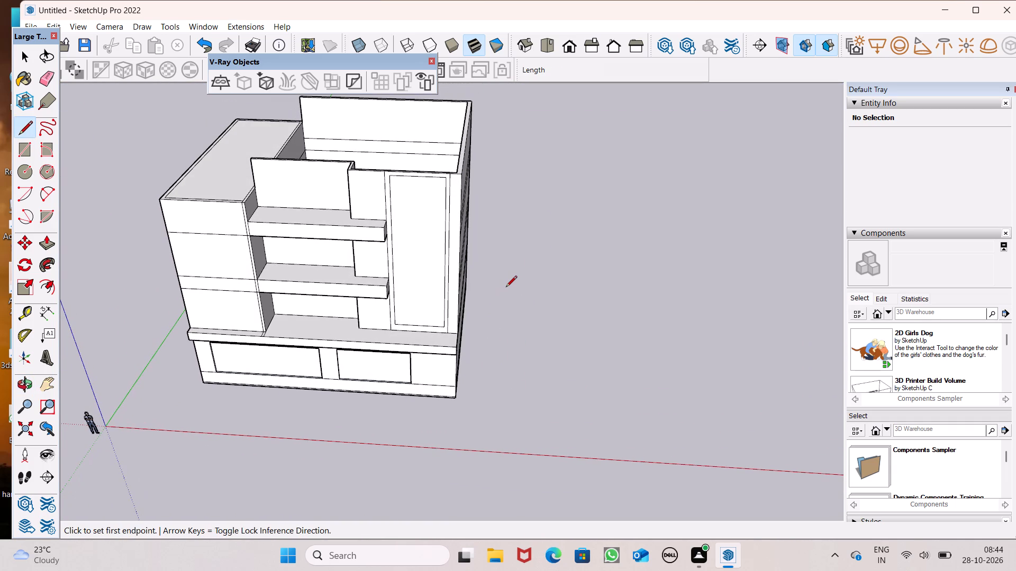
scroll(506, 288, down, 1)
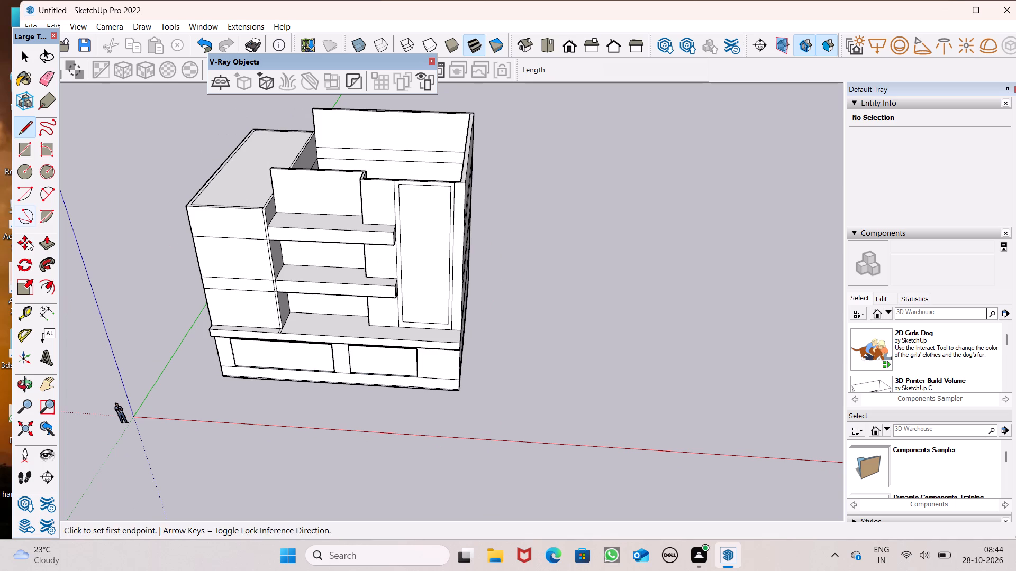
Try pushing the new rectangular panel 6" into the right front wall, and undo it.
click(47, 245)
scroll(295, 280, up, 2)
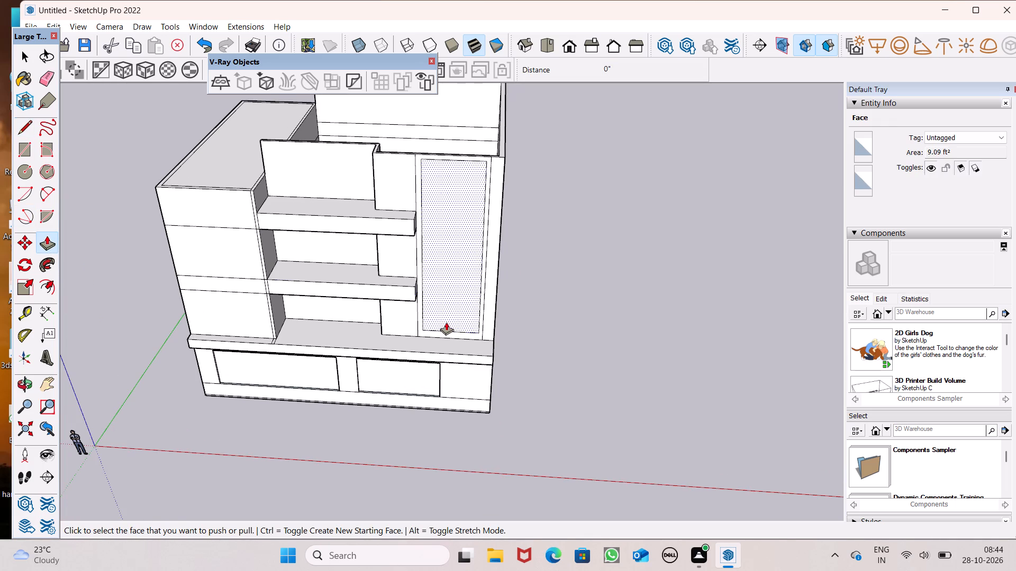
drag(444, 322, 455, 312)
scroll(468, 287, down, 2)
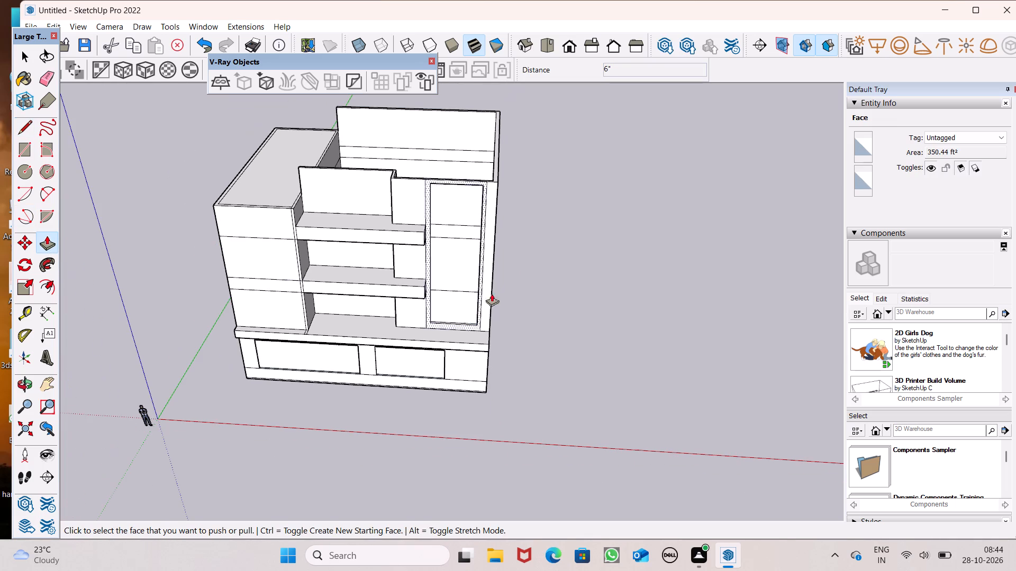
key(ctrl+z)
Erase the three horizontal lines across the inner face of the right front wall.
scroll(520, 264, down, 2)
middle_drag(600, 305, 588, 335)
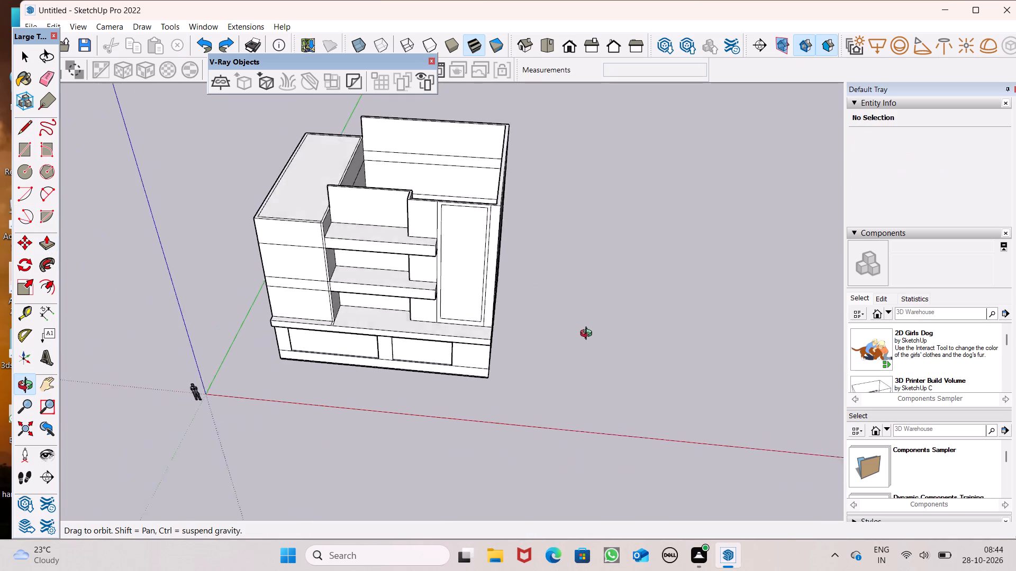
middle_drag(588, 335, 260, 467)
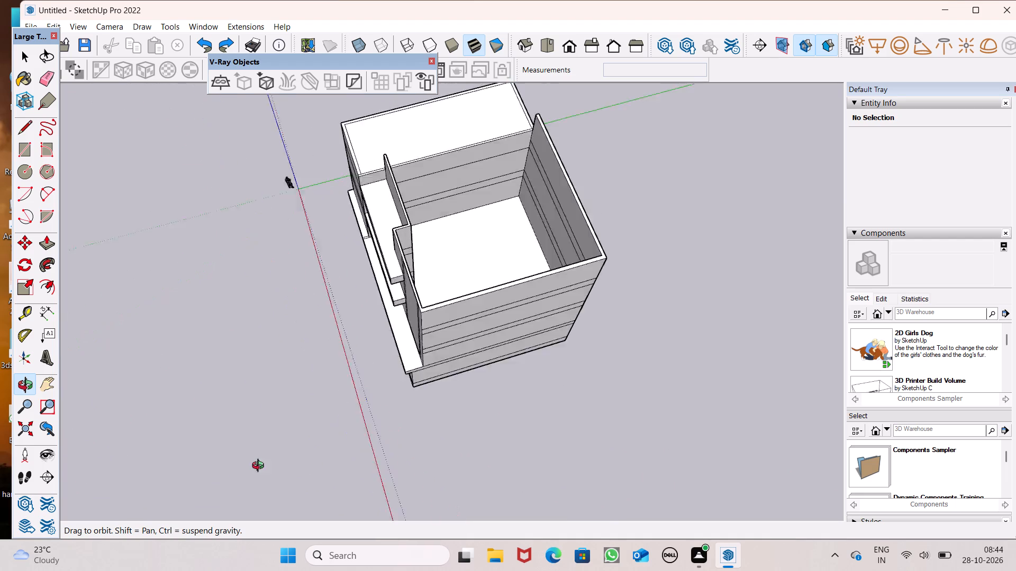
middle_drag(260, 467, 1, 434)
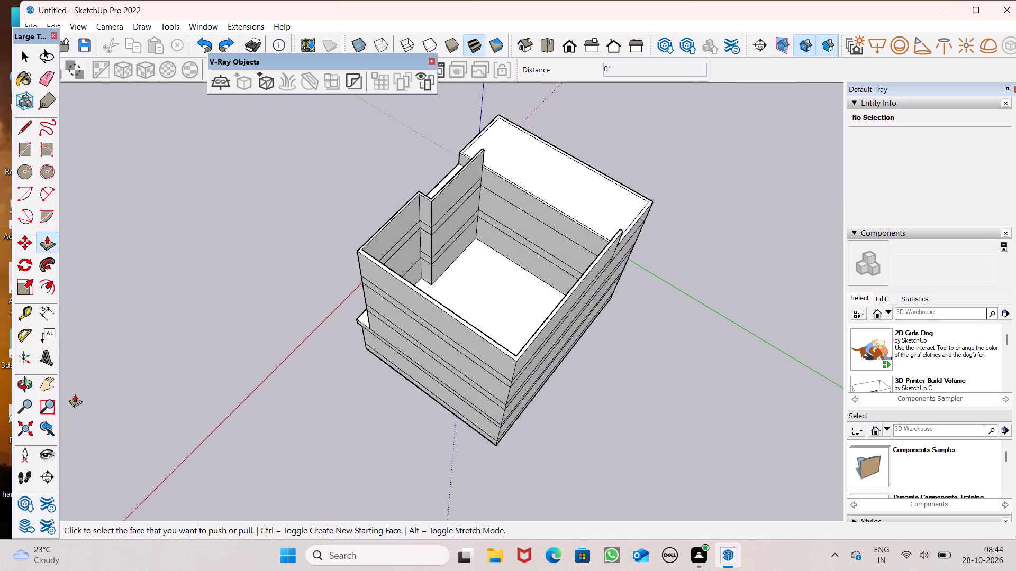
scroll(372, 294, up, 1)
middle_drag(372, 294, 214, 295)
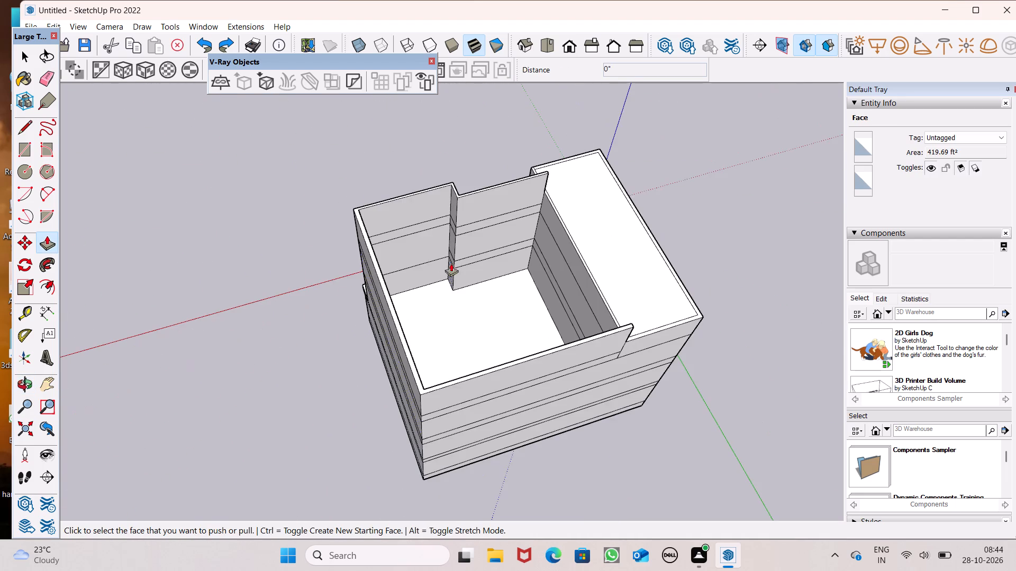
scroll(451, 263, up, 3)
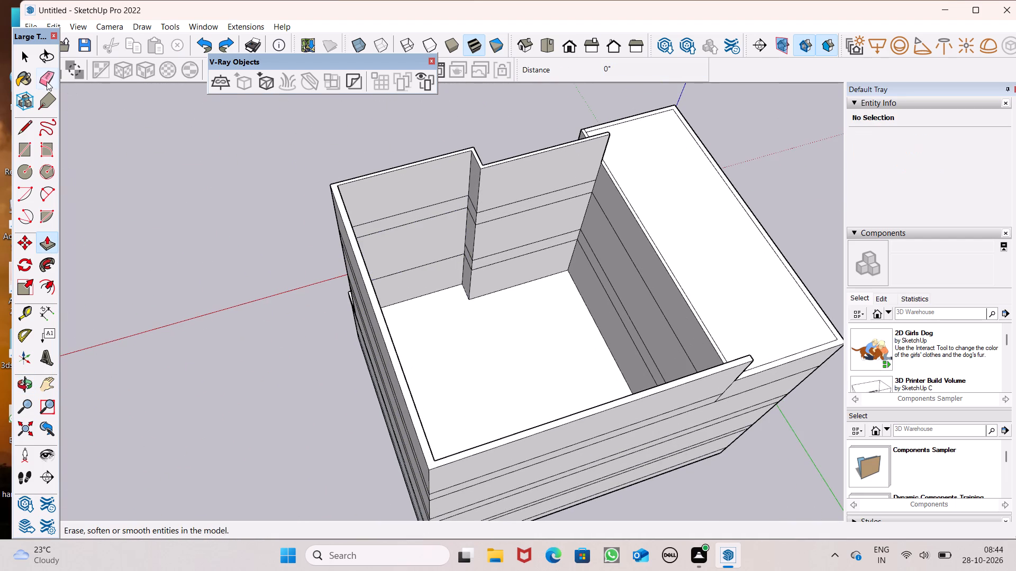
click(47, 81)
scroll(450, 228, up, 3)
drag(397, 182, 402, 267)
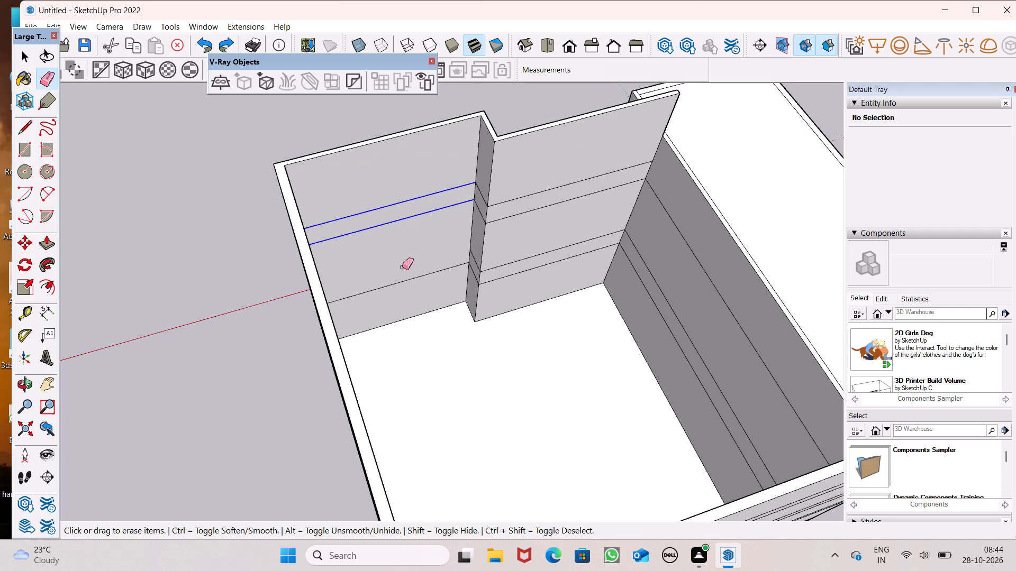
drag(402, 267, 402, 280)
Thicken the right front wall inward by pulling its inner face about 6" with Push/Pull.
scroll(356, 211, down, 3)
middle_drag(146, 266, 660, 119)
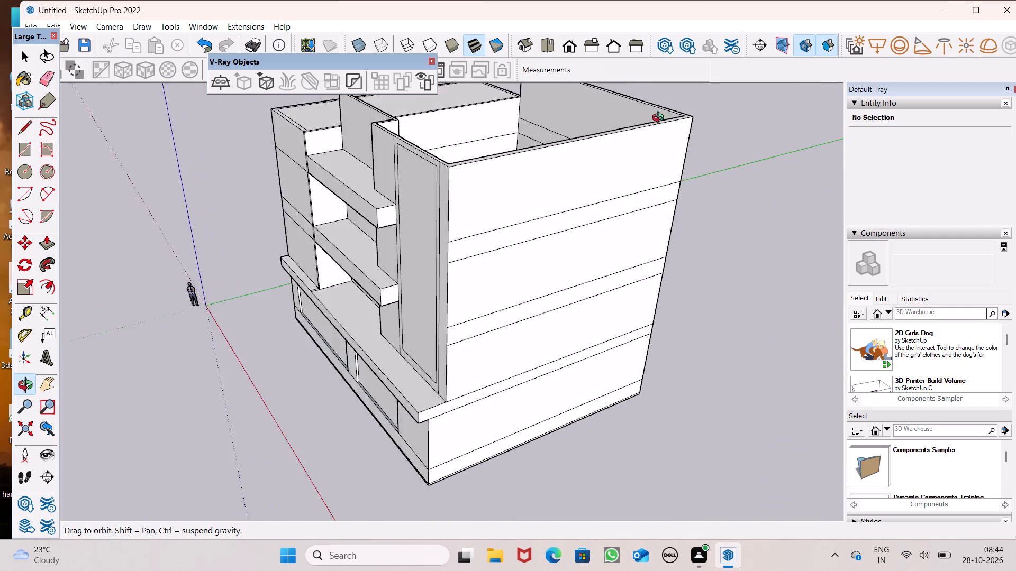
middle_drag(660, 119, 731, 82)
middle_drag(532, 228, 785, 152)
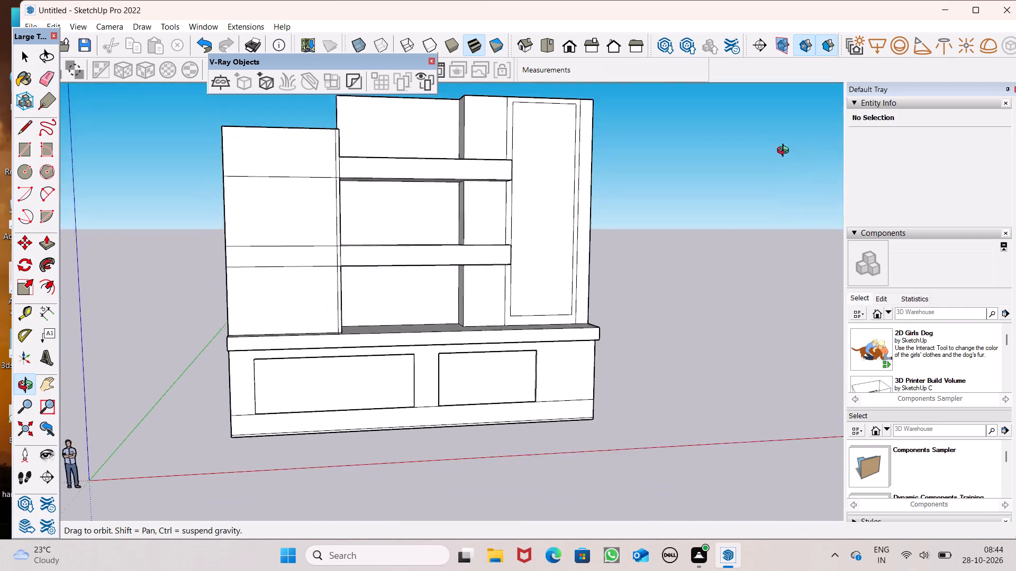
middle_drag(785, 152, 95, 466)
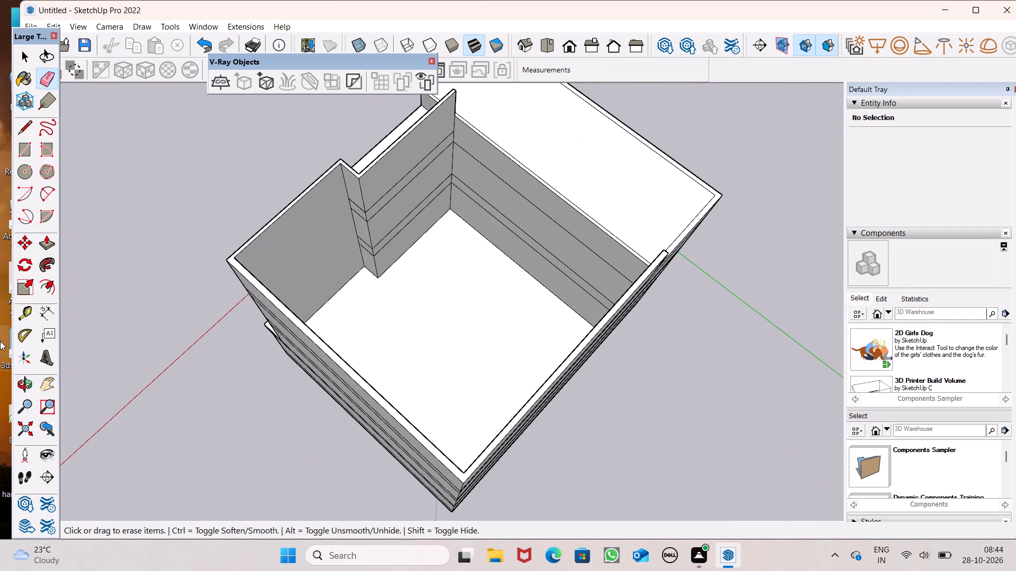
click(41, 238)
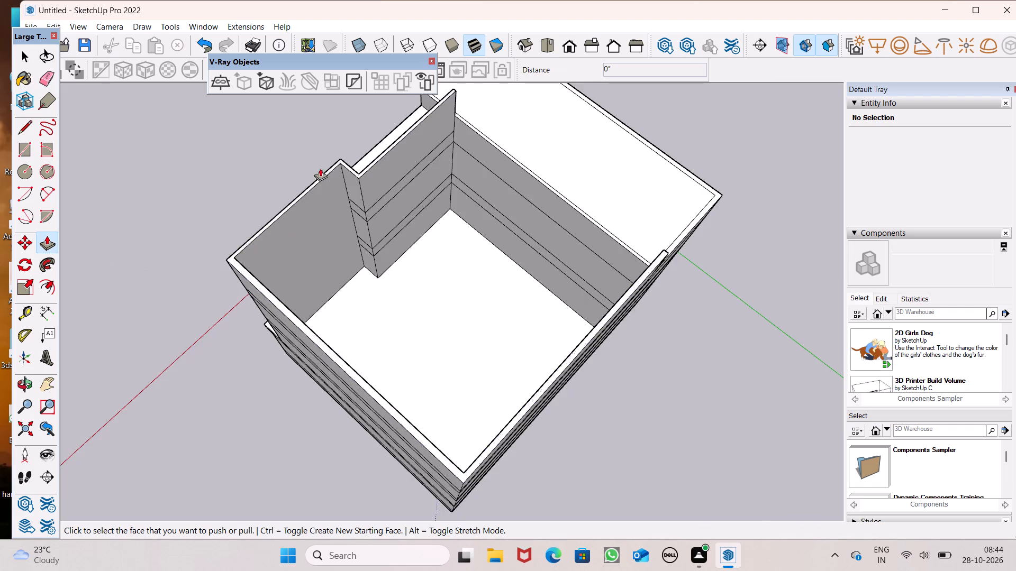
scroll(320, 168, up, 6)
scroll(283, 227, up, 5)
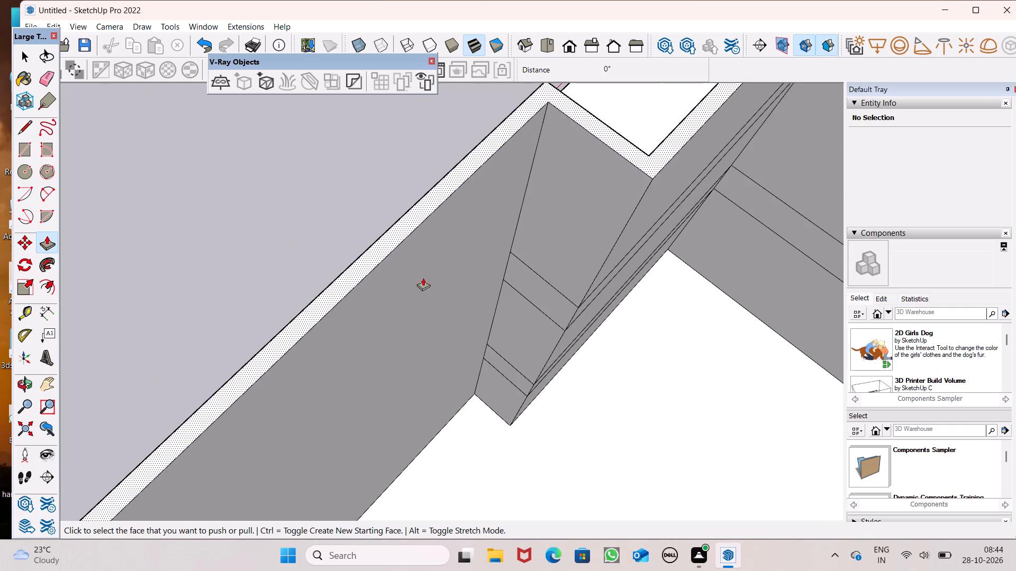
drag(422, 277, 437, 284)
scroll(341, 247, down, 4)
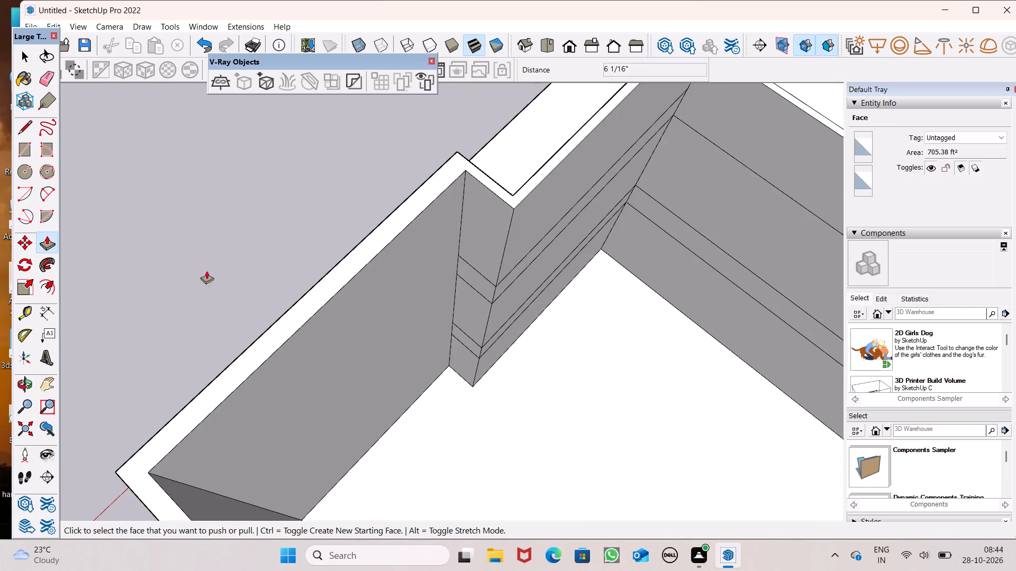
Push the tall inset rectangle on the right front wall about 1' through the wall's full thickness to cut an opening.
middle_drag(131, 287, 561, 223)
middle_drag(130, 448, 341, 410)
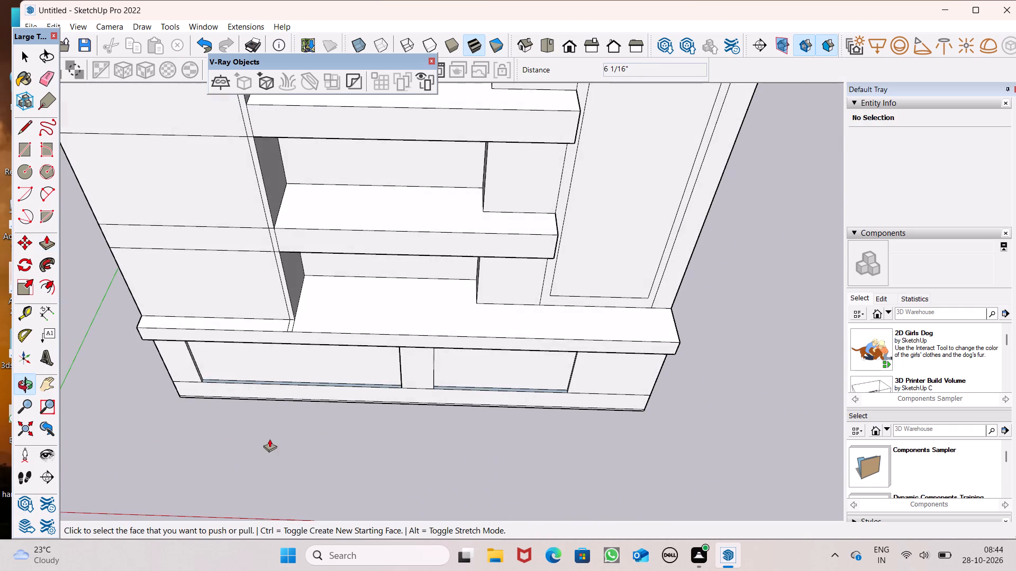
scroll(259, 441, down, 4)
scroll(606, 326, down, 3)
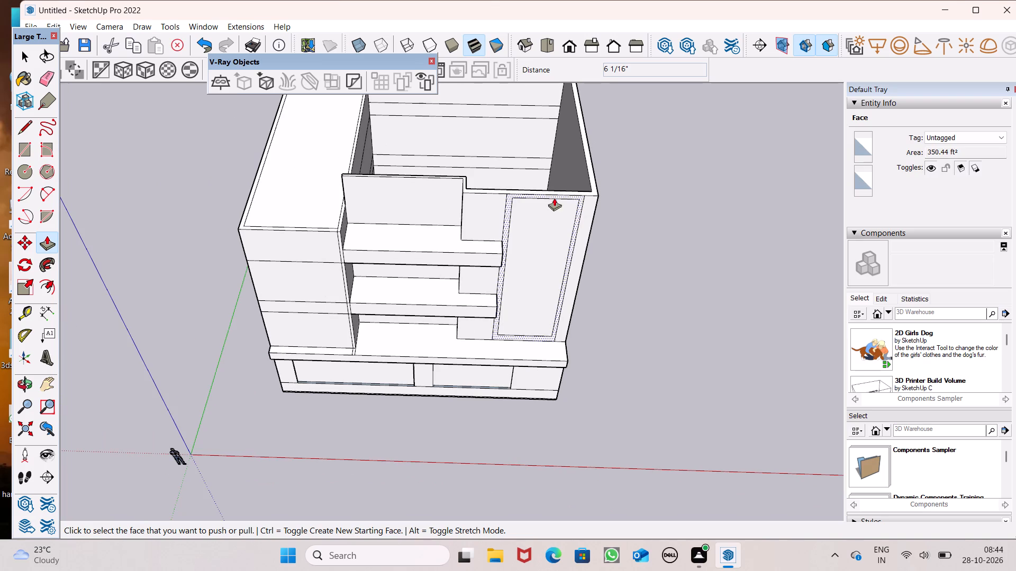
scroll(586, 215, up, 6)
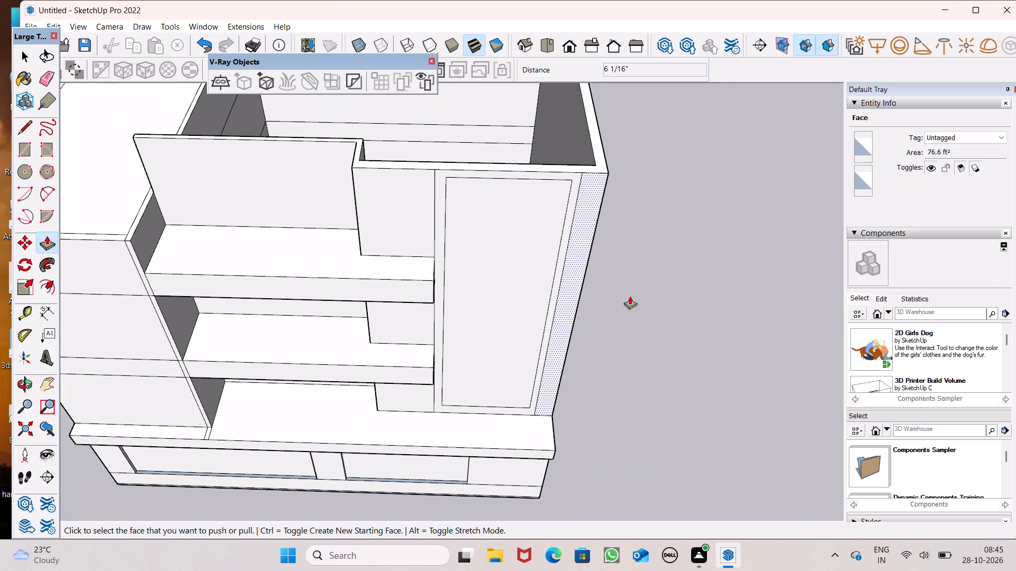
scroll(685, 307, up, 1)
middle_drag(601, 186, 600, 135)
scroll(601, 186, up, 1)
middle_click(600, 135)
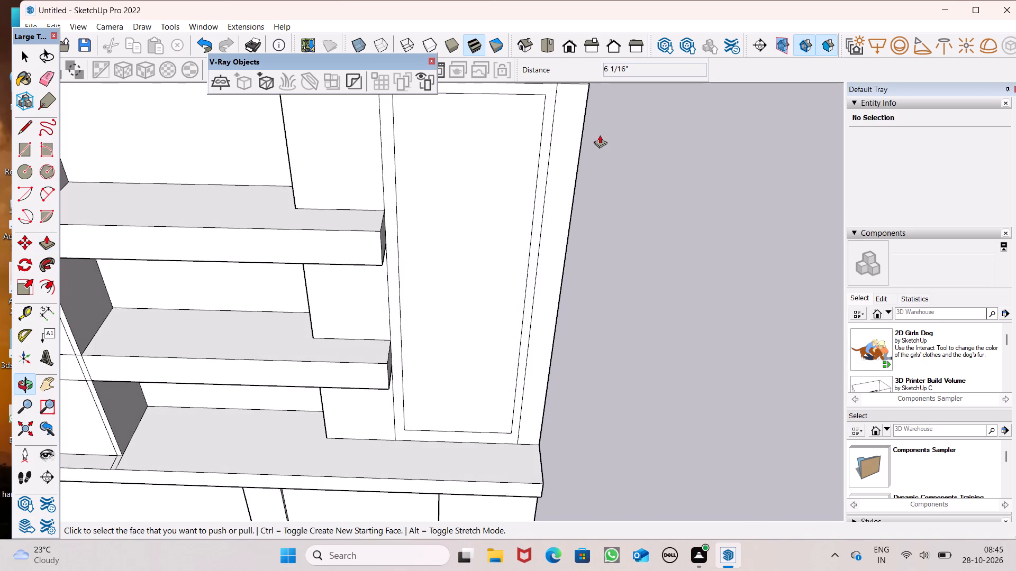
scroll(623, 223, down, 3)
scroll(575, 140, up, 3)
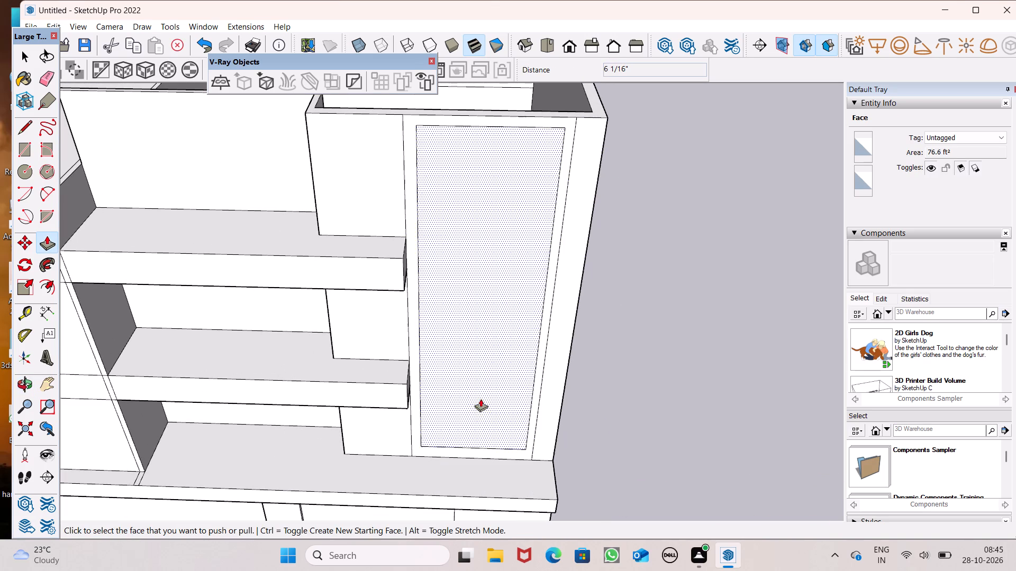
drag(477, 404, 488, 394)
scroll(462, 371, down, 2)
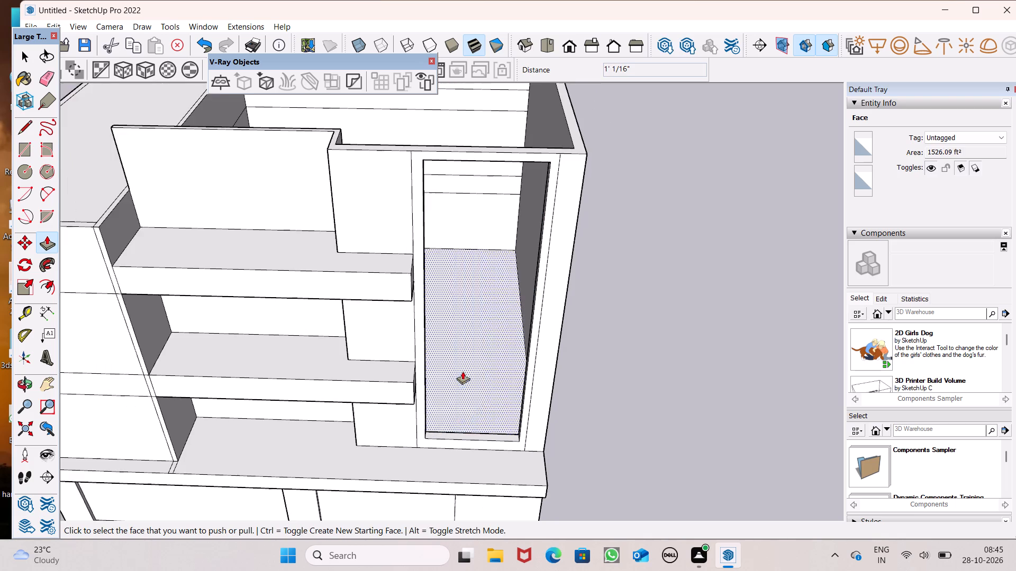
Draw a line about 38' long across the floor, from the front wall's inner jog corner straight to the rear wall.
scroll(645, 360, down, 3)
middle_drag(683, 382, 601, 398)
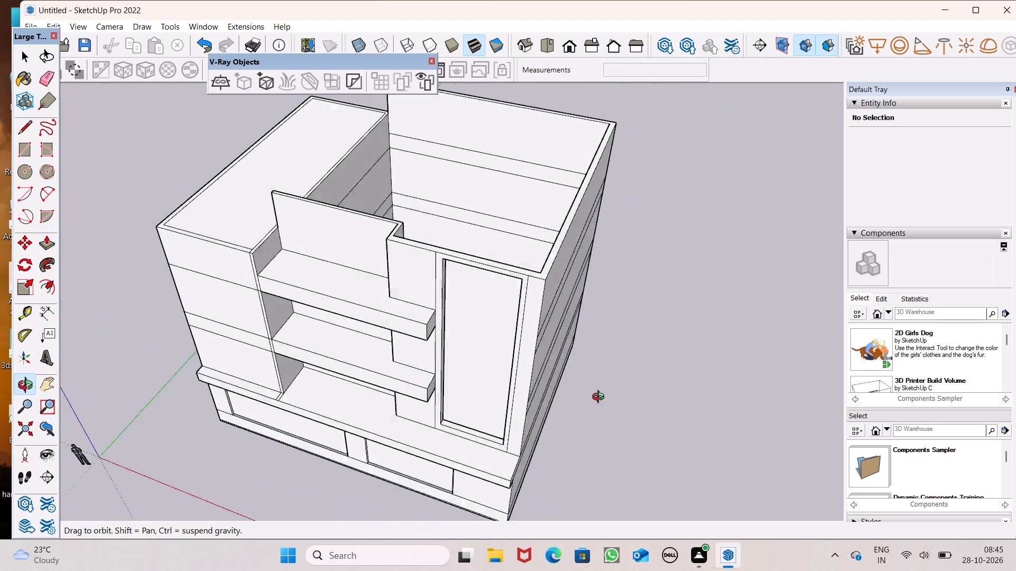
middle_drag(601, 398, 114, 489)
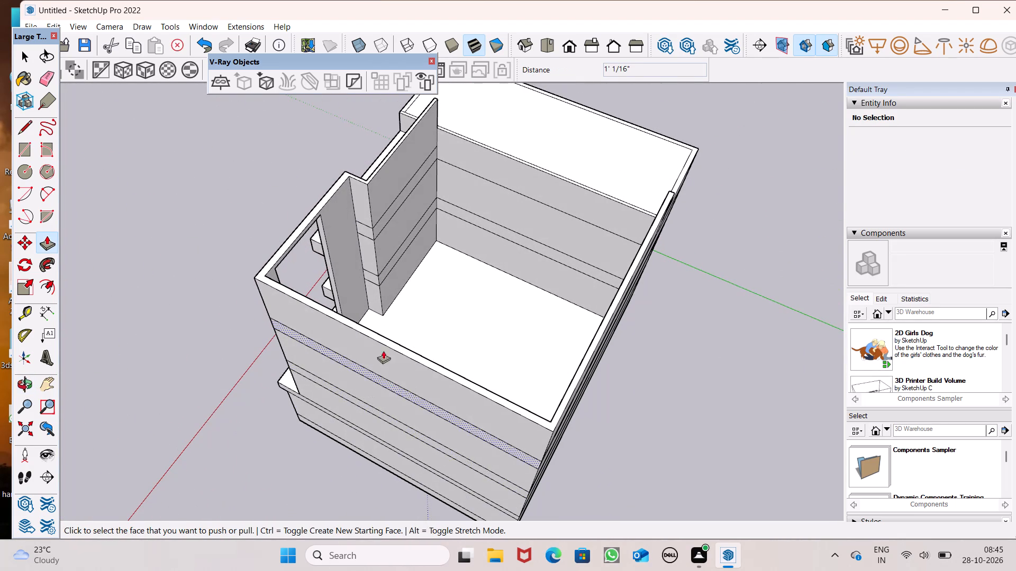
middle_drag(470, 333, 387, 362)
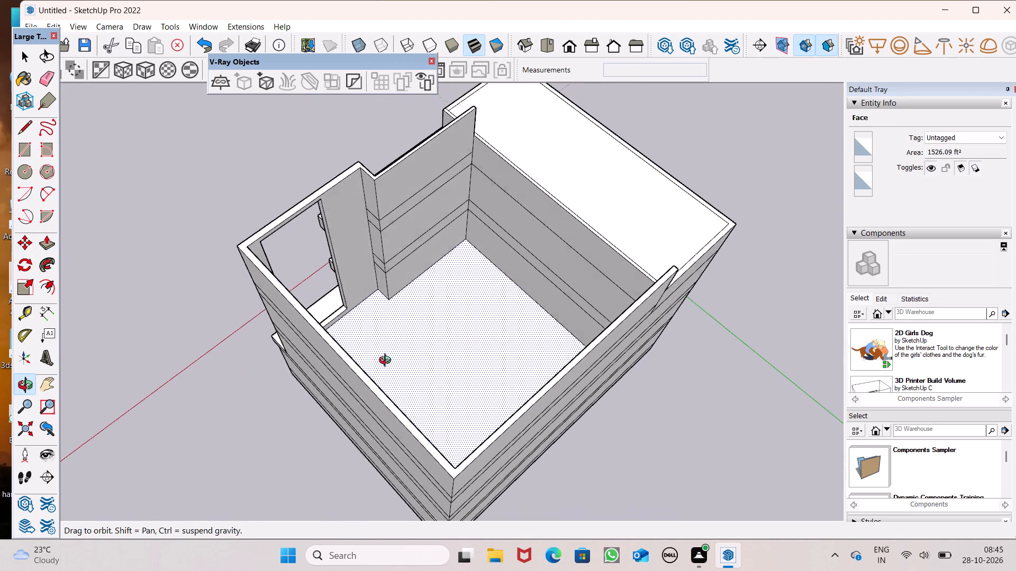
middle_drag(387, 362, 401, 374)
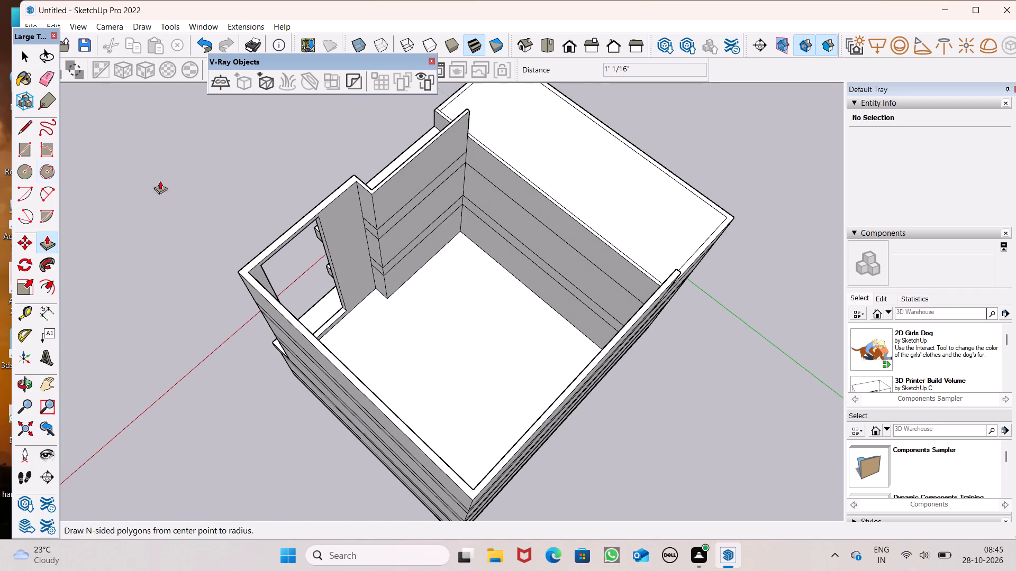
click(29, 131)
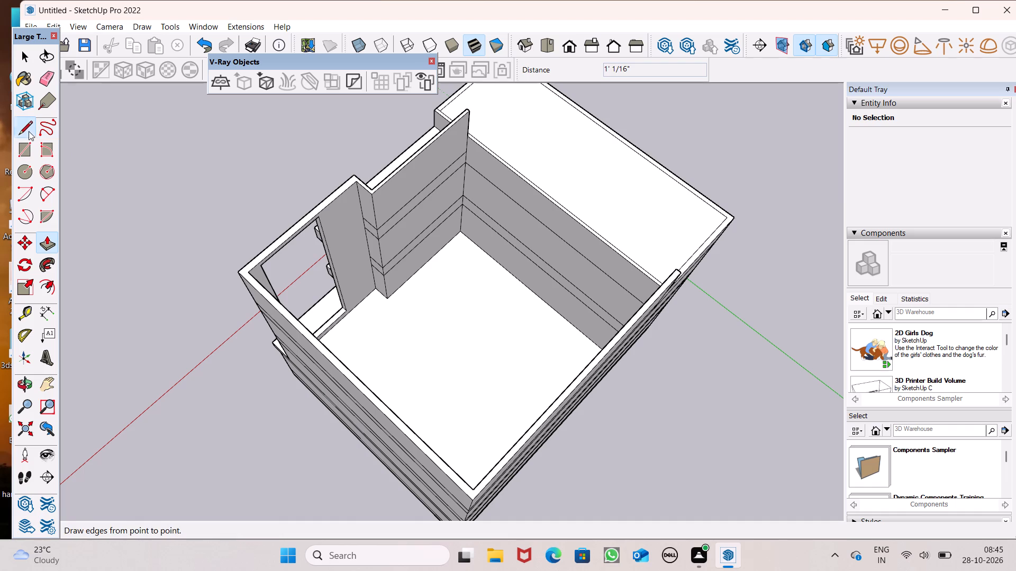
drag(388, 300, 399, 300)
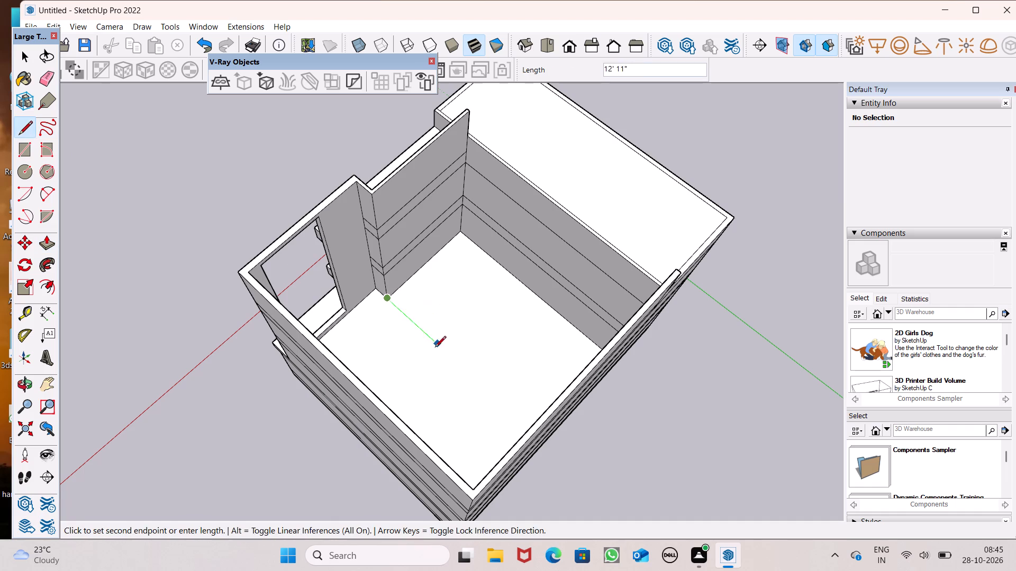
middle_drag(435, 348, 529, 399)
click(567, 399)
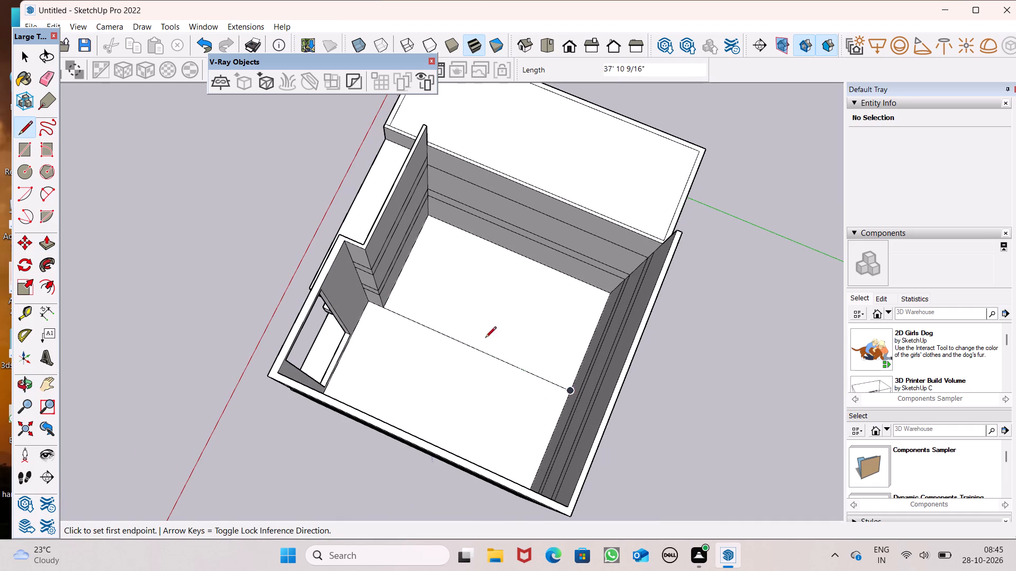
Draw a second floor line close beside the first, from the jogged wall's base to the rear wall, enclosing a narrow strip.
middle_drag(381, 315, 368, 235)
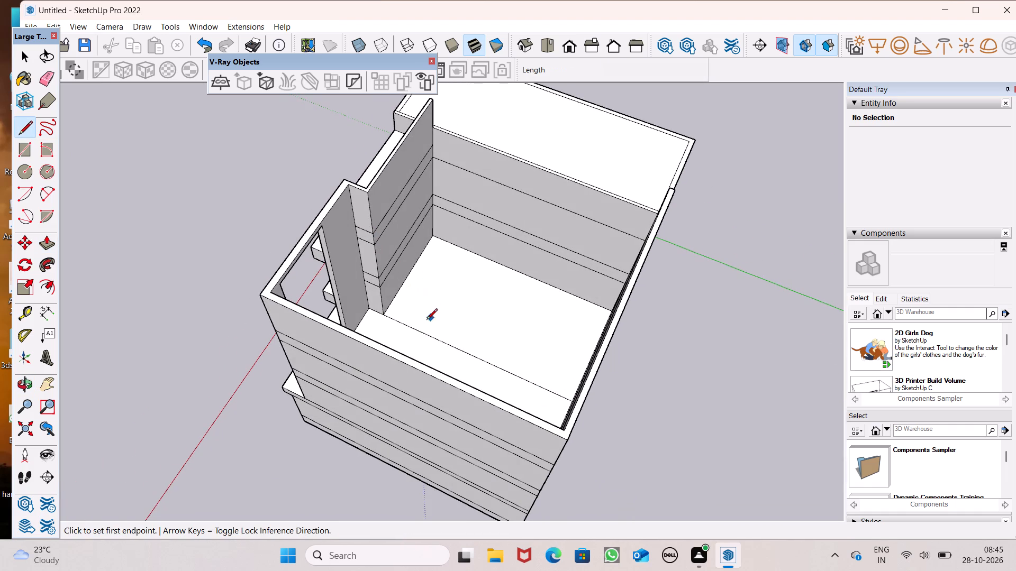
scroll(403, 318, up, 13)
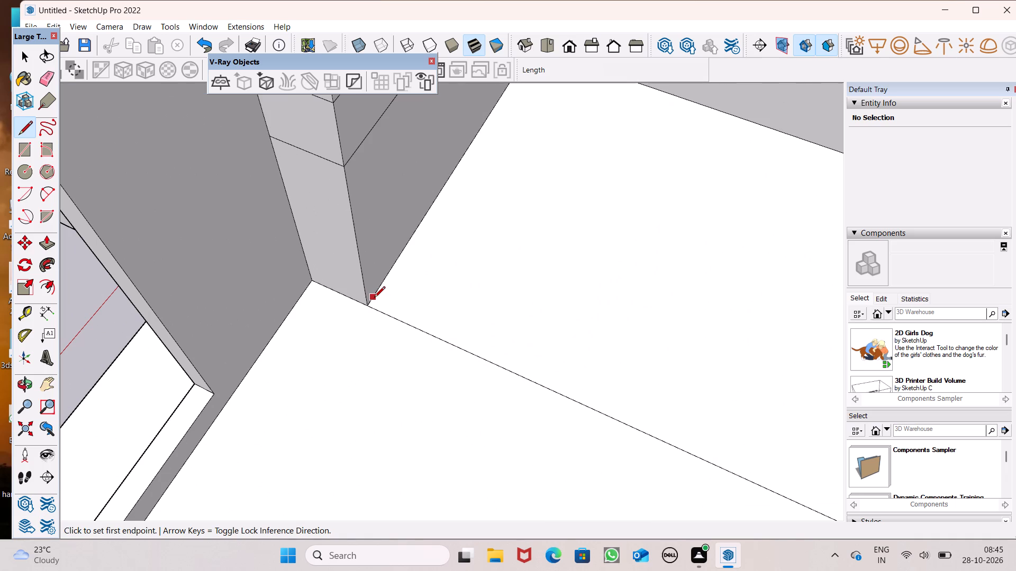
click(374, 298)
scroll(500, 370, down, 6)
scroll(587, 328, down, 6)
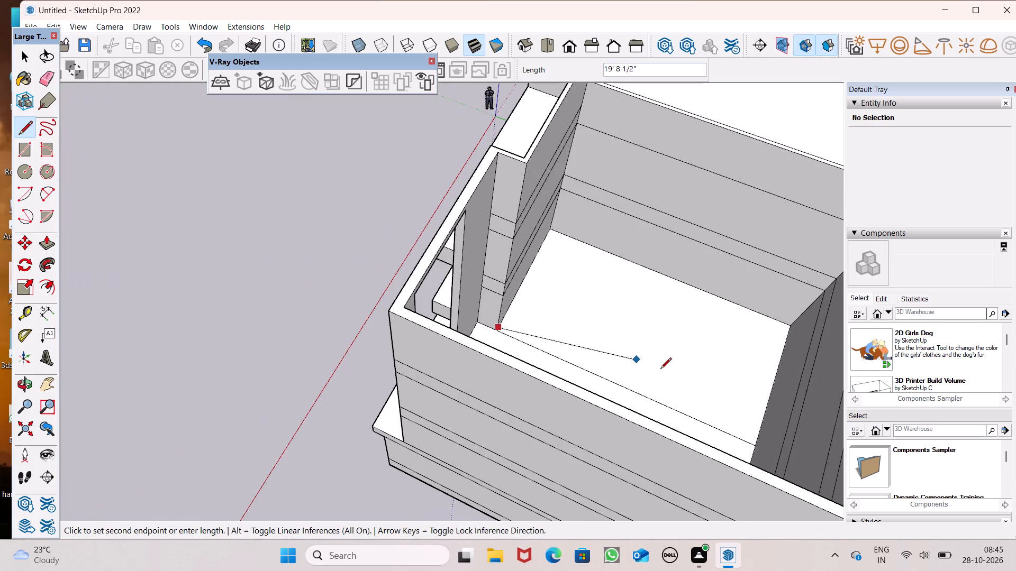
scroll(754, 436, up, 6)
click(762, 442)
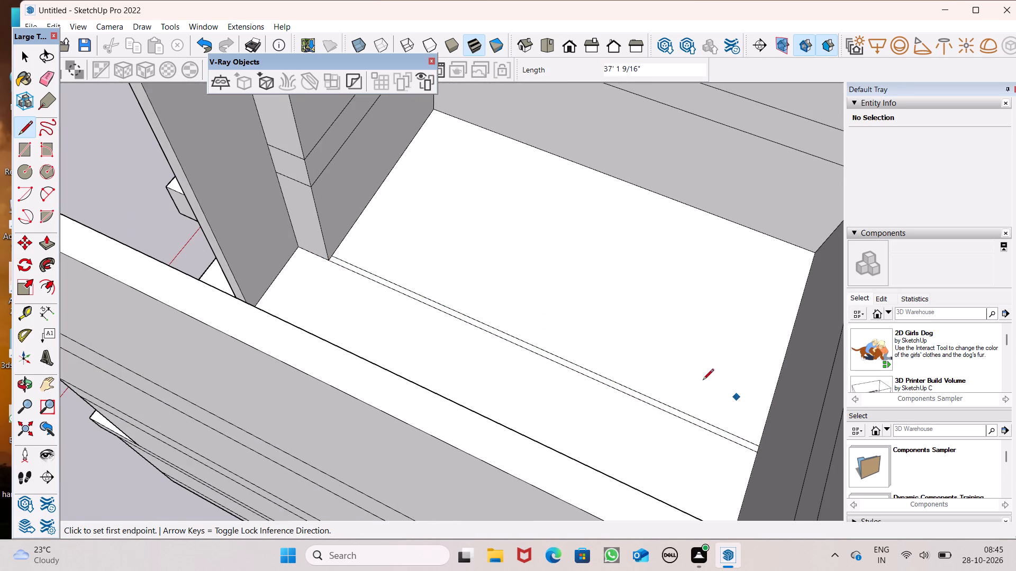
Pull the narrow floor strip up 36' to form a partition wall level with the top of the right front wall.
scroll(471, 404, down, 7)
scroll(495, 456, down, 7)
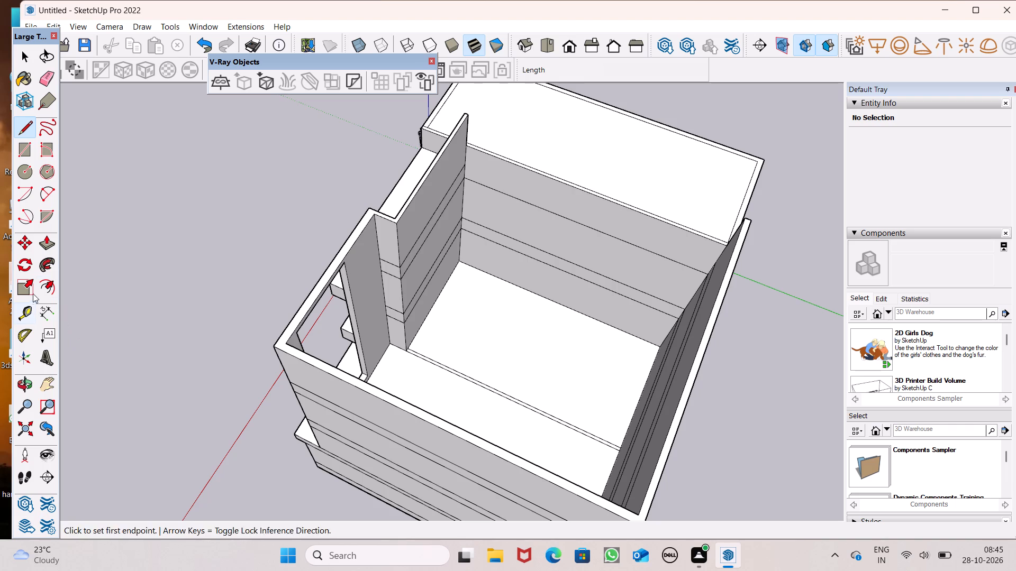
click(40, 241)
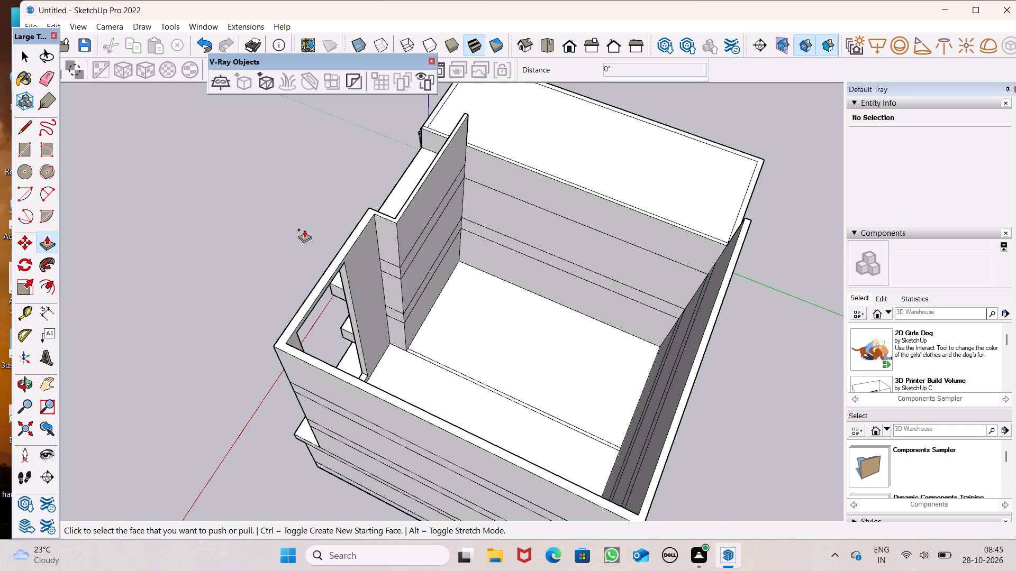
scroll(327, 195, up, 5)
scroll(425, 356, down, 2)
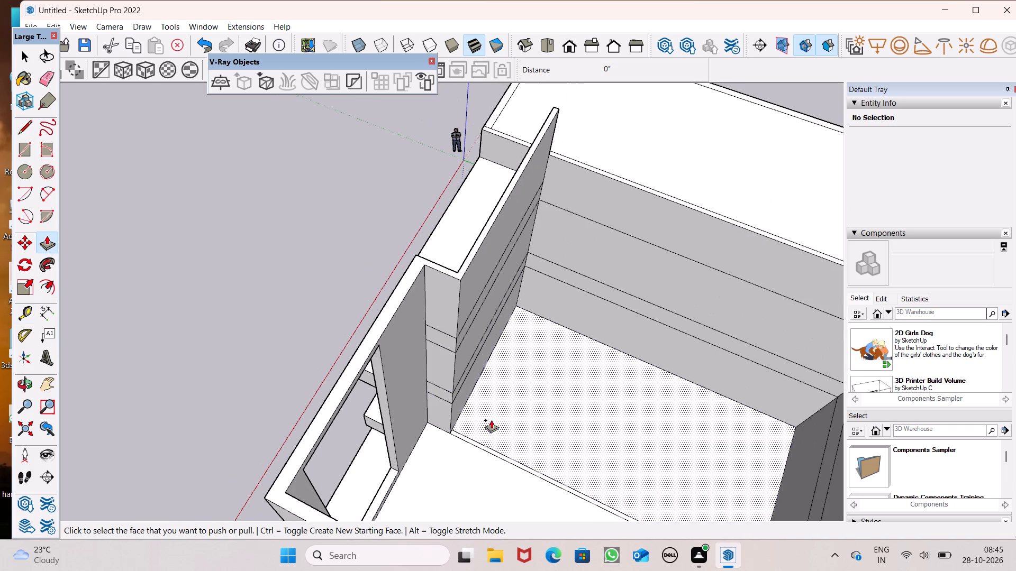
drag(469, 440, 469, 389)
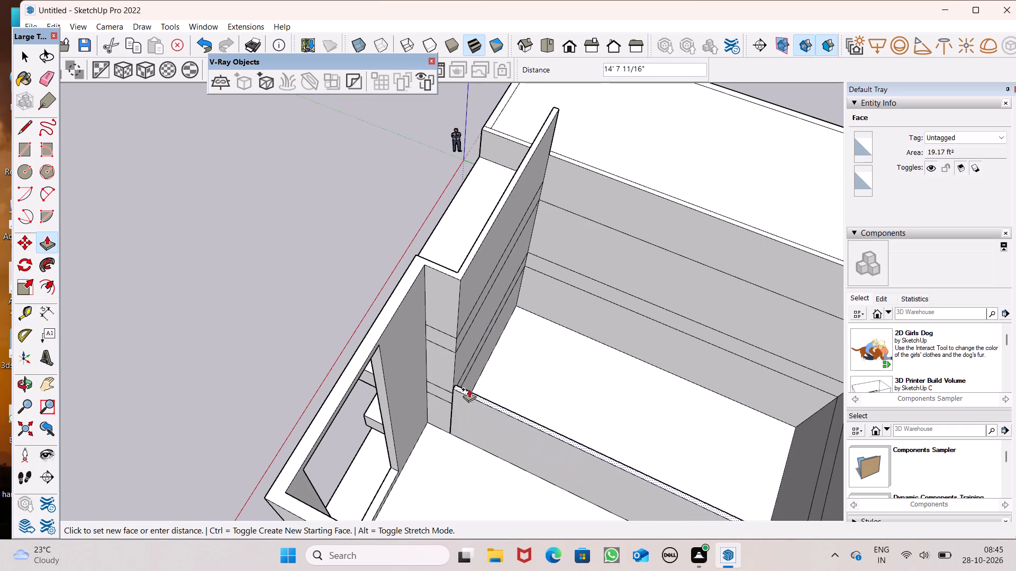
drag(469, 389, 447, 271)
scroll(307, 216, down, 5)
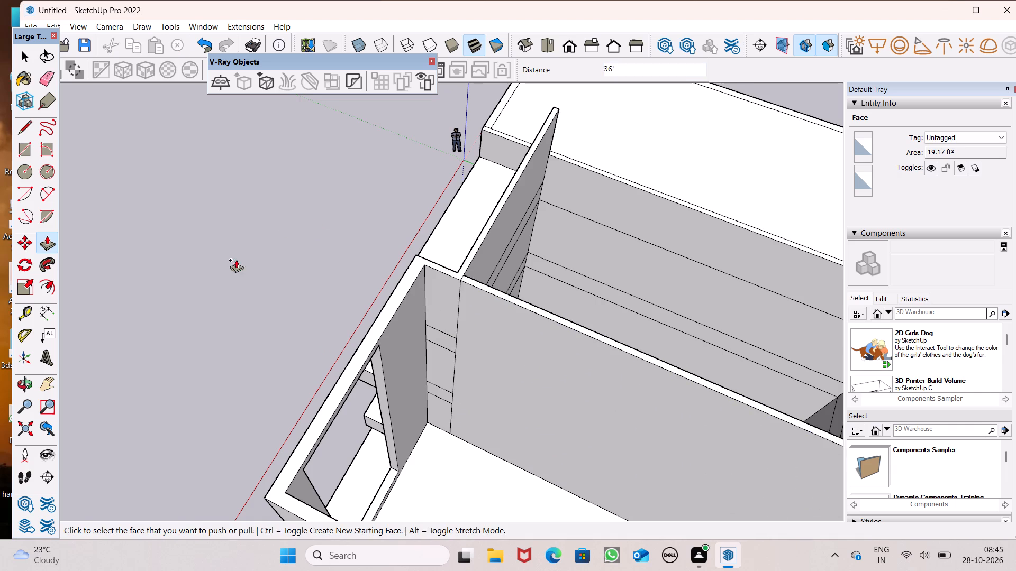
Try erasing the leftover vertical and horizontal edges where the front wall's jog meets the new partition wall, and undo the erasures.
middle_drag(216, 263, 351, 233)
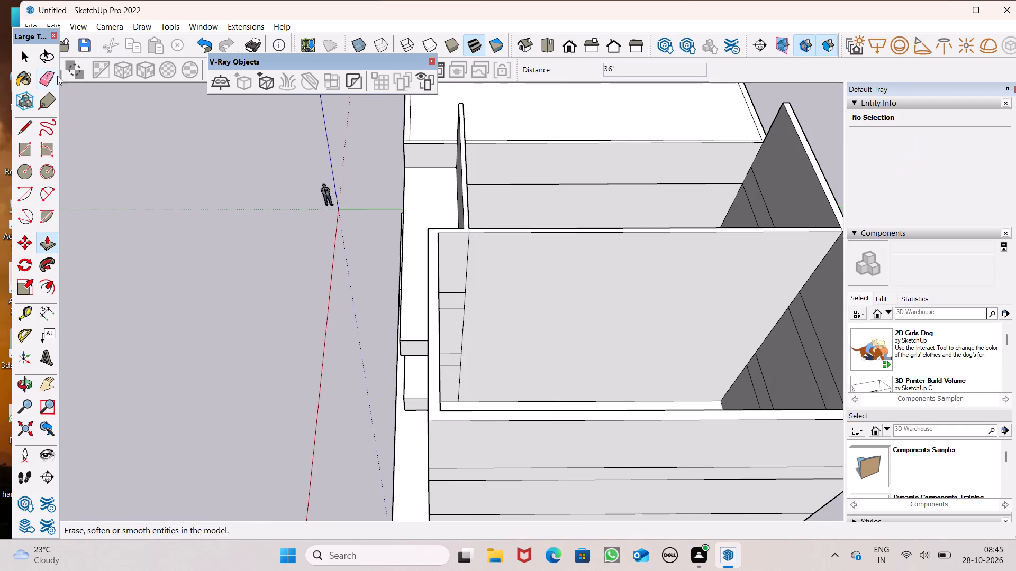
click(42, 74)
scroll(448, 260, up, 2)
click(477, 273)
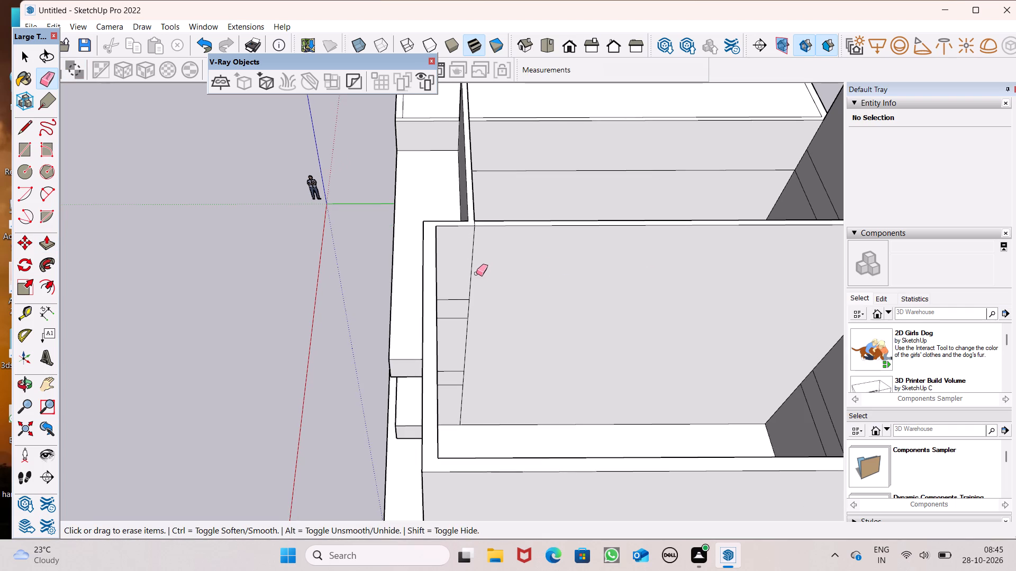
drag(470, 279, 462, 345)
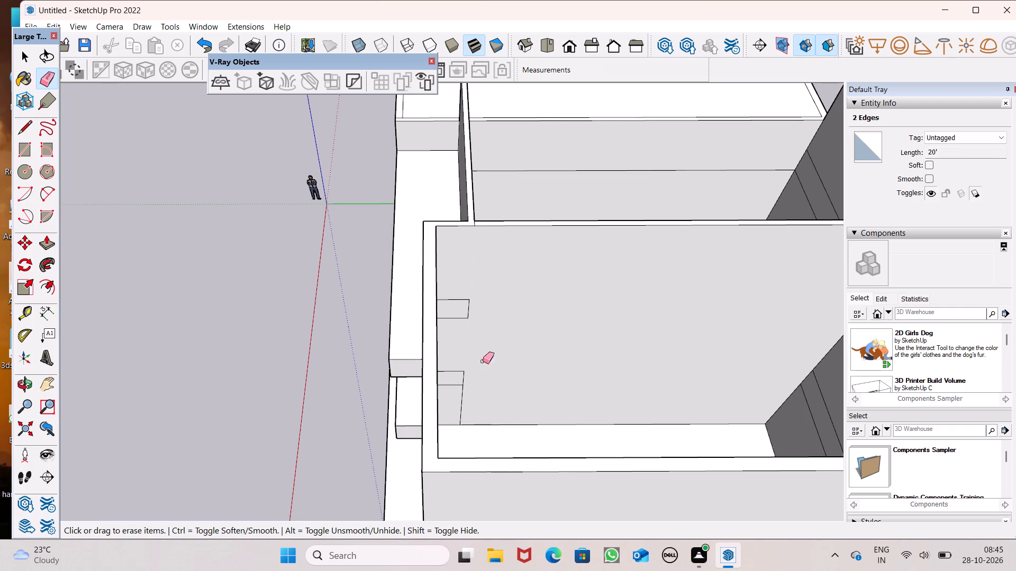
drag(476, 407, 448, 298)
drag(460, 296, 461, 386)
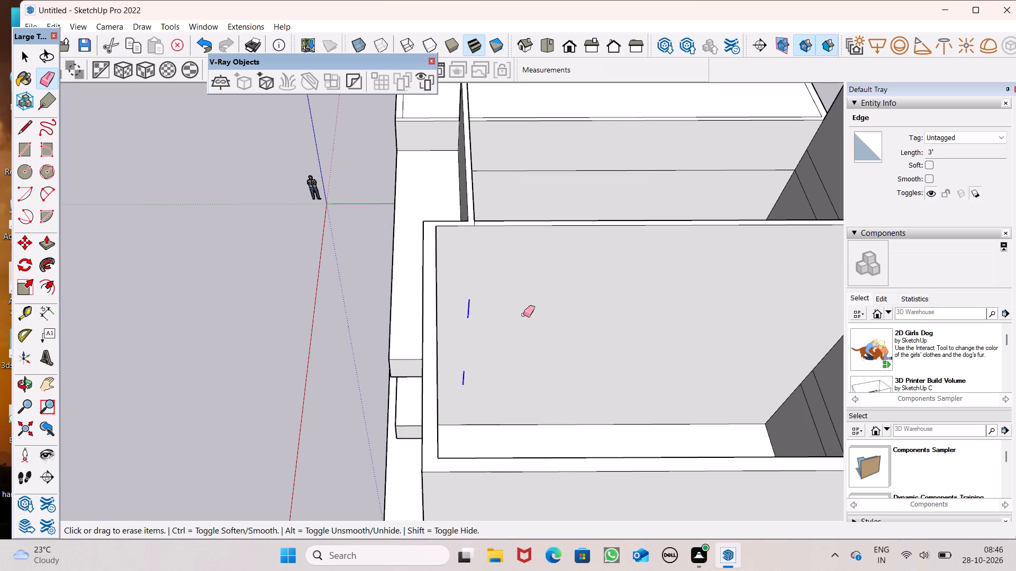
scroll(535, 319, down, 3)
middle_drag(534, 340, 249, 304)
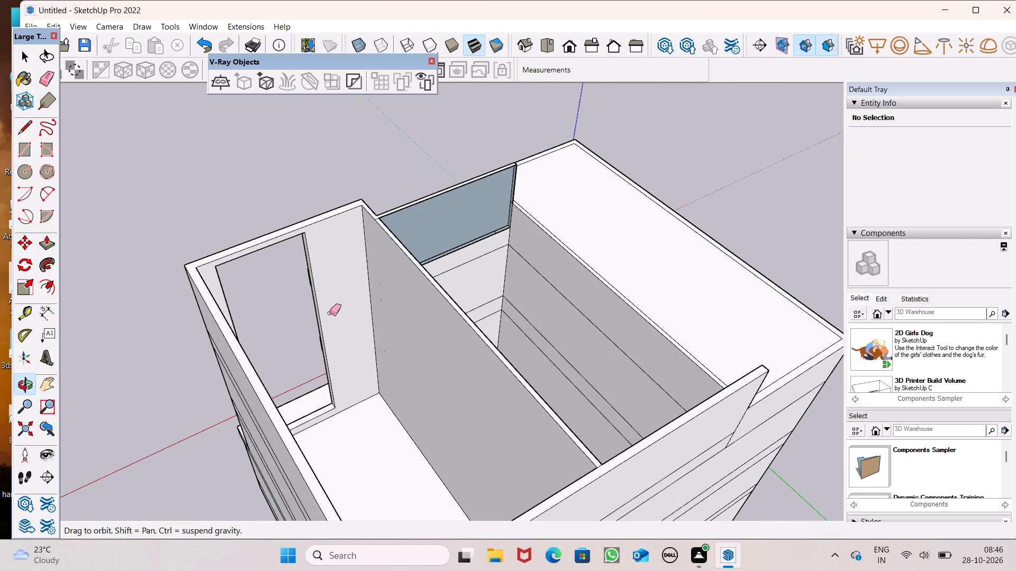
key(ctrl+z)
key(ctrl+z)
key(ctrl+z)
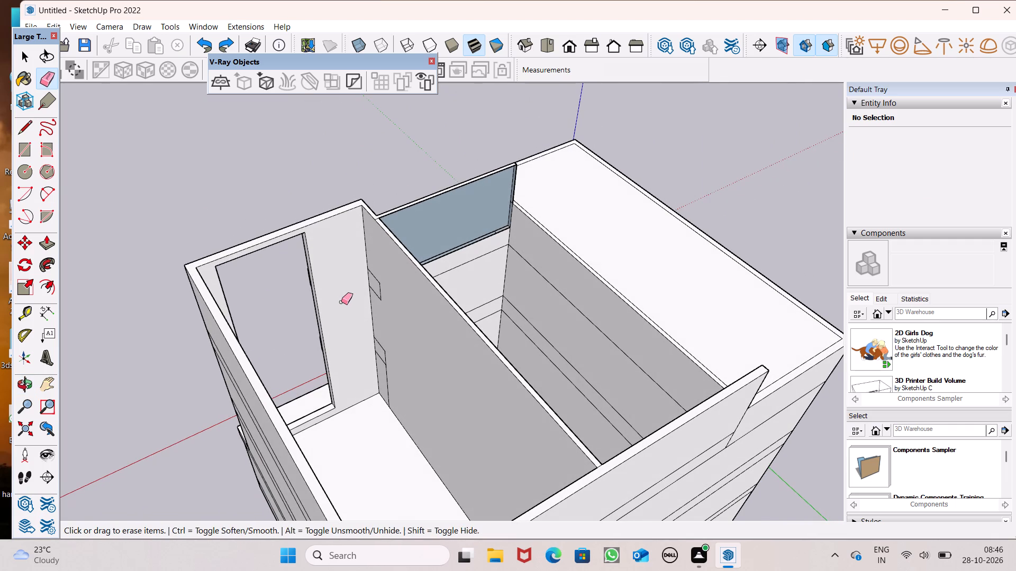
Erase the leftover vertical and horizontal edges on the partition wall beside the front wall's jog.
drag(380, 244, 372, 251)
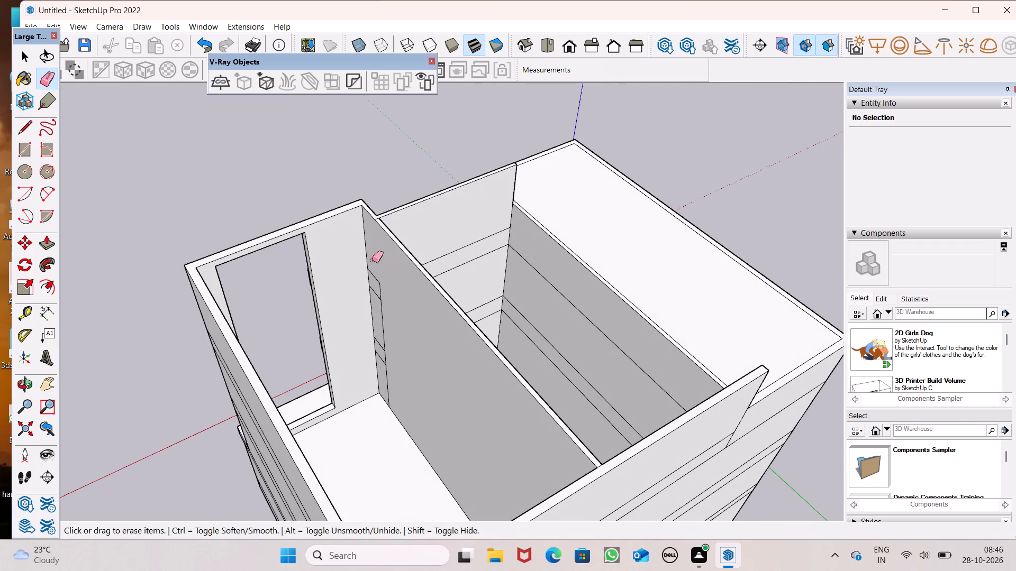
drag(377, 277, 380, 323)
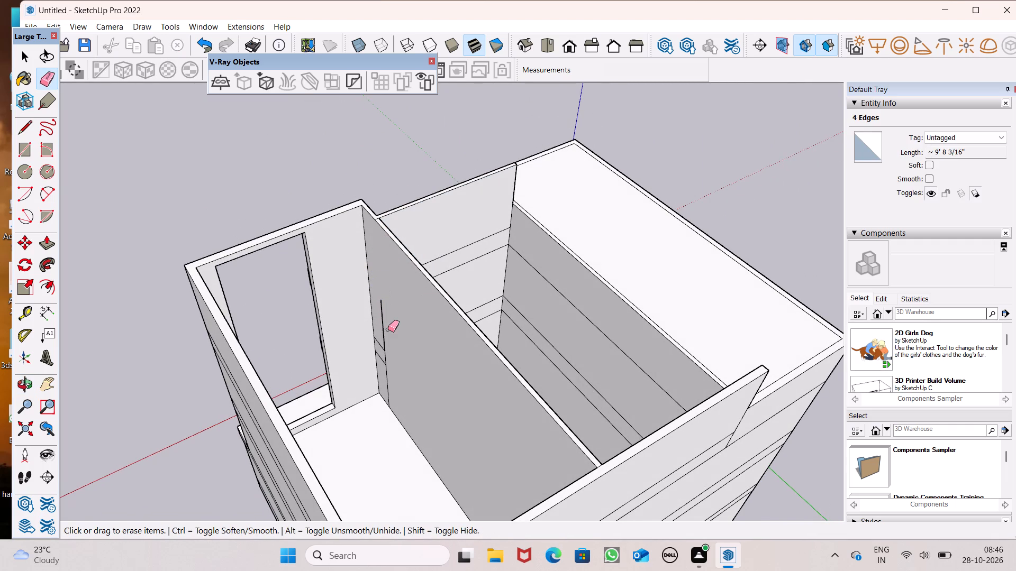
drag(384, 323, 391, 371)
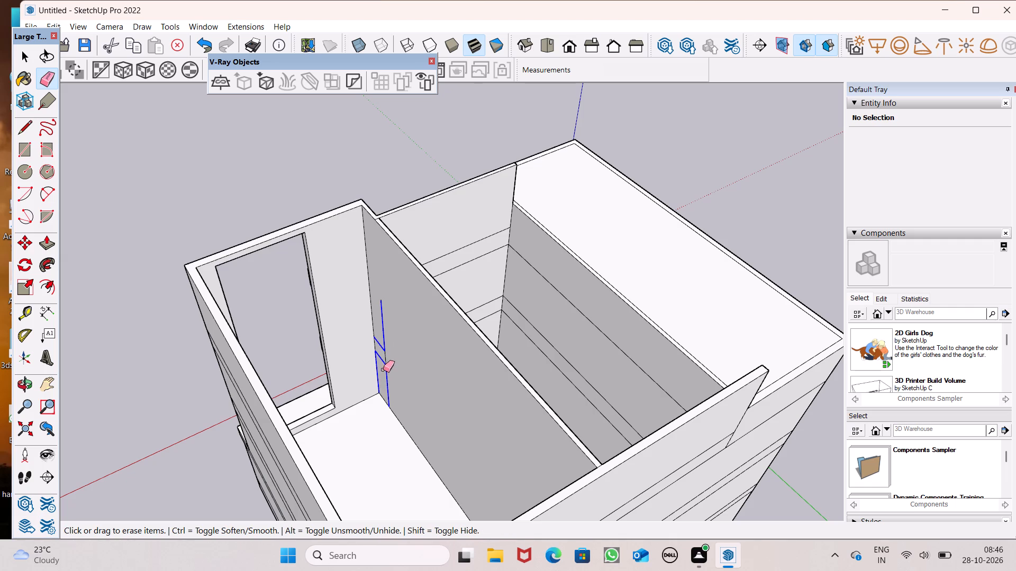
drag(386, 363, 386, 370)
Examine the building from its interior, side and front, checking the facade's slabs, stepped top walls and tall opening.
middle_drag(406, 371, 409, 352)
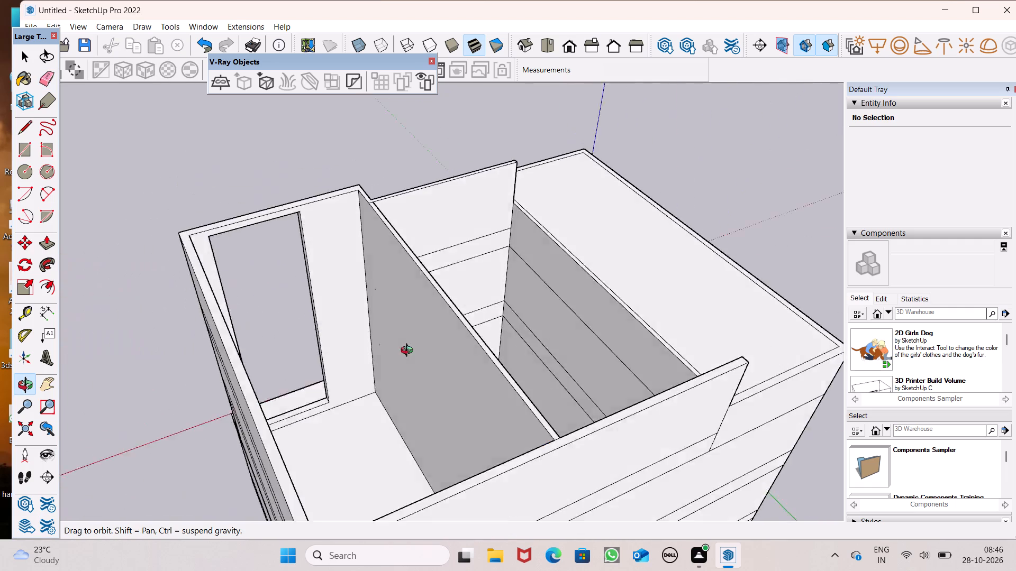
middle_drag(409, 352, 856, 268)
key(space)
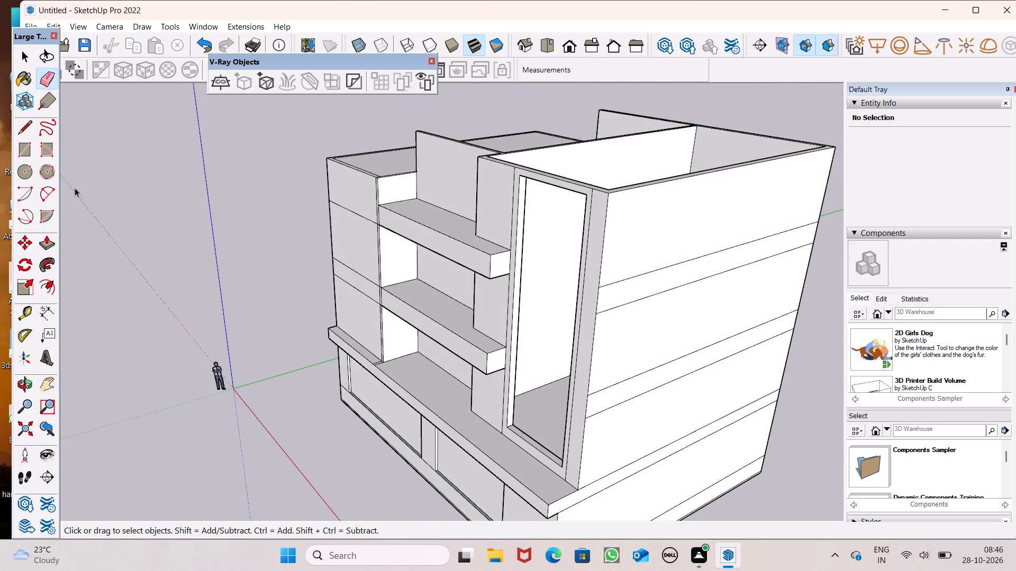
scroll(86, 188, down, 7)
middle_drag(119, 243, 122, 243)
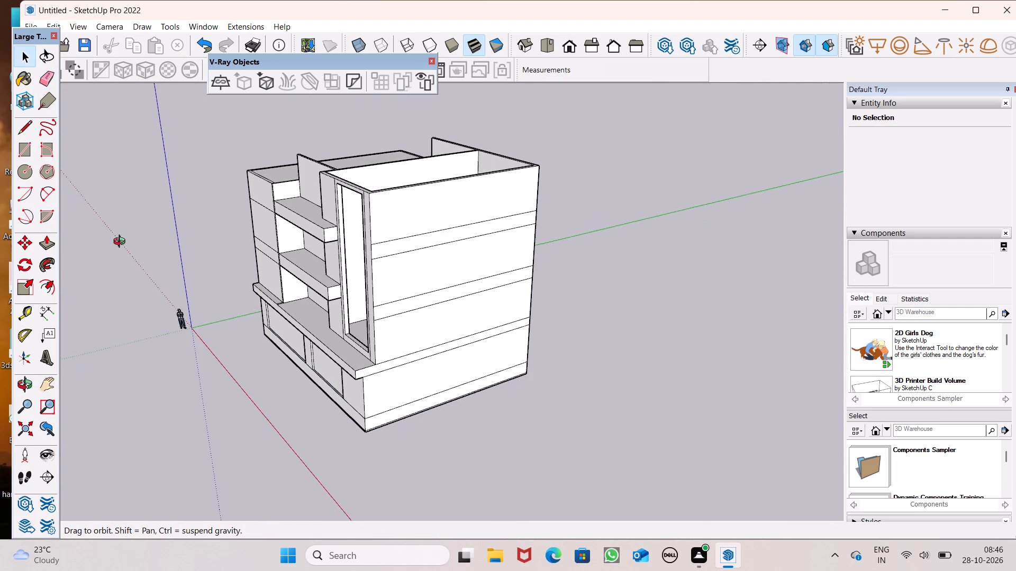
middle_drag(122, 243, 369, 165)
scroll(369, 165, up, 2)
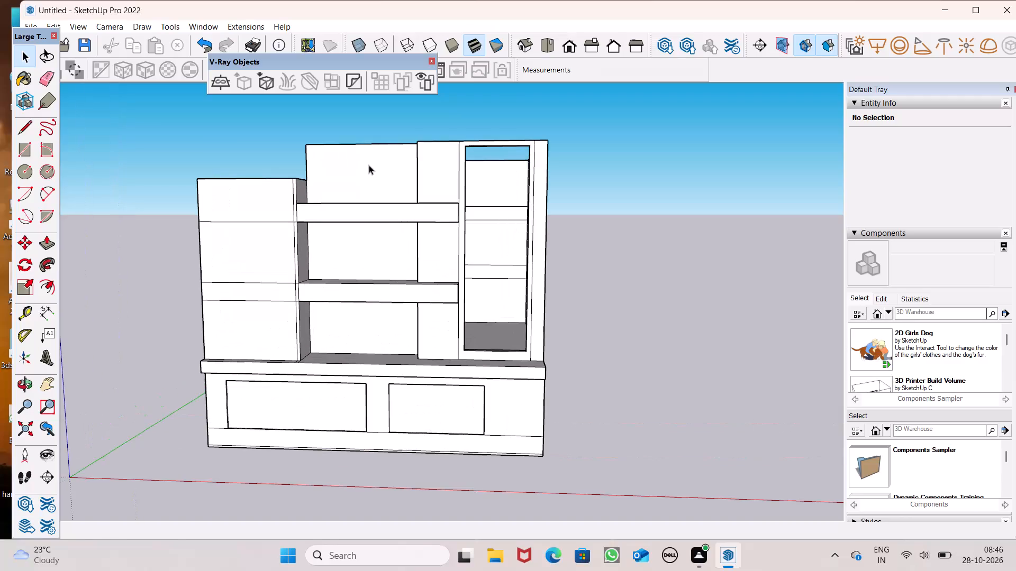
right_drag(410, 170, 482, 219)
click(665, 170)
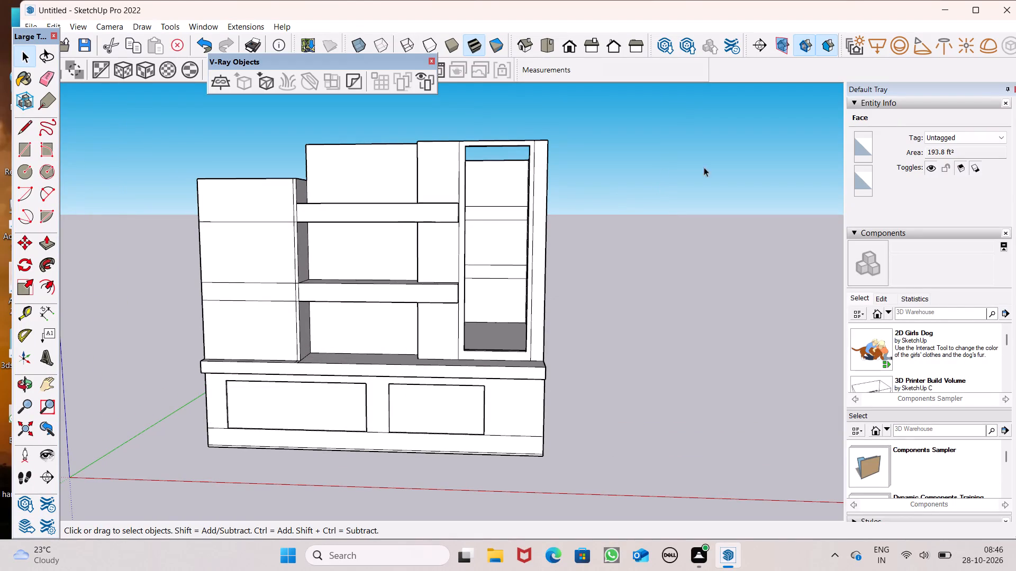
scroll(640, 194, down, 3)
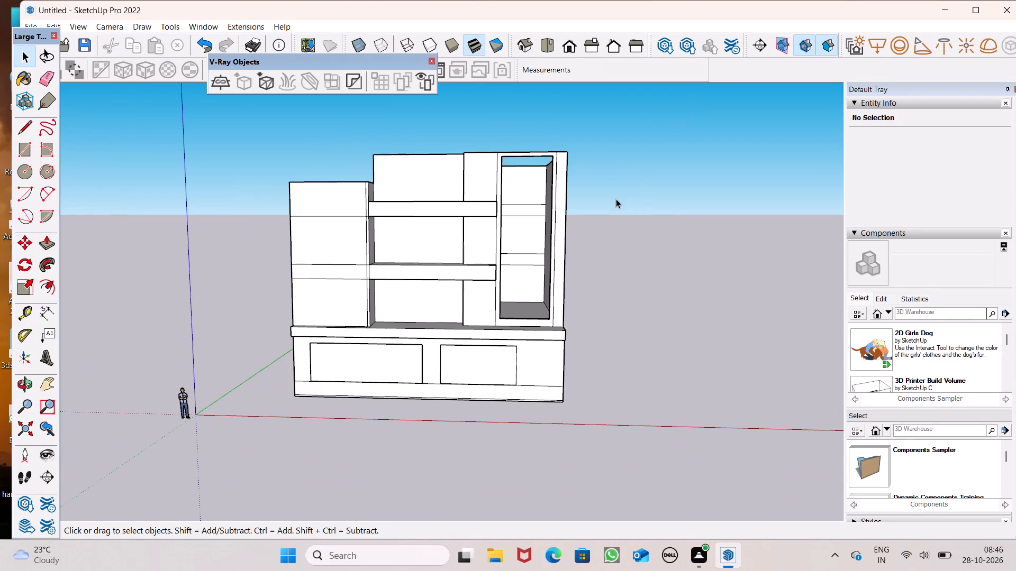
scroll(616, 199, down, 3)
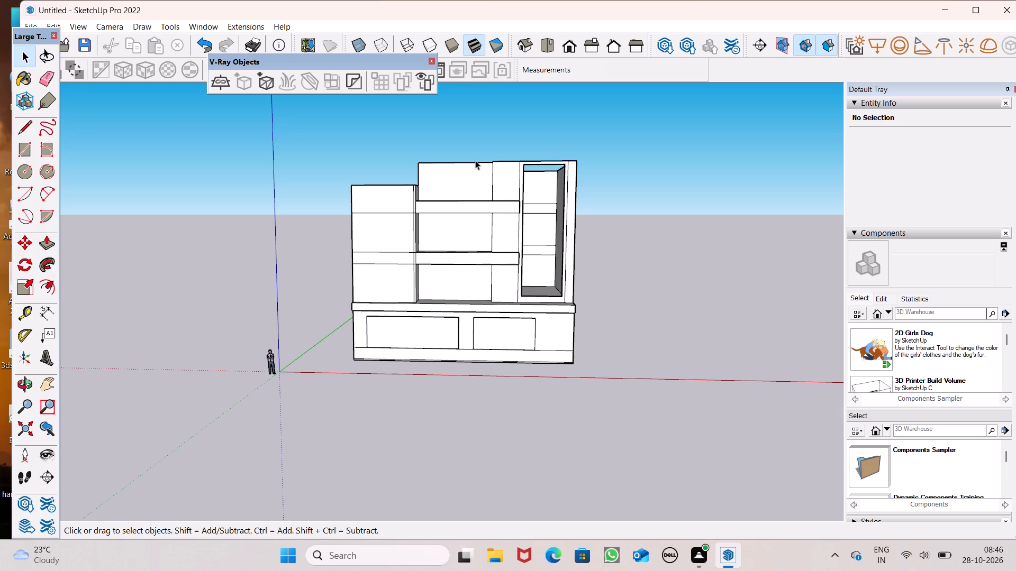
scroll(505, 144, up, 2)
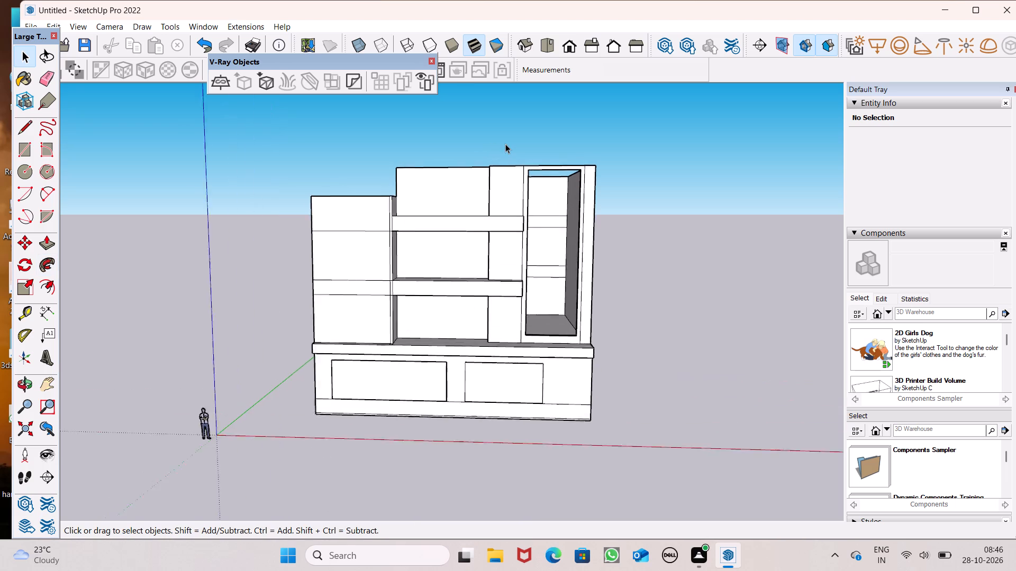
scroll(505, 144, up, 2)
middle_drag(570, 203, 570, 152)
scroll(570, 152, up, 3)
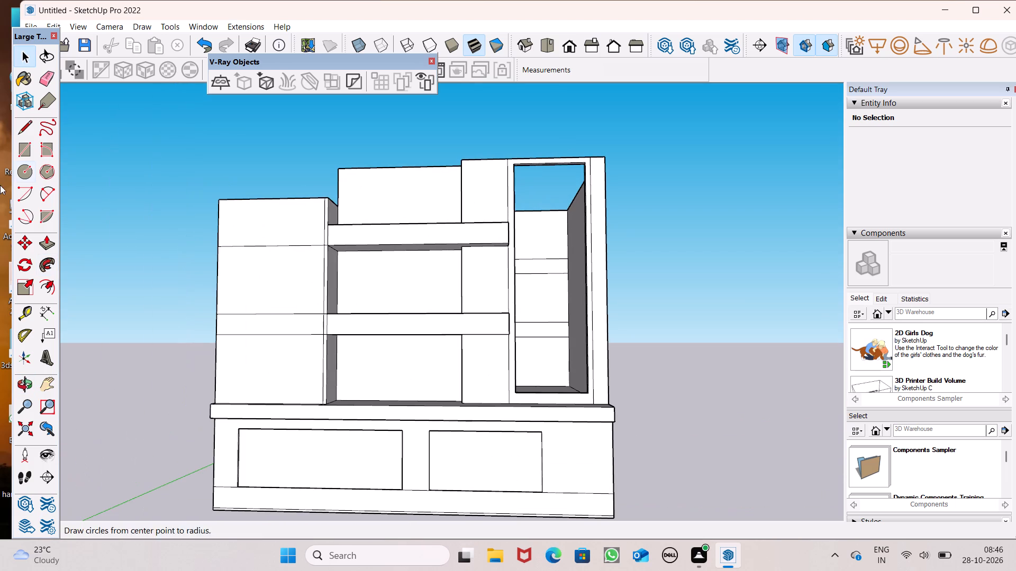
Push the underside of the tall right front opening's head down about 1' 7 1/2".
click(49, 241)
scroll(505, 170, up, 2)
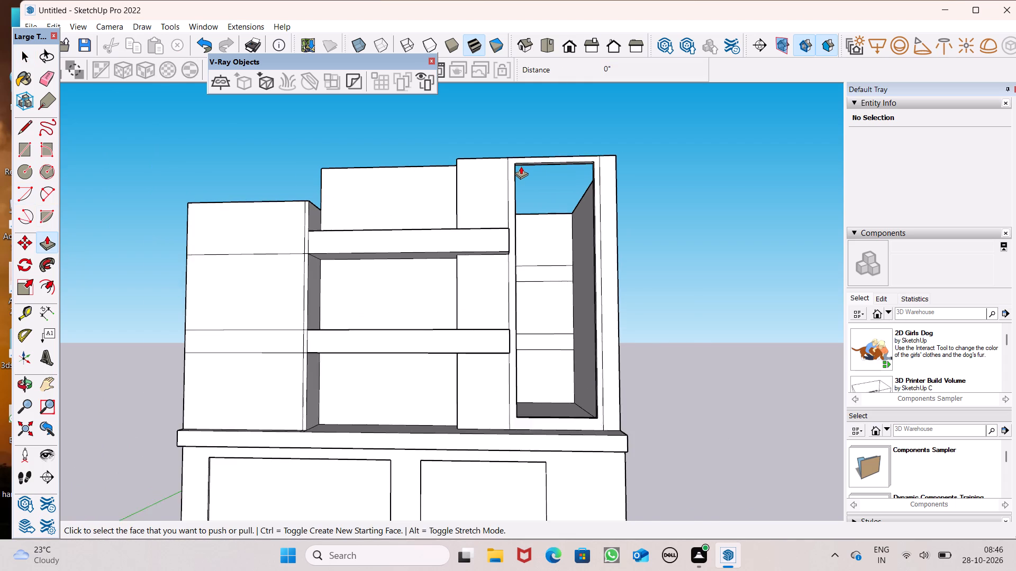
scroll(521, 166, up, 5)
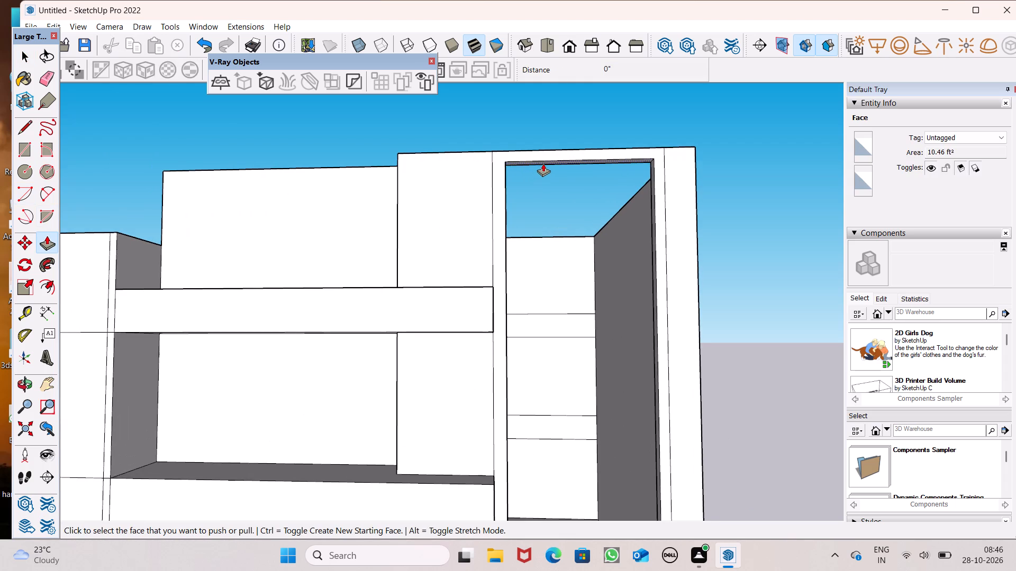
drag(543, 163, 559, 185)
scroll(461, 92, down, 4)
middle_drag(481, 225, 493, 404)
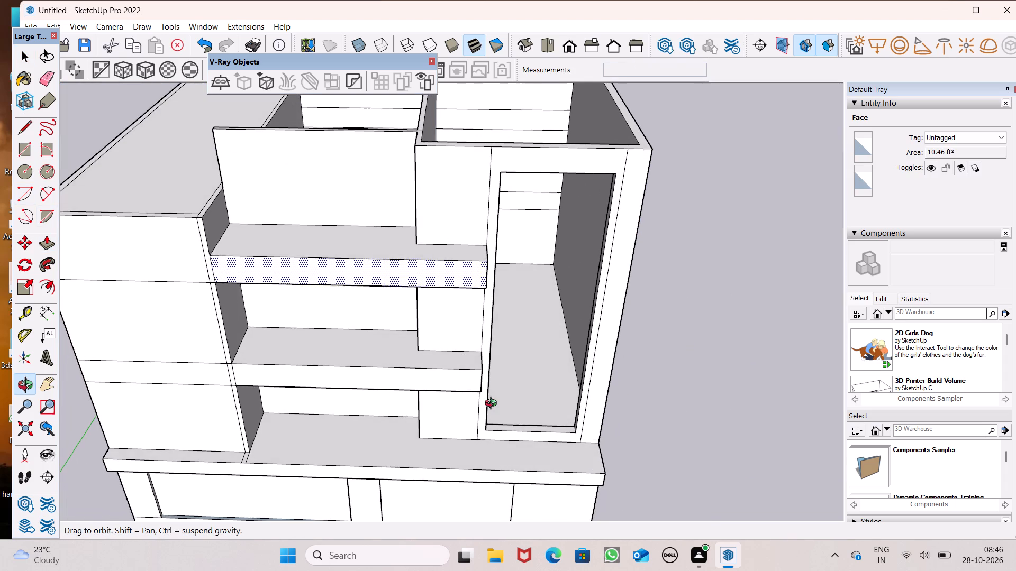
middle_drag(493, 404, 493, 405)
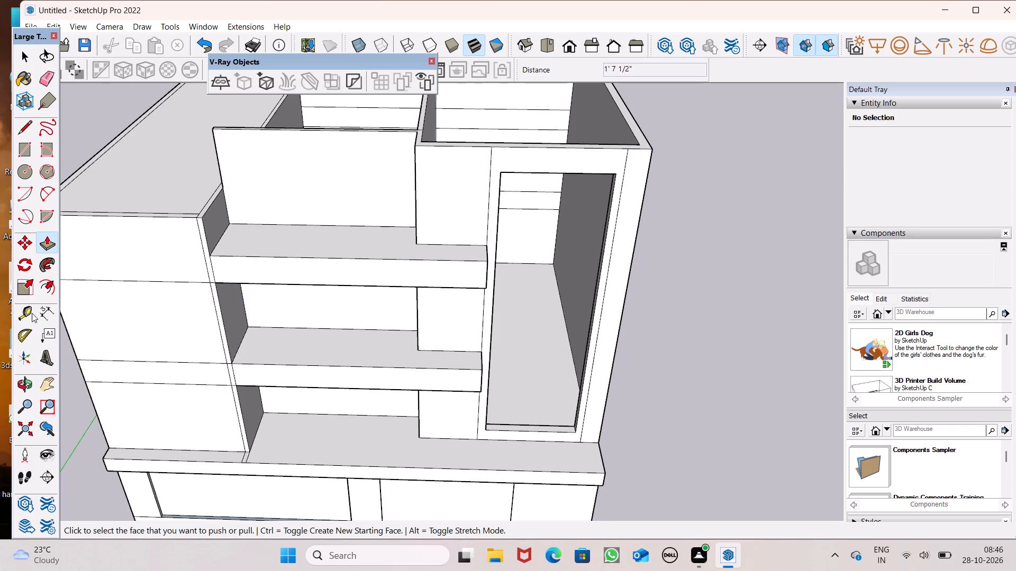
Draw a horizontal line 21' long across the right front wall, just below its top edge.
click(29, 129)
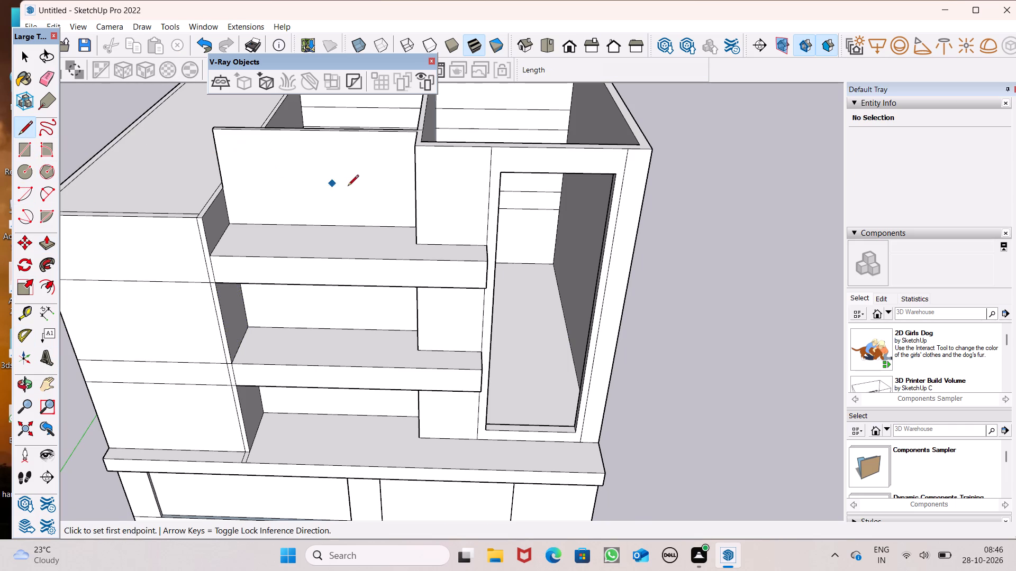
scroll(420, 164, up, 4)
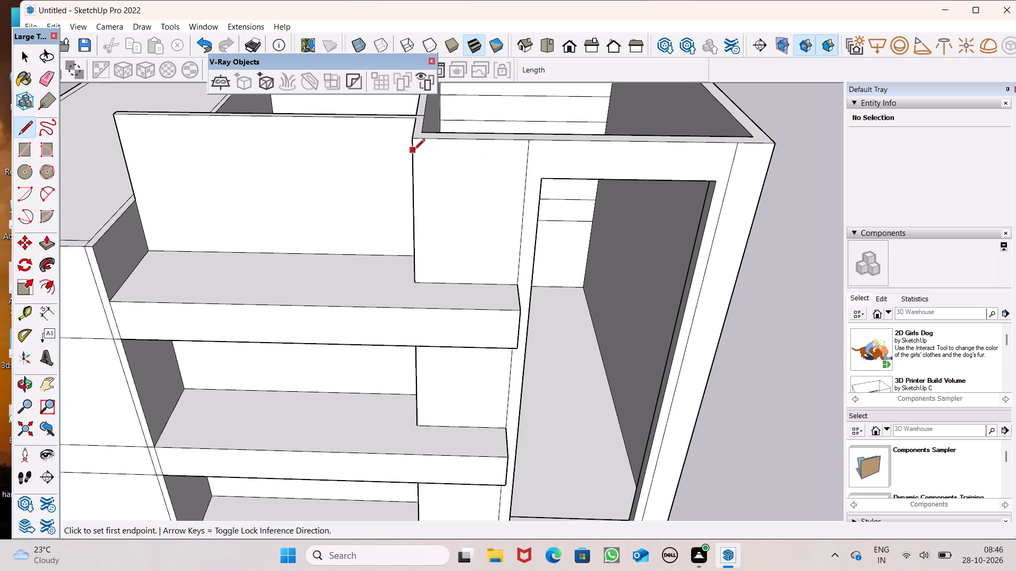
click(415, 153)
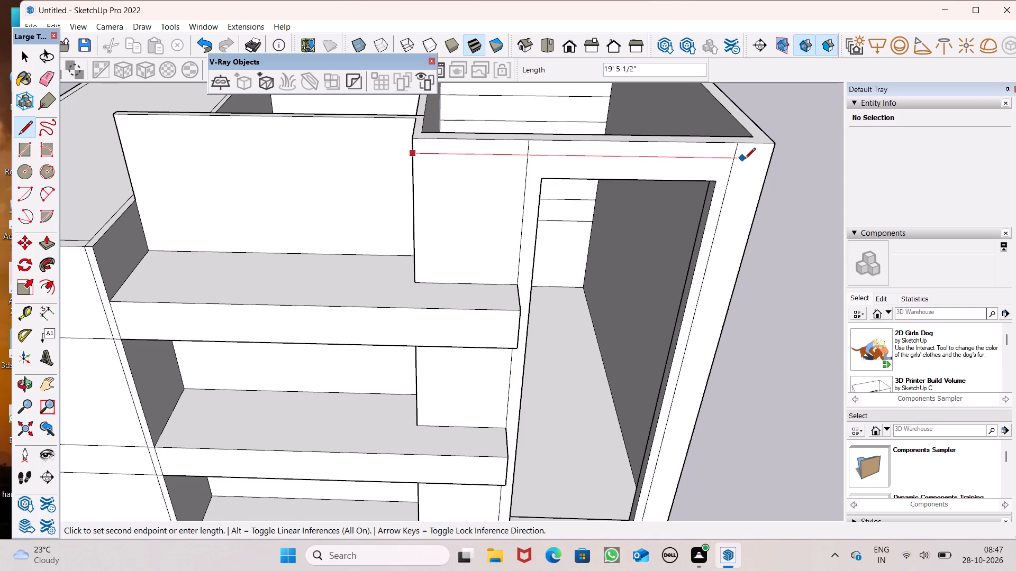
click(774, 156)
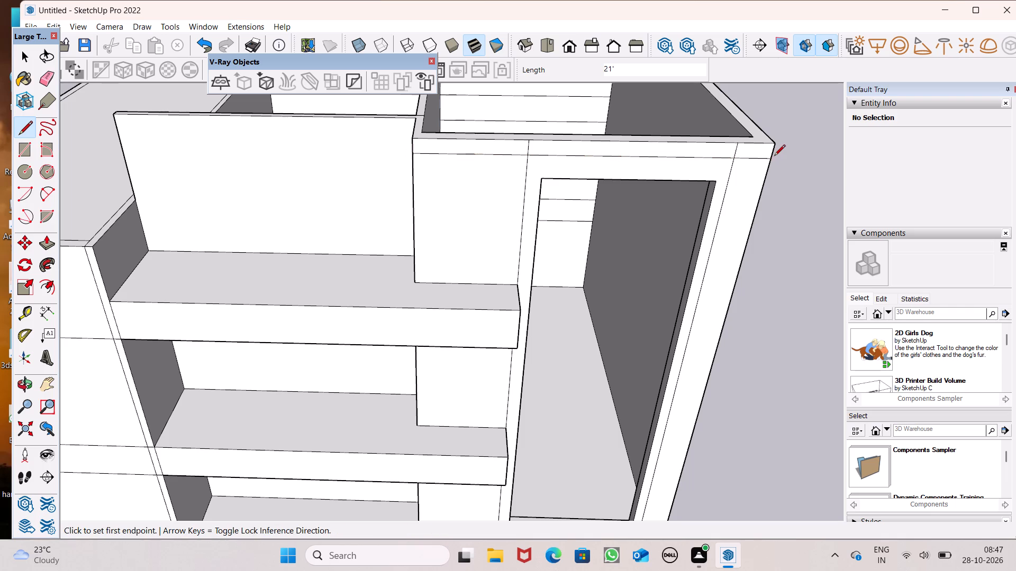
Erase the two short vertical edge segments between the new horizontal line and the right front wall's top.
middle_drag(684, 201, 671, 90)
scroll(690, 209, down, 5)
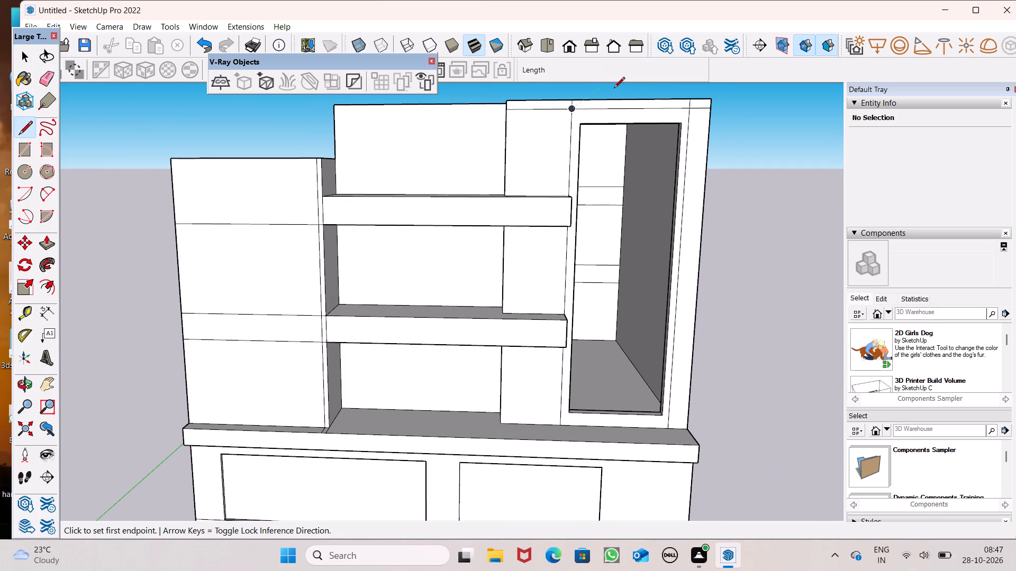
key(space)
scroll(586, 85, up, 4)
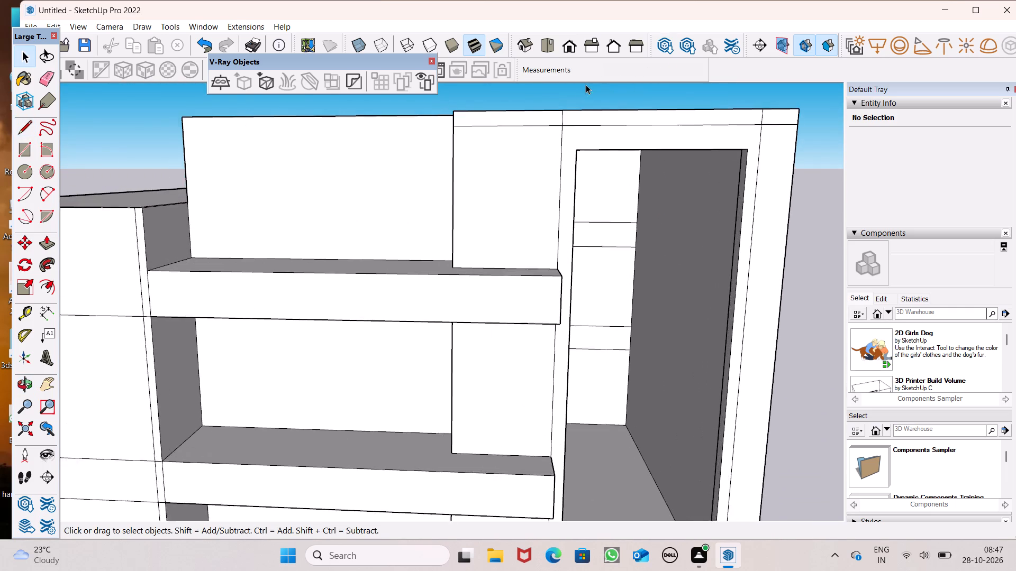
scroll(586, 85, up, 2)
click(574, 128)
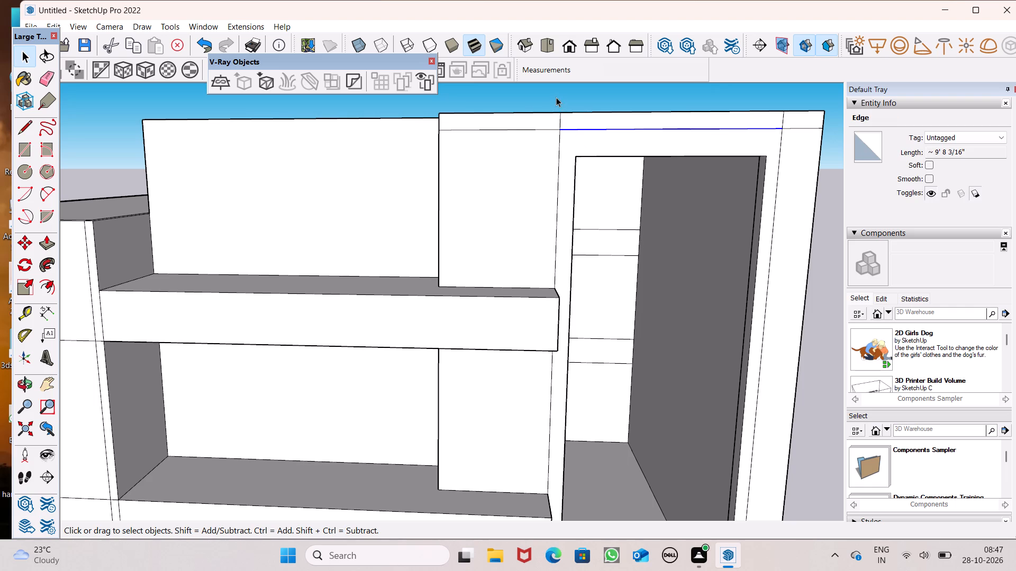
click(556, 97)
click(47, 73)
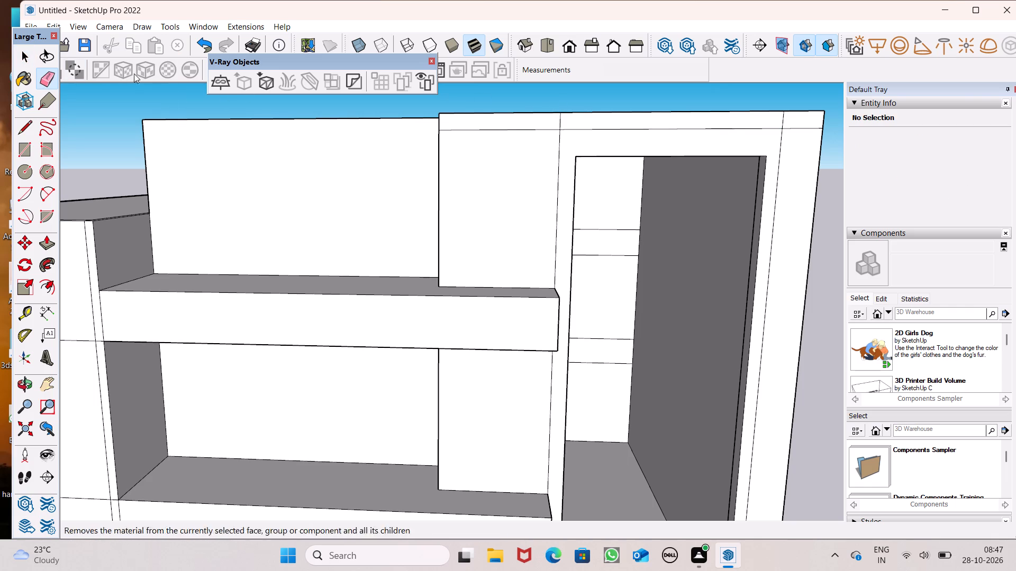
drag(557, 122, 569, 119)
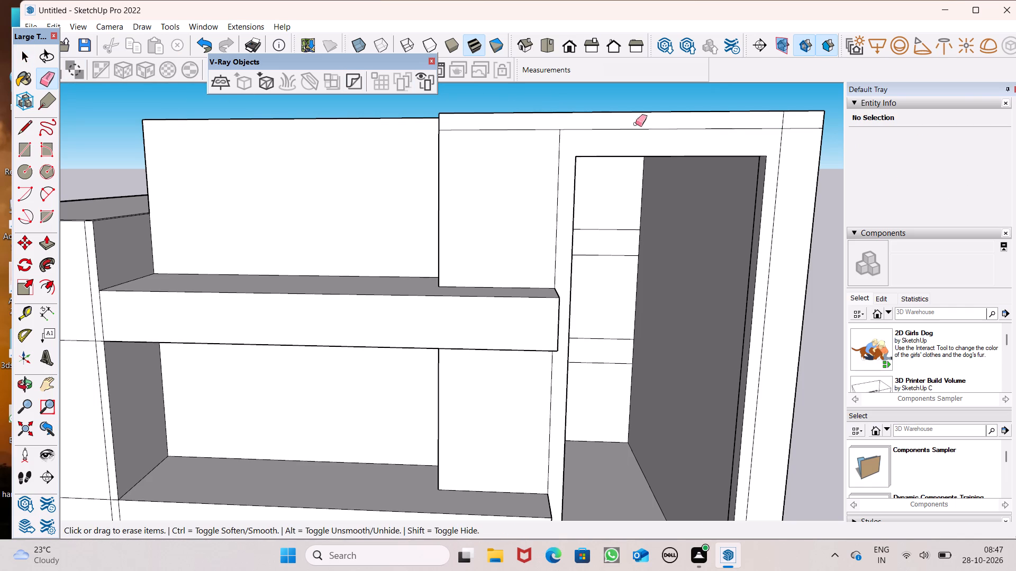
click(781, 119)
key(space)
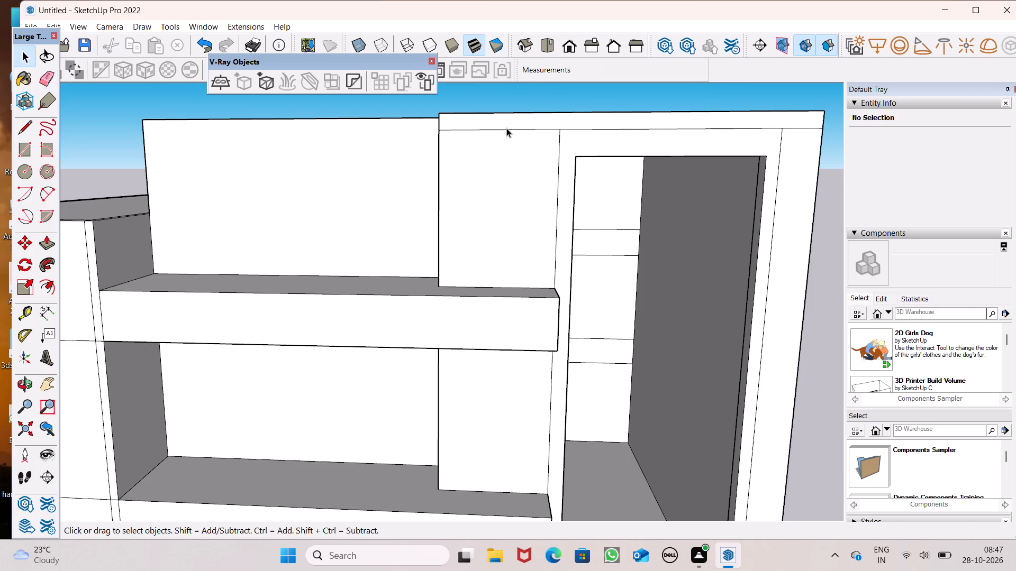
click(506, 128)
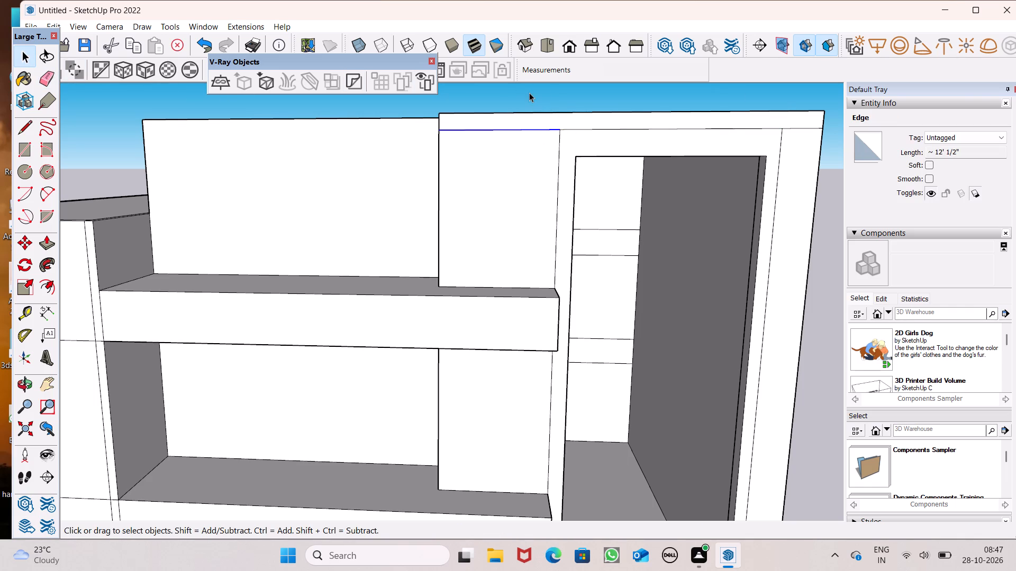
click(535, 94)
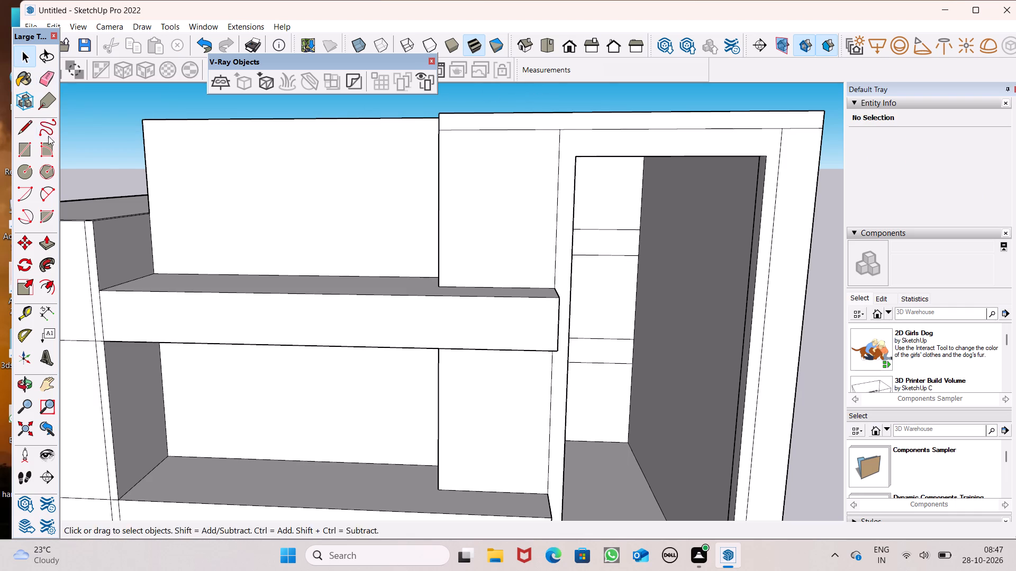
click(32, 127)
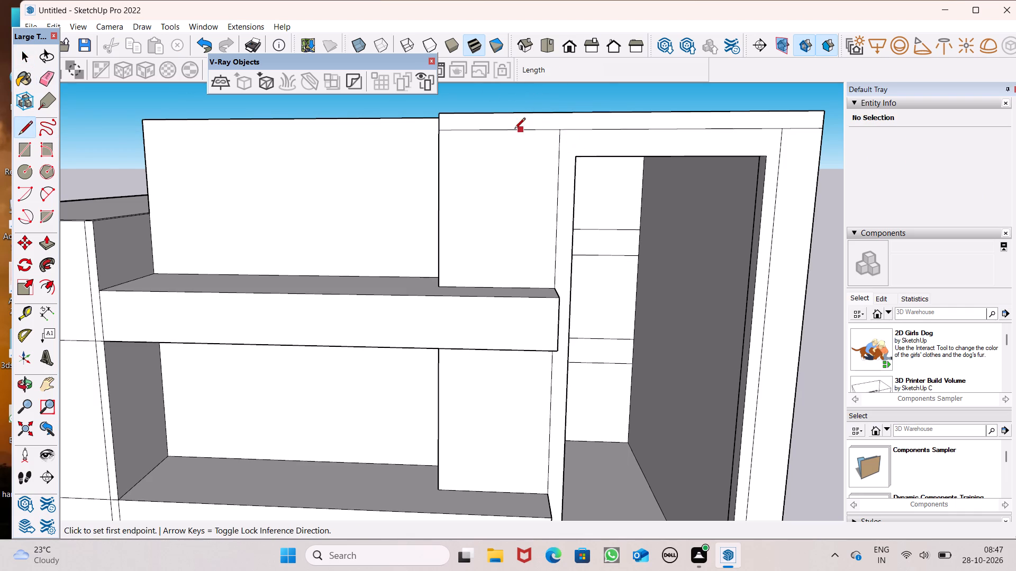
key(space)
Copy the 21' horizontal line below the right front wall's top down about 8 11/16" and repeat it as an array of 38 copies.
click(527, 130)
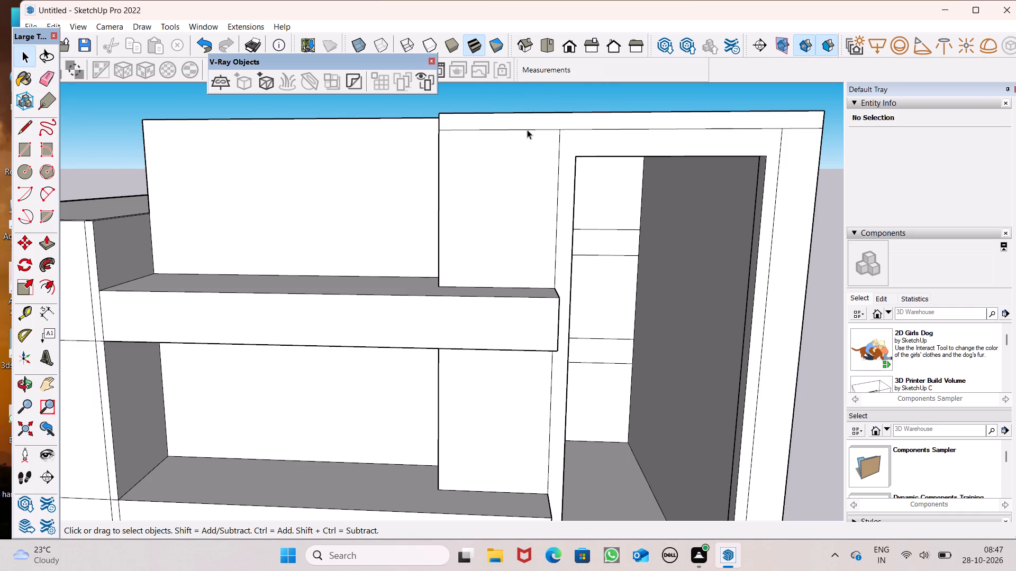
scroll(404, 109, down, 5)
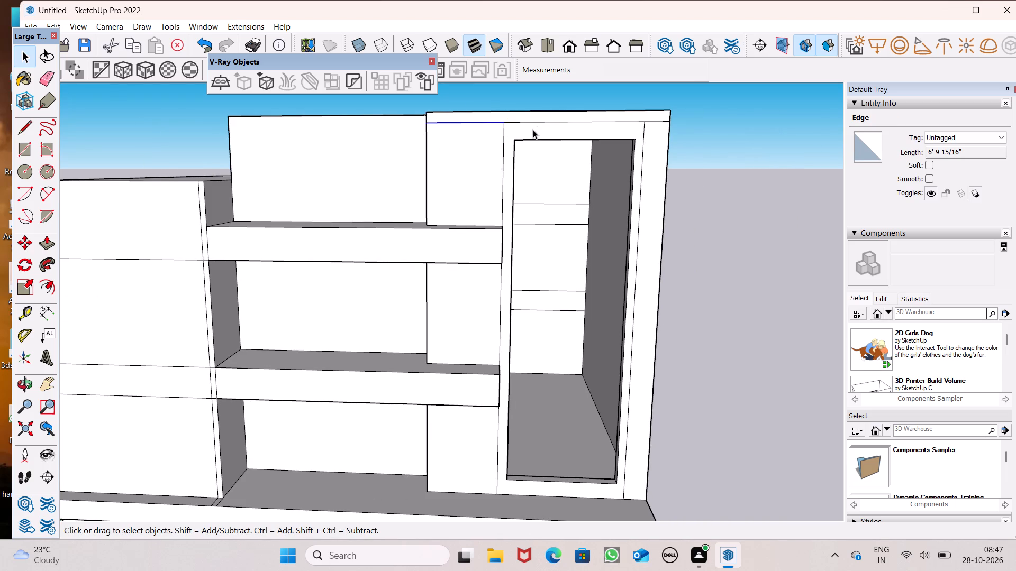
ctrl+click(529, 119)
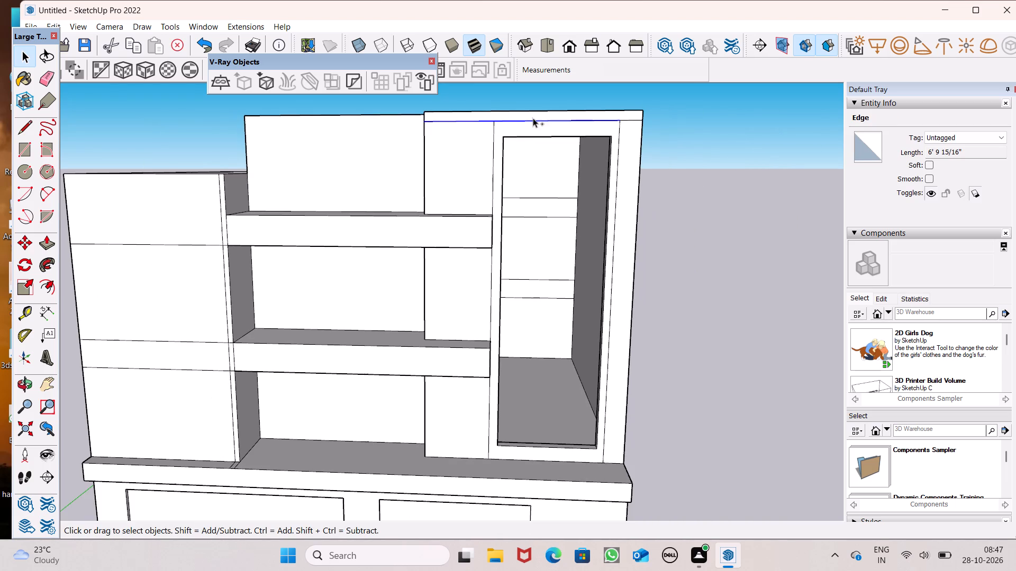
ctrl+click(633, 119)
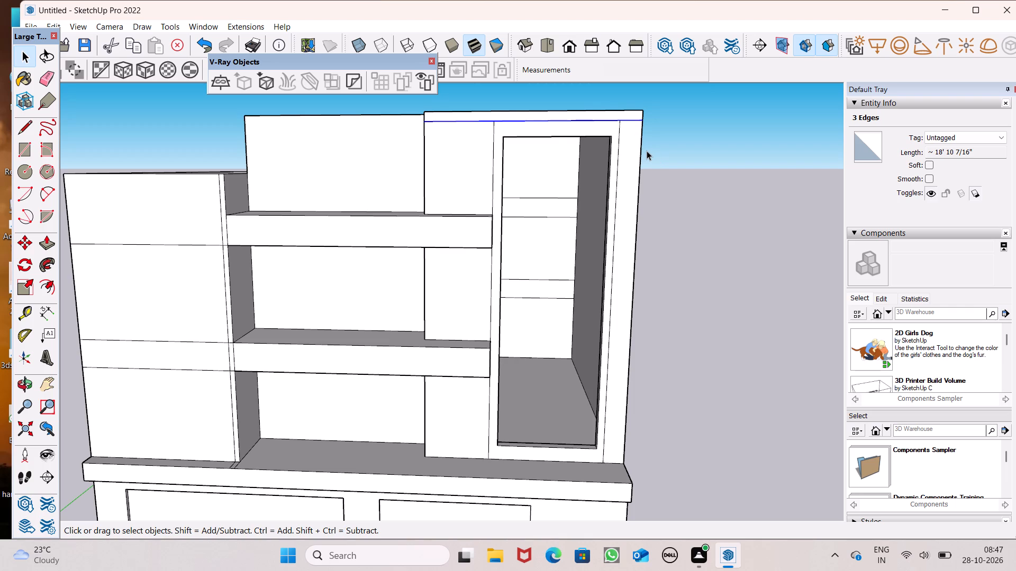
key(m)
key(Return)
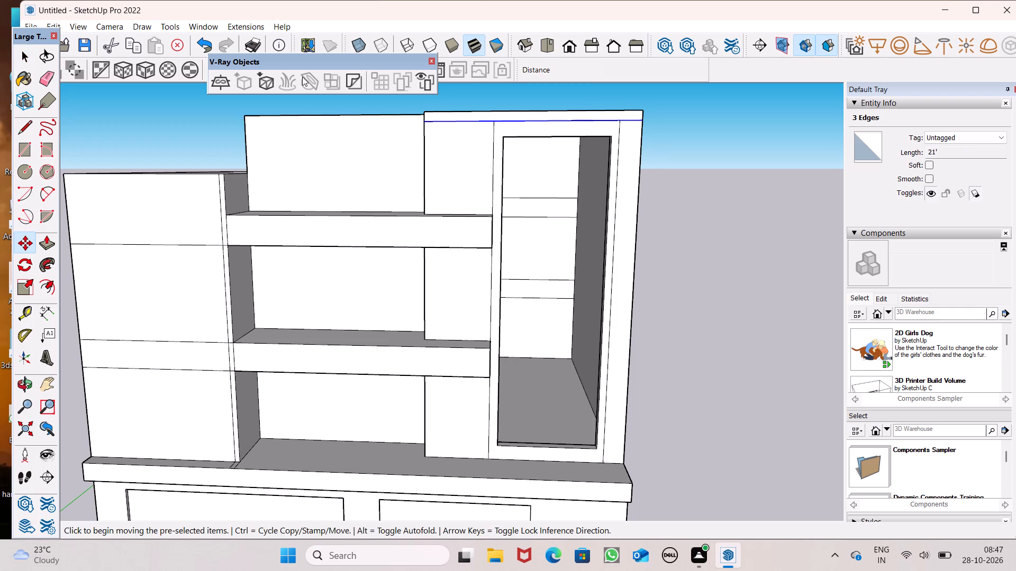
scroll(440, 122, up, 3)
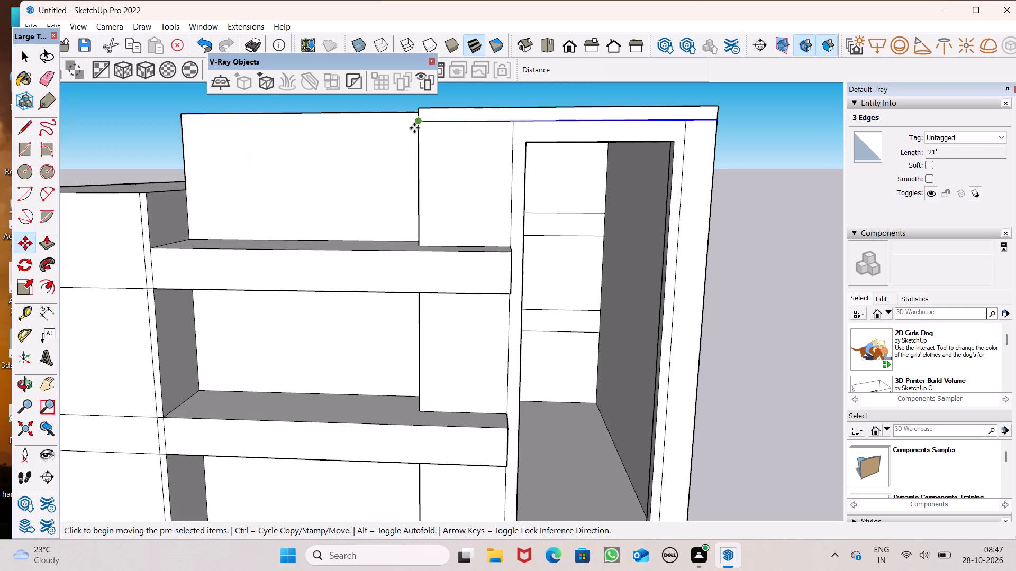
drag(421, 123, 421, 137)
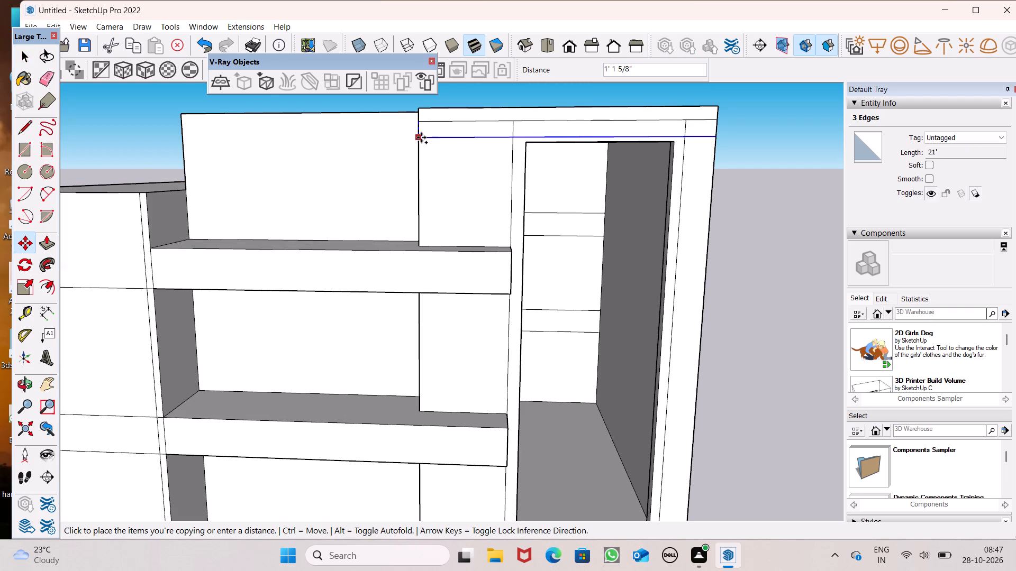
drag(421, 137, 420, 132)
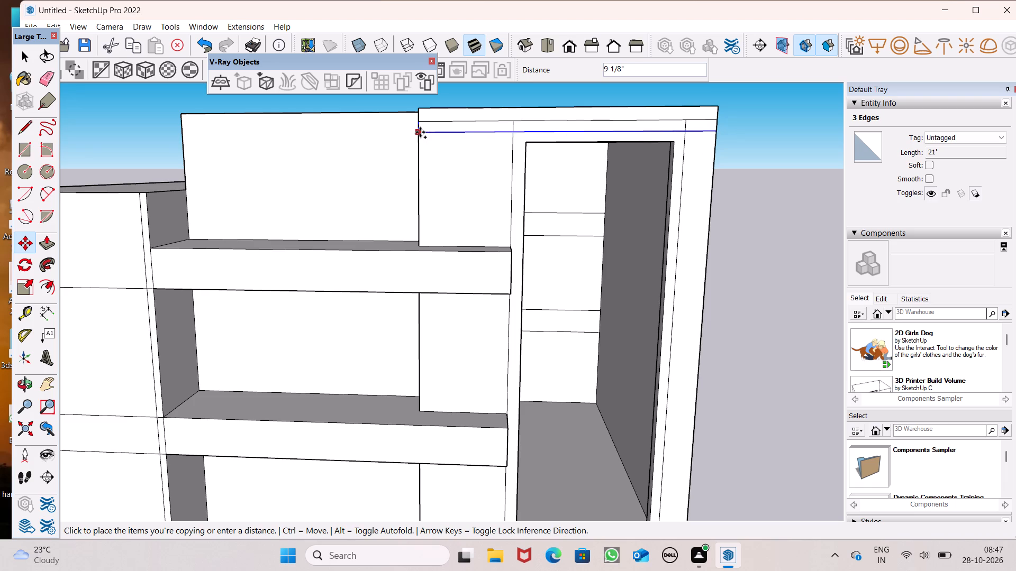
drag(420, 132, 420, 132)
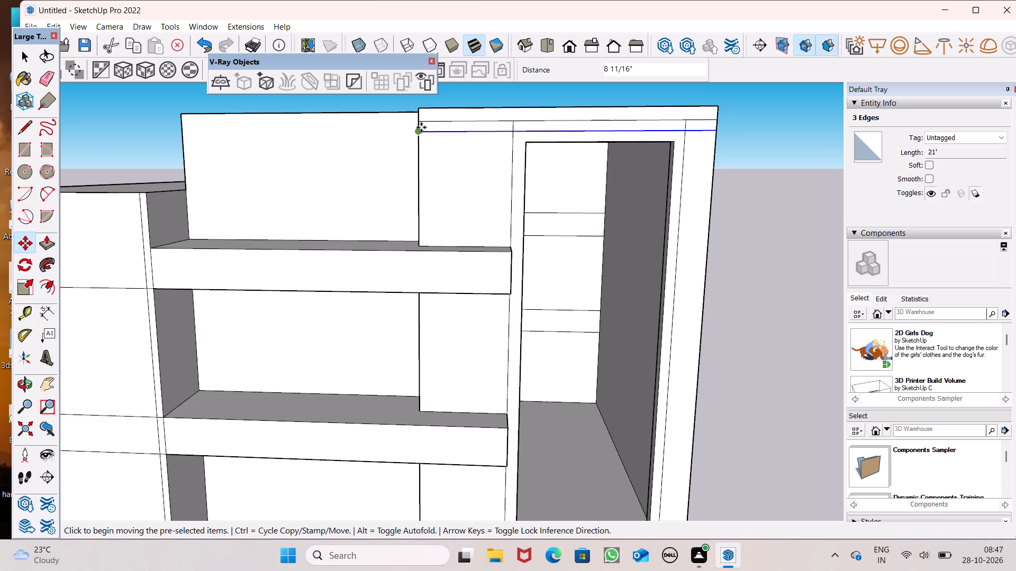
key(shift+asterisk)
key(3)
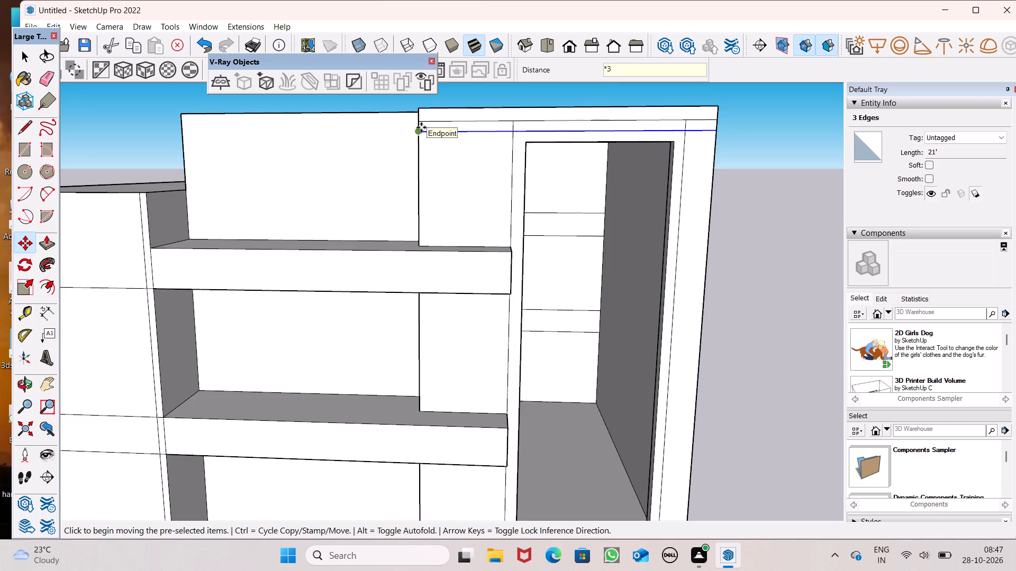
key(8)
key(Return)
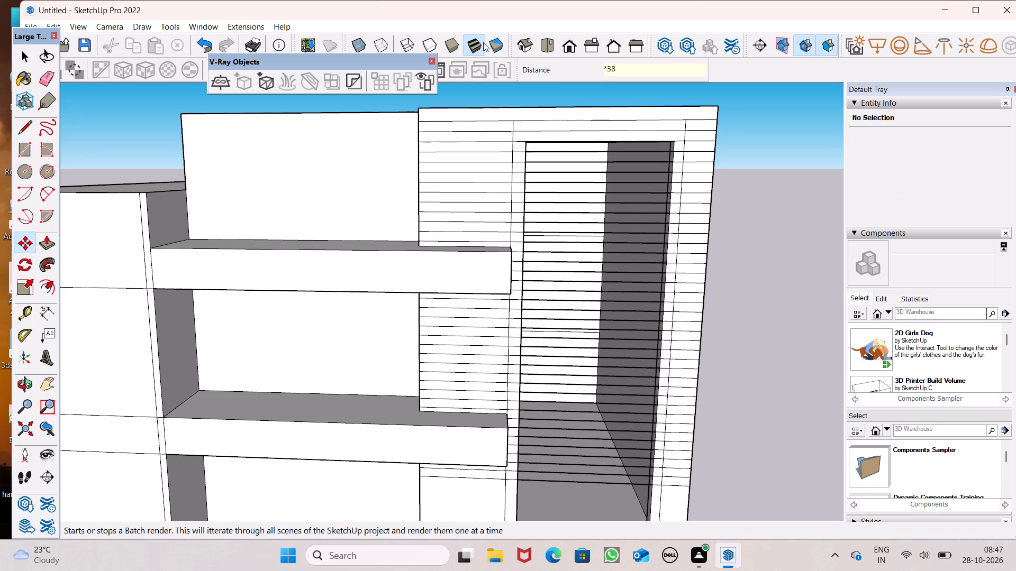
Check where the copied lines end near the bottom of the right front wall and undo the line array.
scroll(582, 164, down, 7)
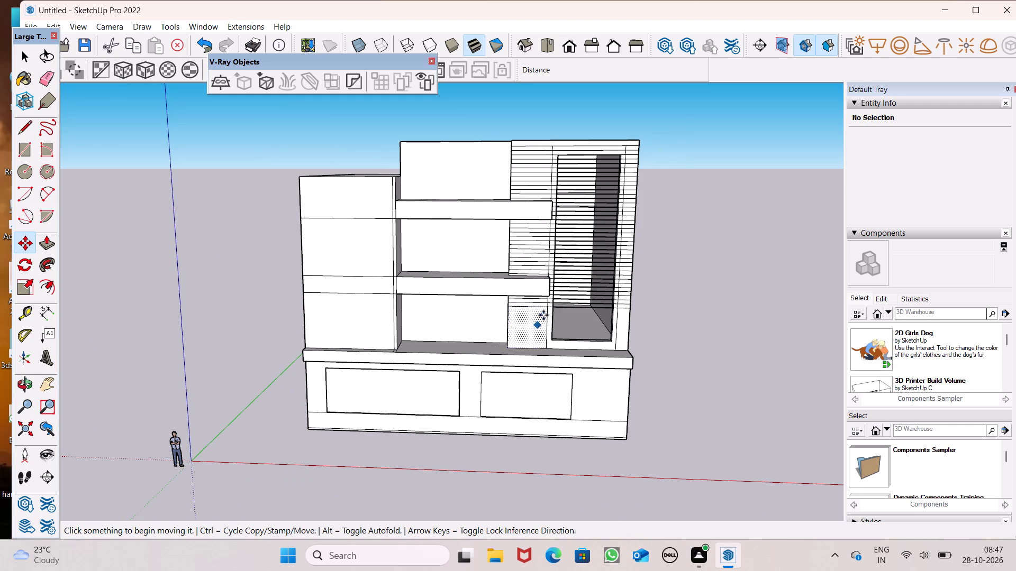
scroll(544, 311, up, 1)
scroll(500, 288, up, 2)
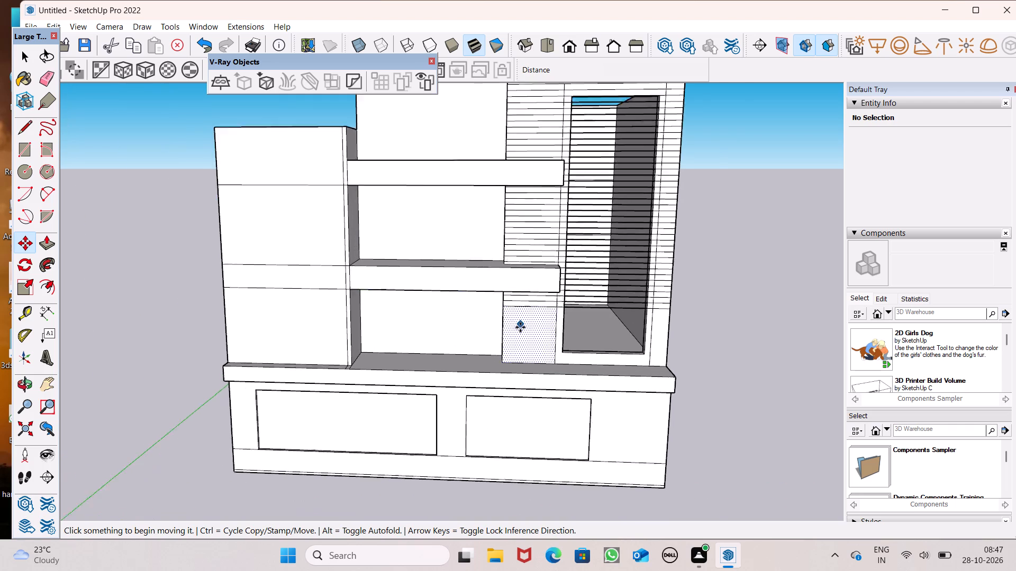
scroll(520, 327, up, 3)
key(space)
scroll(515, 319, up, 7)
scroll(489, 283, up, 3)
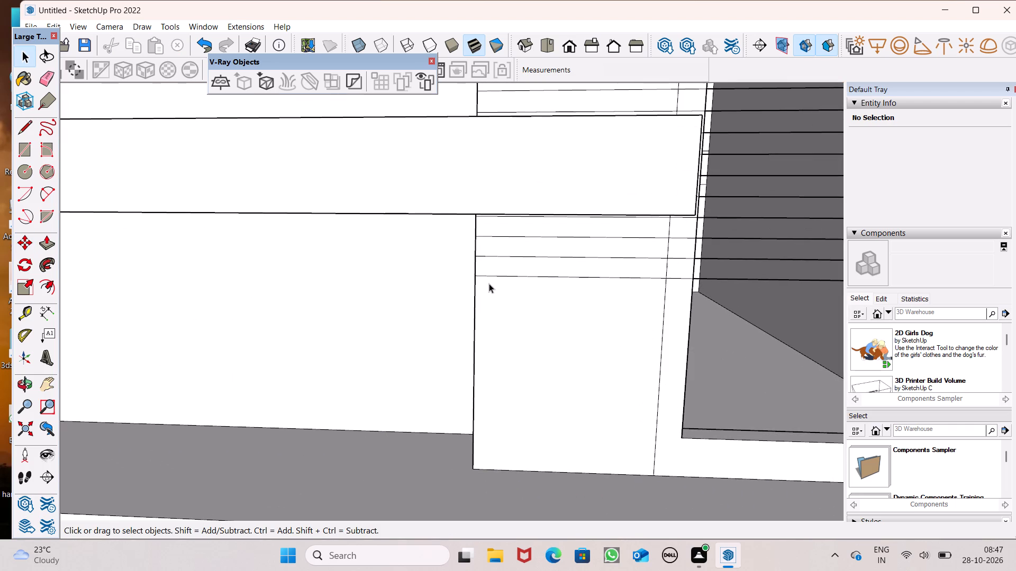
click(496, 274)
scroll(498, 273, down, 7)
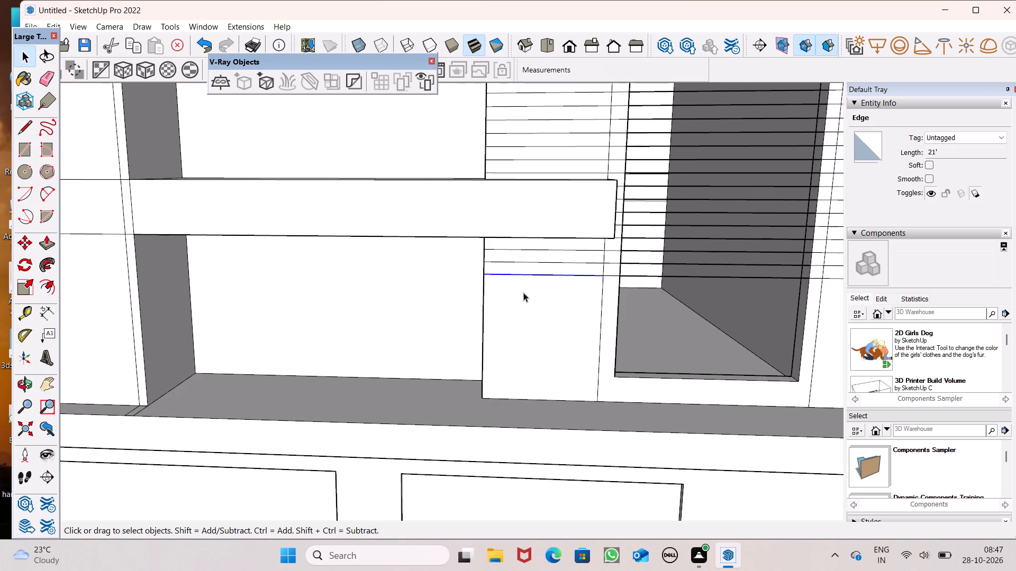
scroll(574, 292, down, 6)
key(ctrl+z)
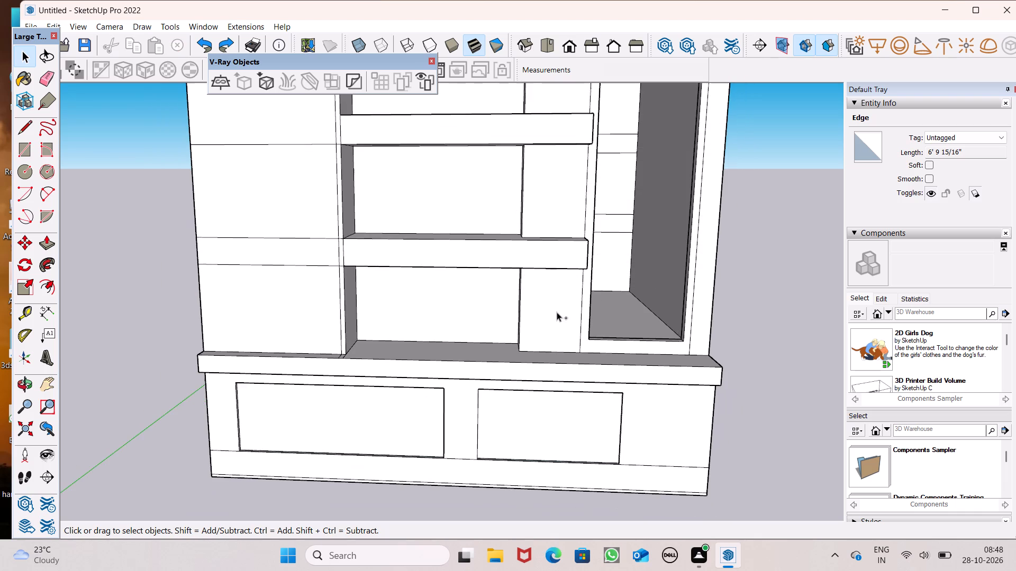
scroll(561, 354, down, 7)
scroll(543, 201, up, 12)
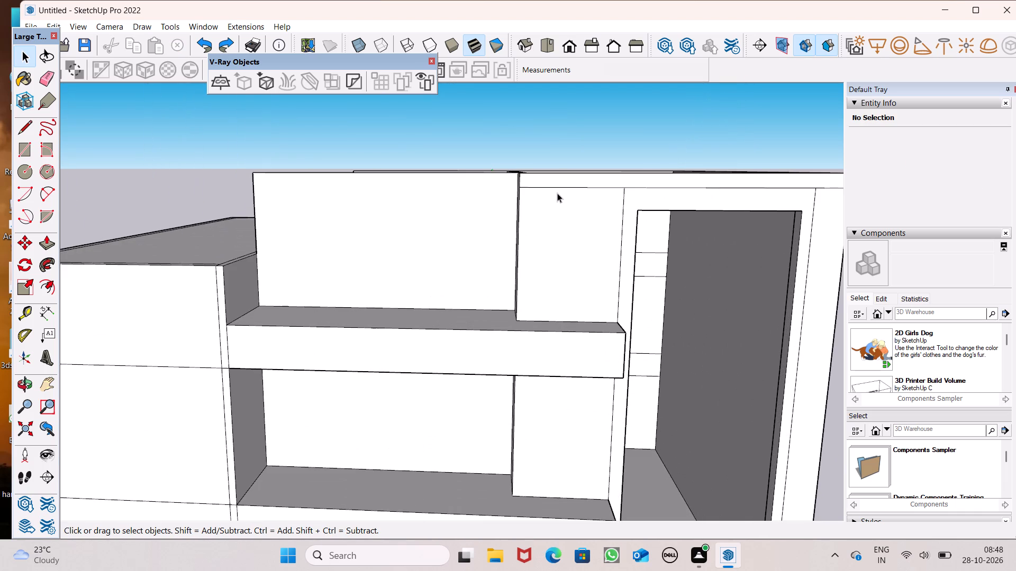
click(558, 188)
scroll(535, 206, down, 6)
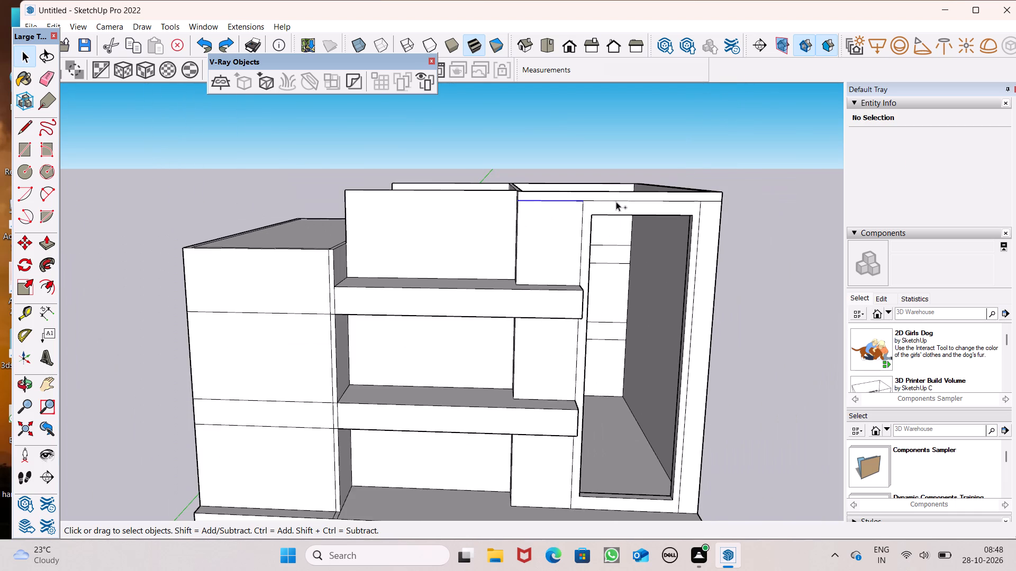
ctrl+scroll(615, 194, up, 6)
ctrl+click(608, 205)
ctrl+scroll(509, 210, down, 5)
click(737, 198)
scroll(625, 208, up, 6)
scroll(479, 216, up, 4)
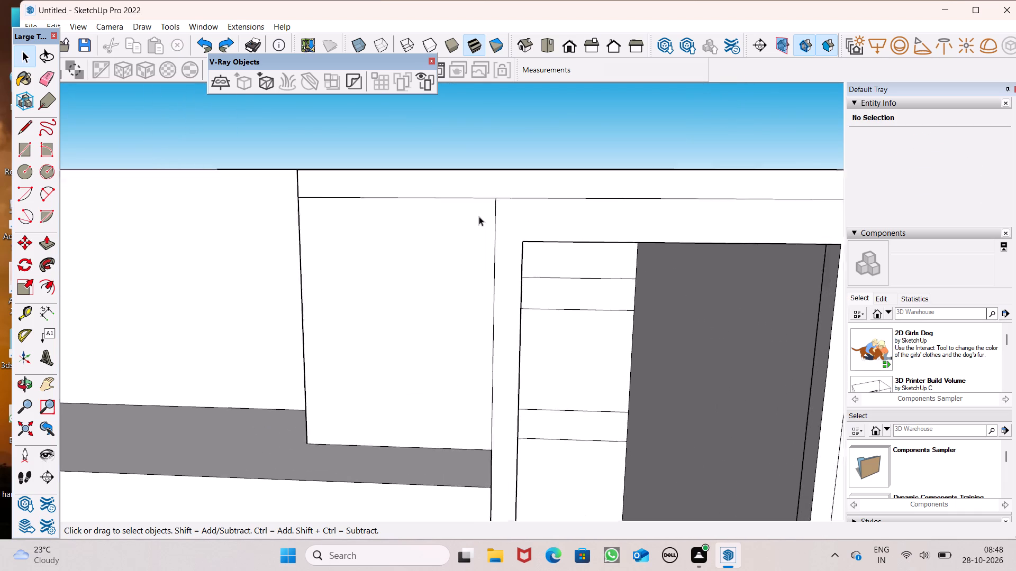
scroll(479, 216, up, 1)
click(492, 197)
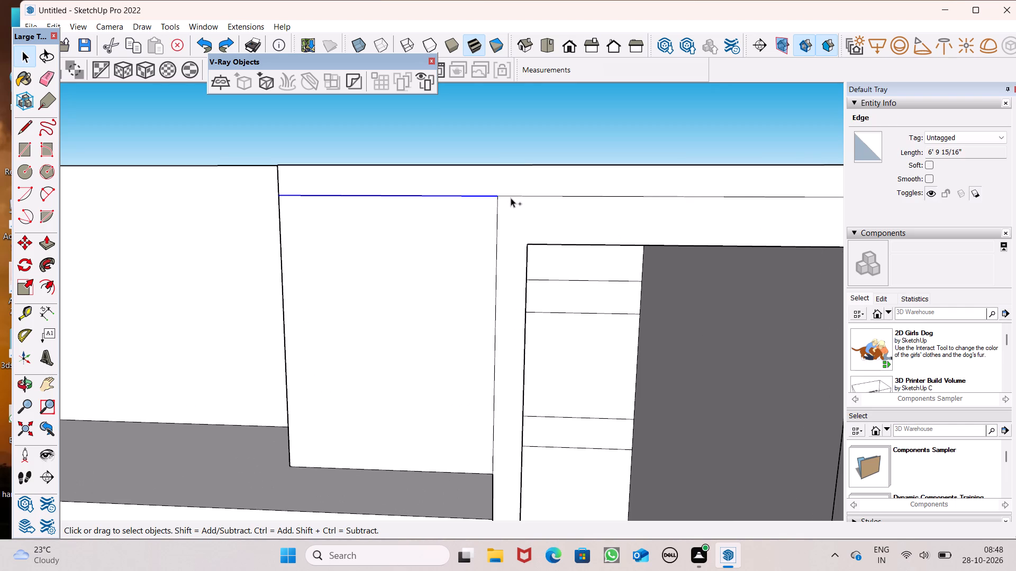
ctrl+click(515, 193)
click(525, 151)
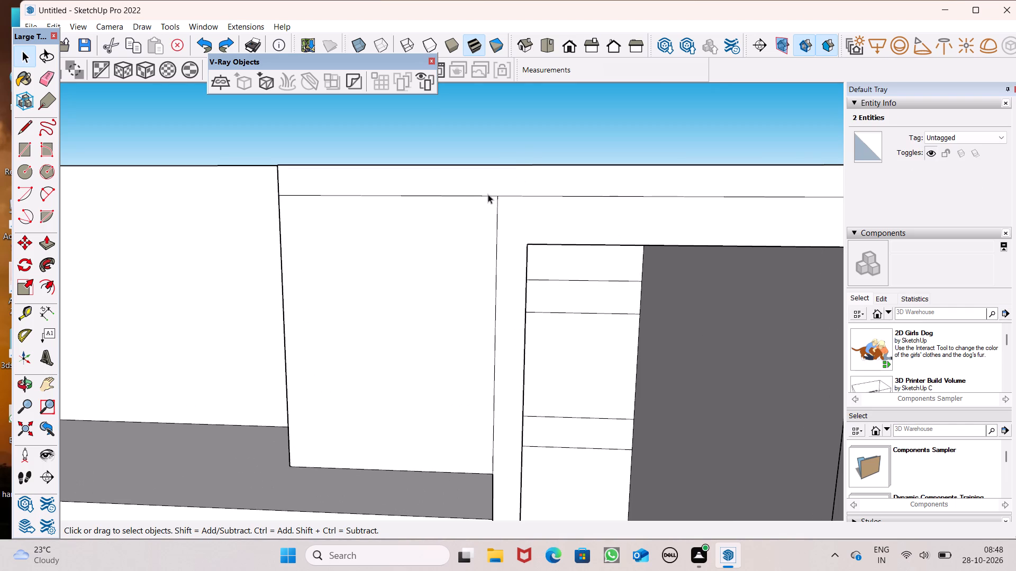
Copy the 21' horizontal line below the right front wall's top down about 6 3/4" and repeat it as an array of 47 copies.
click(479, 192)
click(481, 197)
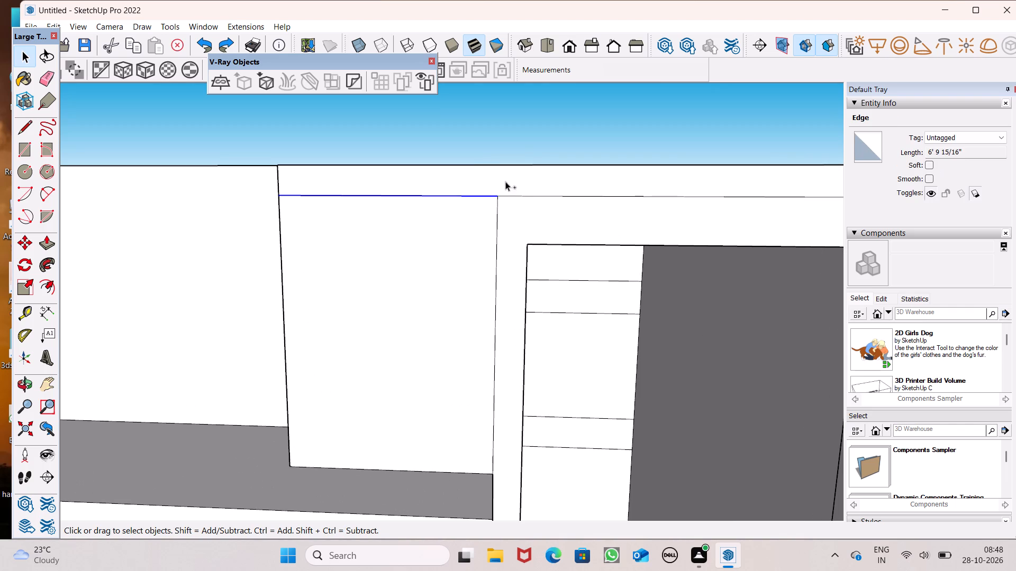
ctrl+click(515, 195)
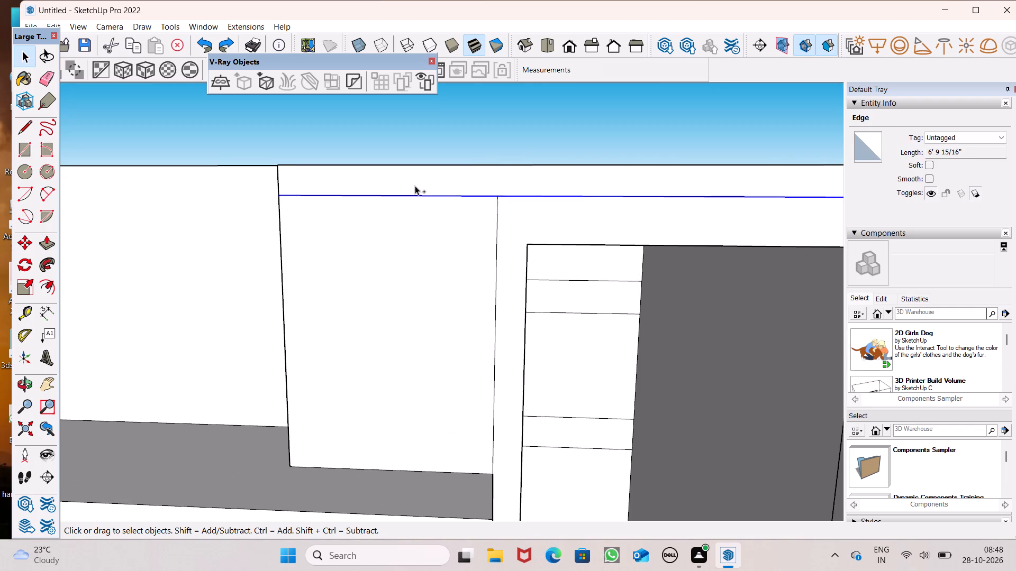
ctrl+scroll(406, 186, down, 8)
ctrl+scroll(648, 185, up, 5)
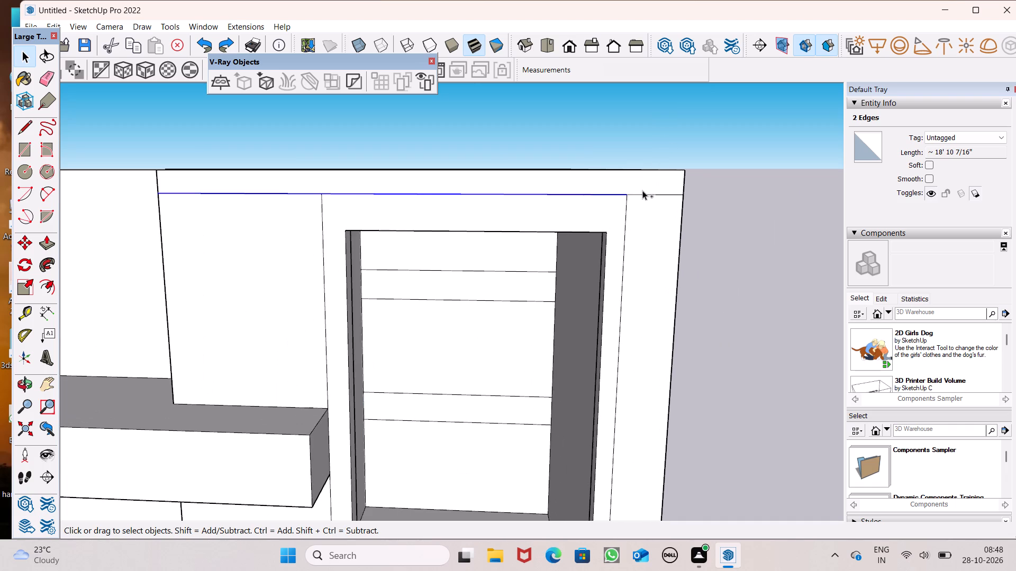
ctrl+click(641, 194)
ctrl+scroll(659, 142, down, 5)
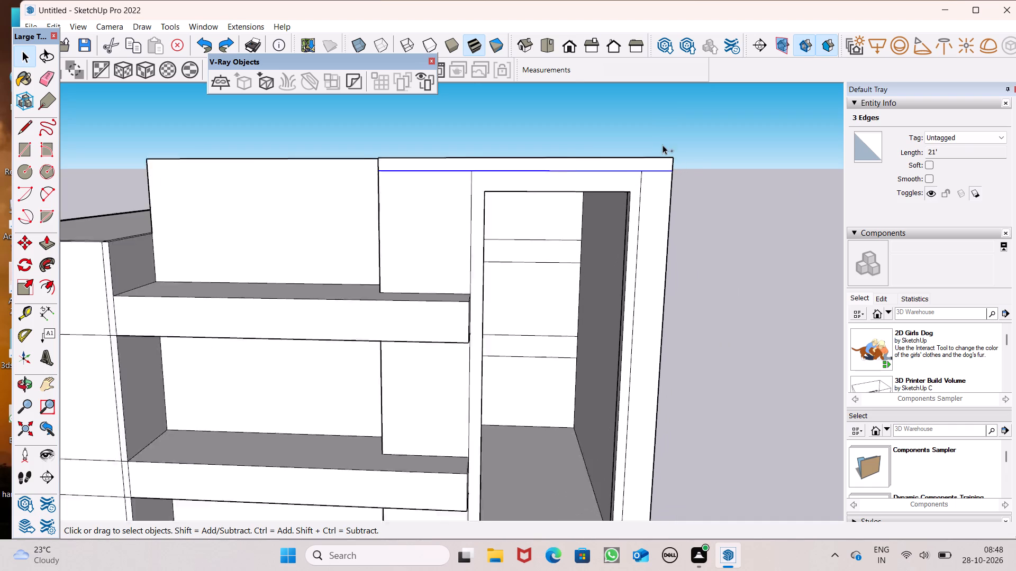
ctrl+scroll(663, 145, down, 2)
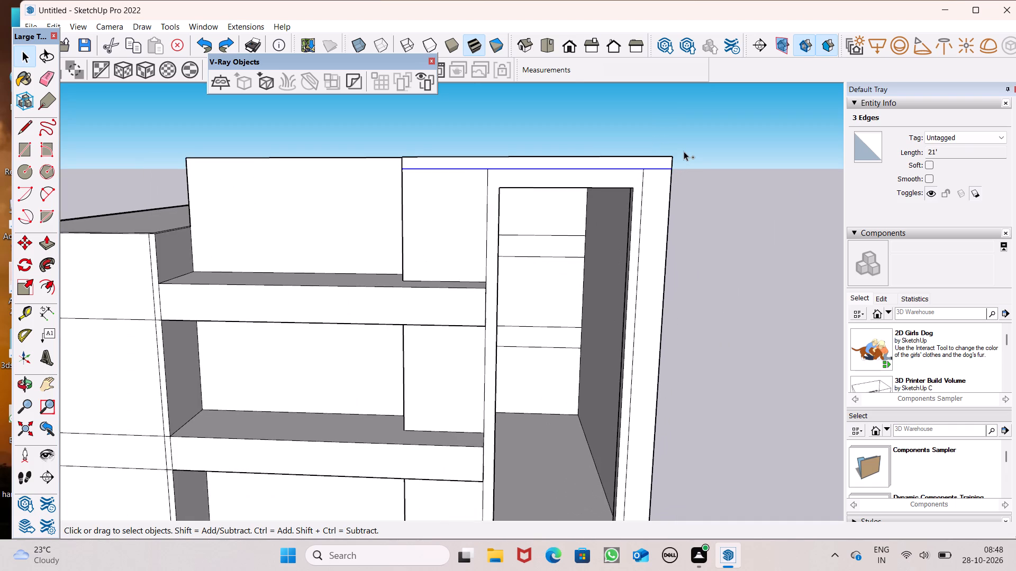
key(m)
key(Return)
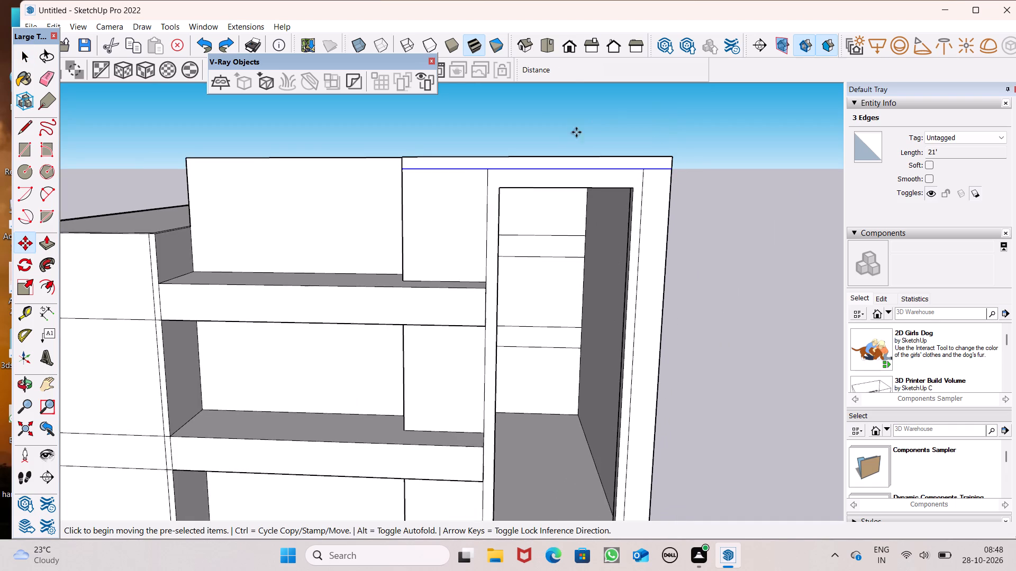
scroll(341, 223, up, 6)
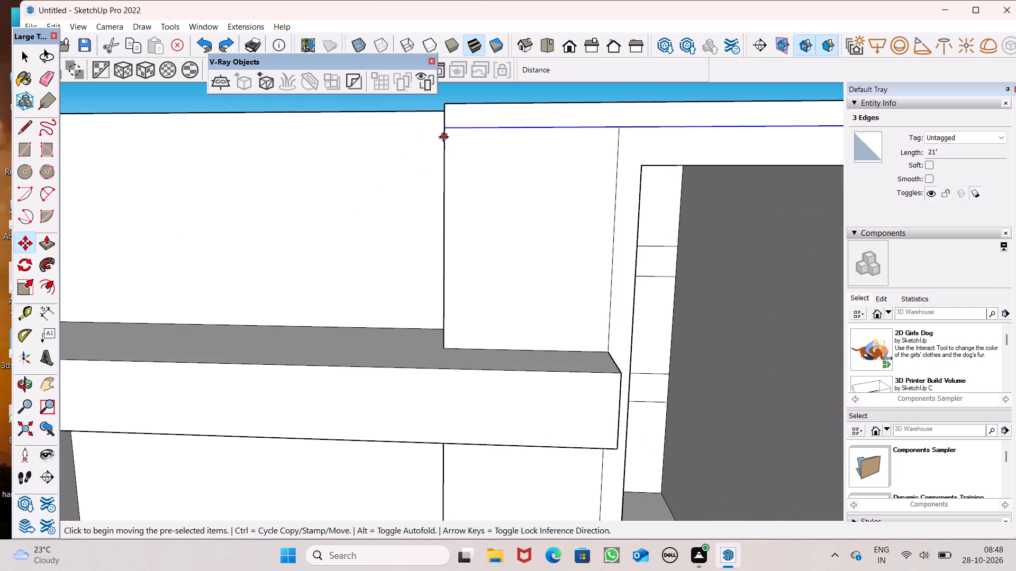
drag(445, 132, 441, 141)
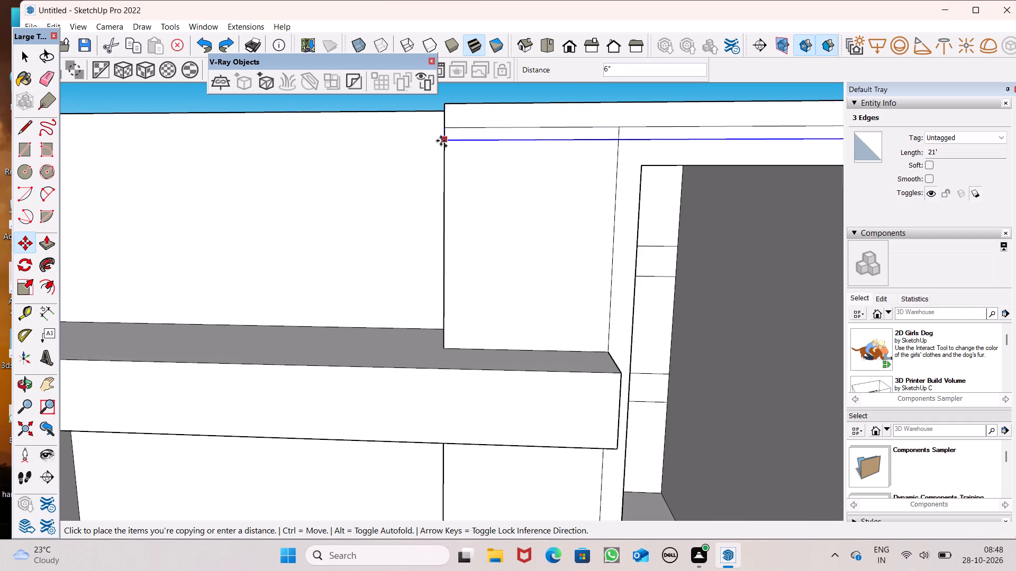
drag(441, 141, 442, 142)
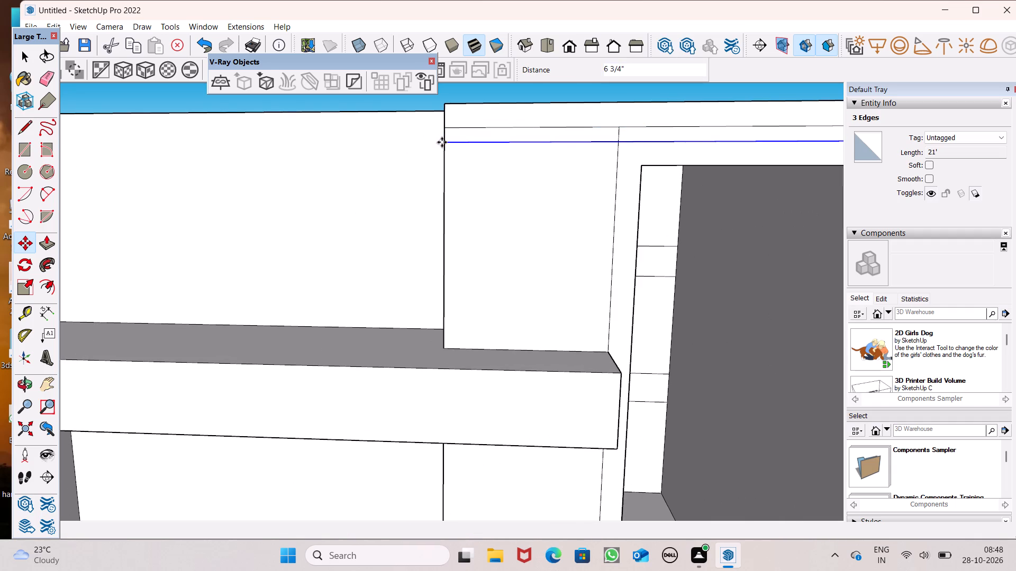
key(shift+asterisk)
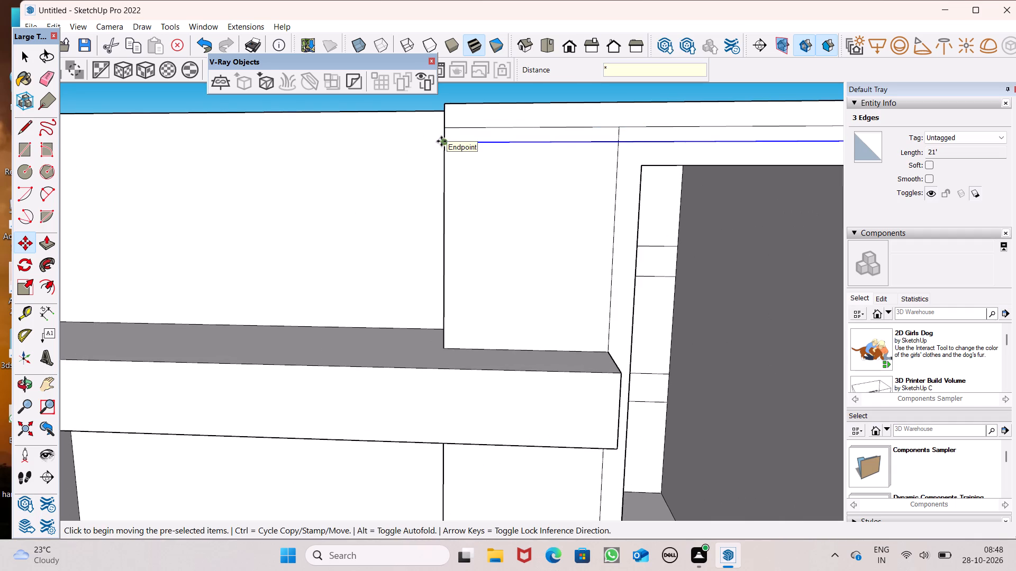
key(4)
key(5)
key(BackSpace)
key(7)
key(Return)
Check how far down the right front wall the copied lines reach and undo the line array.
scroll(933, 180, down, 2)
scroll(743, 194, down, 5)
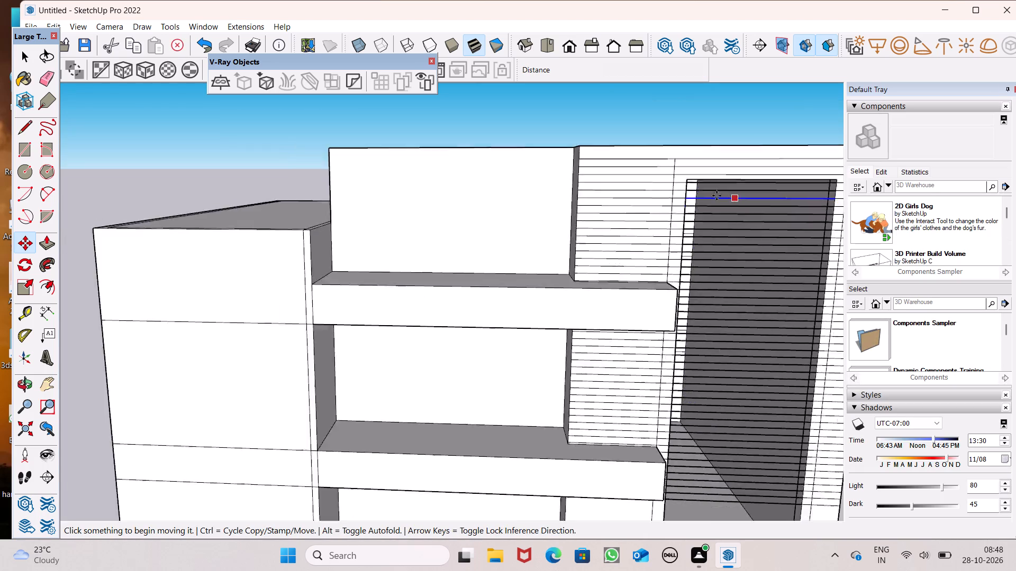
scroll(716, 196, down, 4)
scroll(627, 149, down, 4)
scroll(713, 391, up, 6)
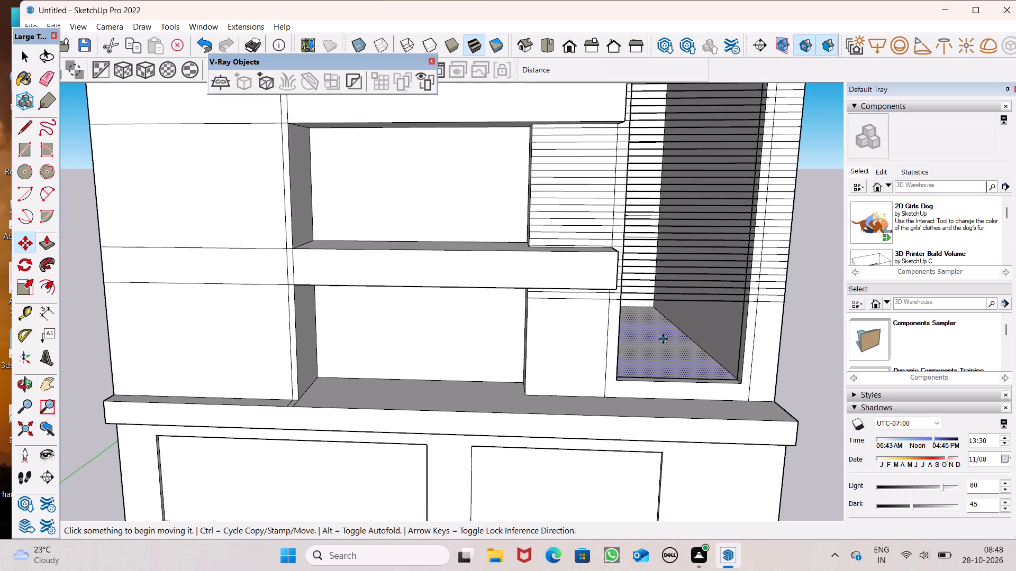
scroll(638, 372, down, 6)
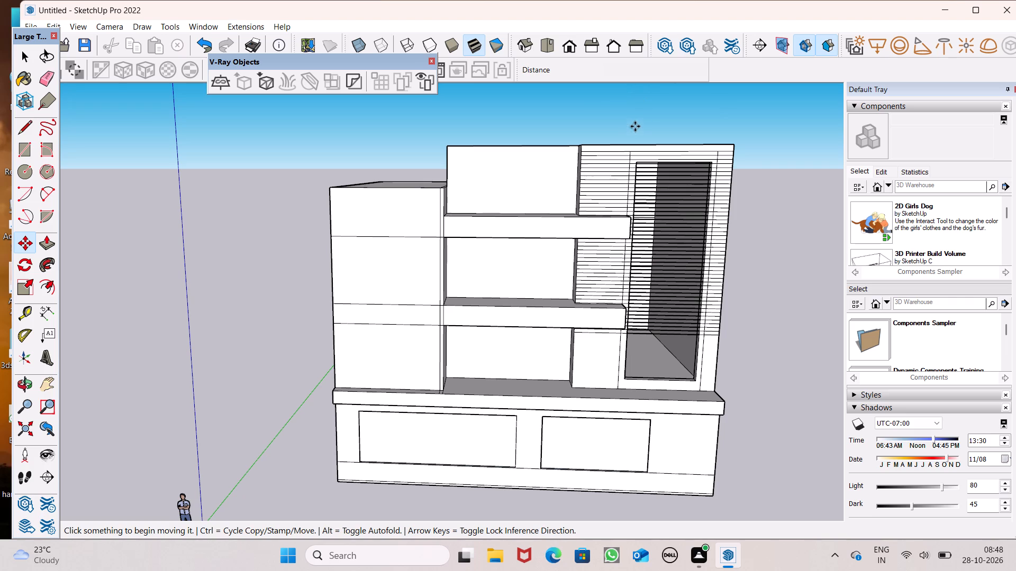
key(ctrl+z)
Copy the 21' horizontal line below the right front wall's top down about 9 3/4" and repeat it as an array of 69 copies.
scroll(623, 150, up, 10)
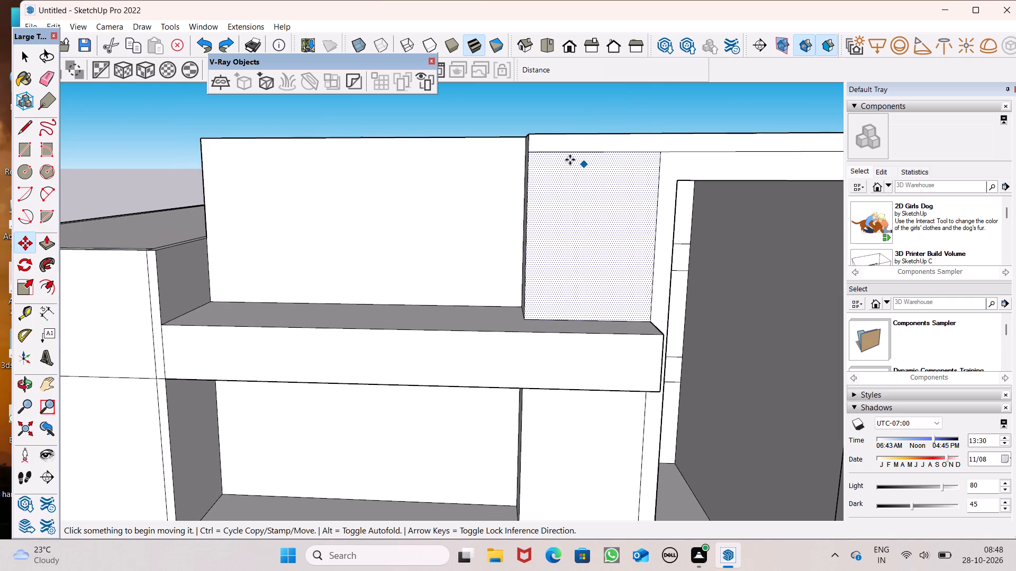
key(space)
click(584, 152)
scroll(542, 168, down, 5)
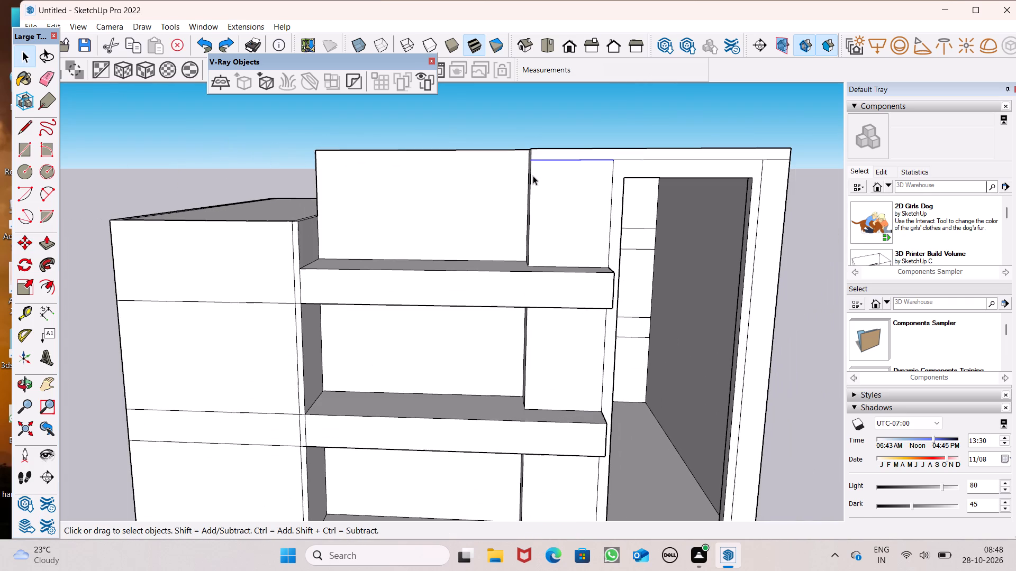
ctrl+drag(642, 160, 649, 162)
ctrl+click(716, 159)
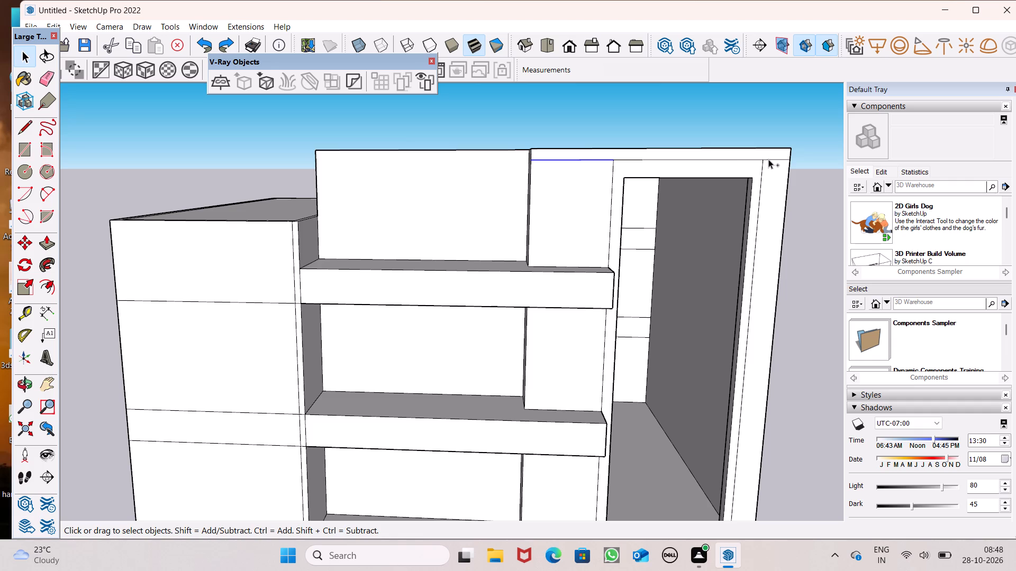
ctrl+click(768, 159)
key(m)
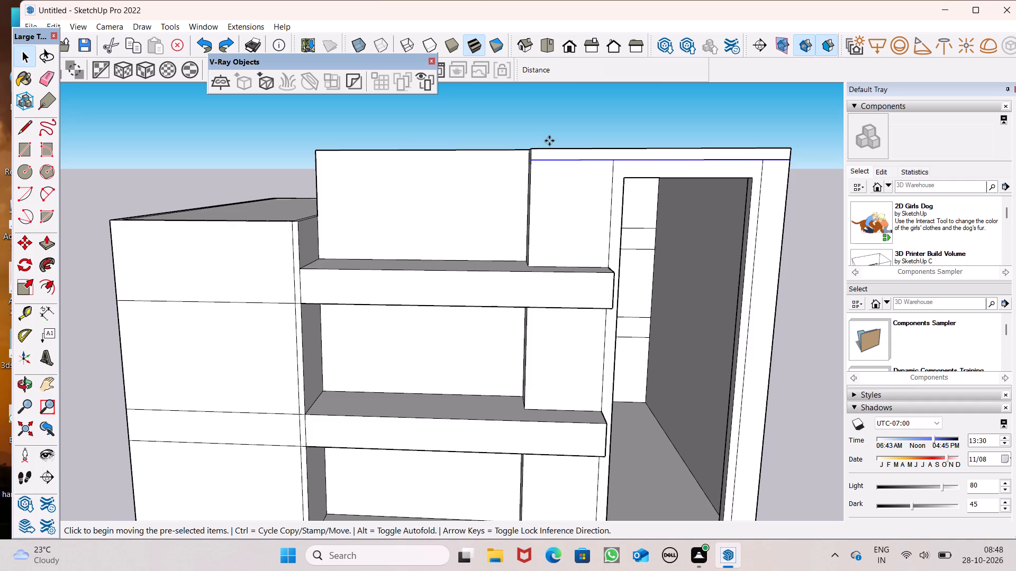
key(Return)
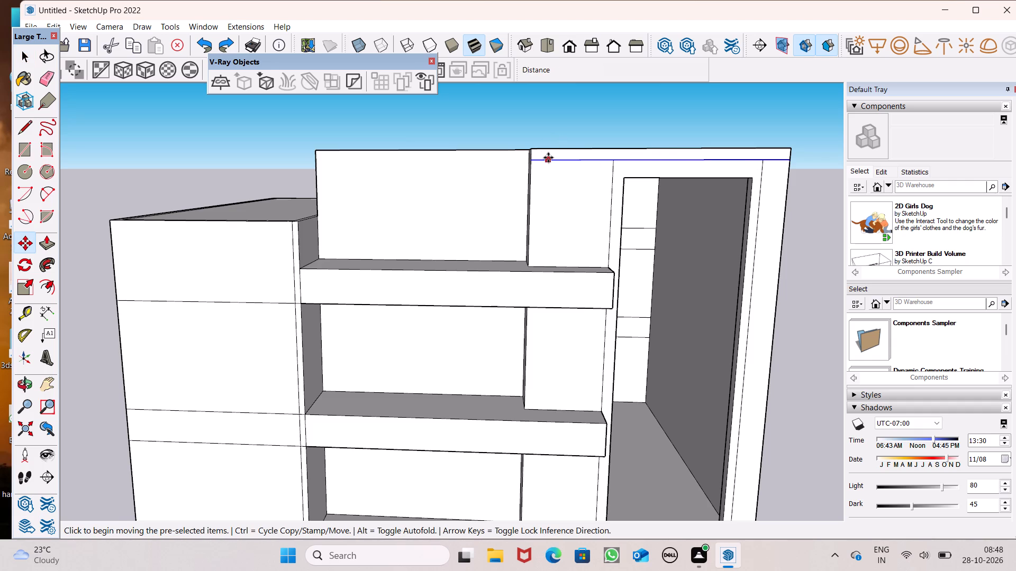
drag(533, 160, 534, 170)
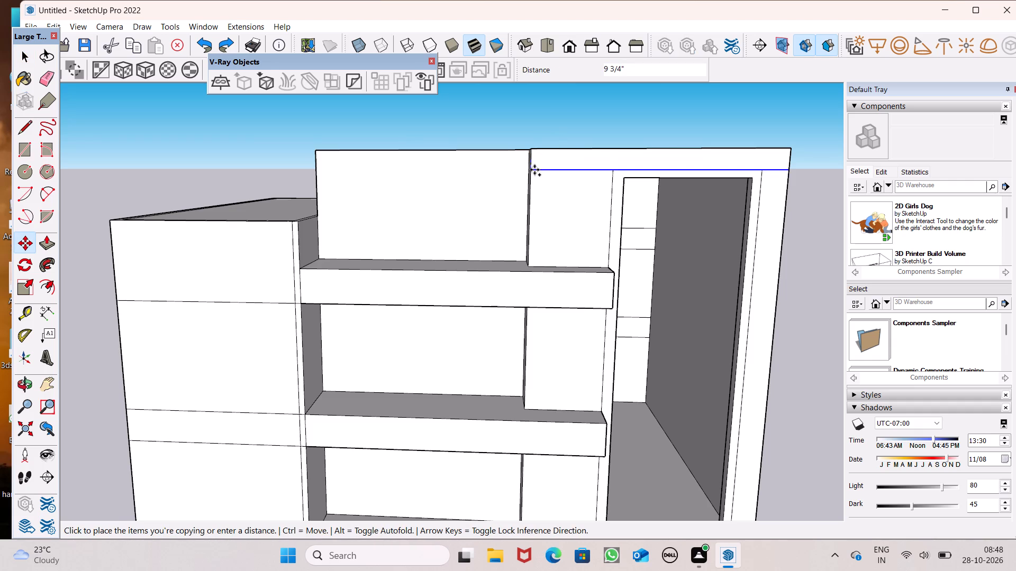
drag(534, 170, 538, 170)
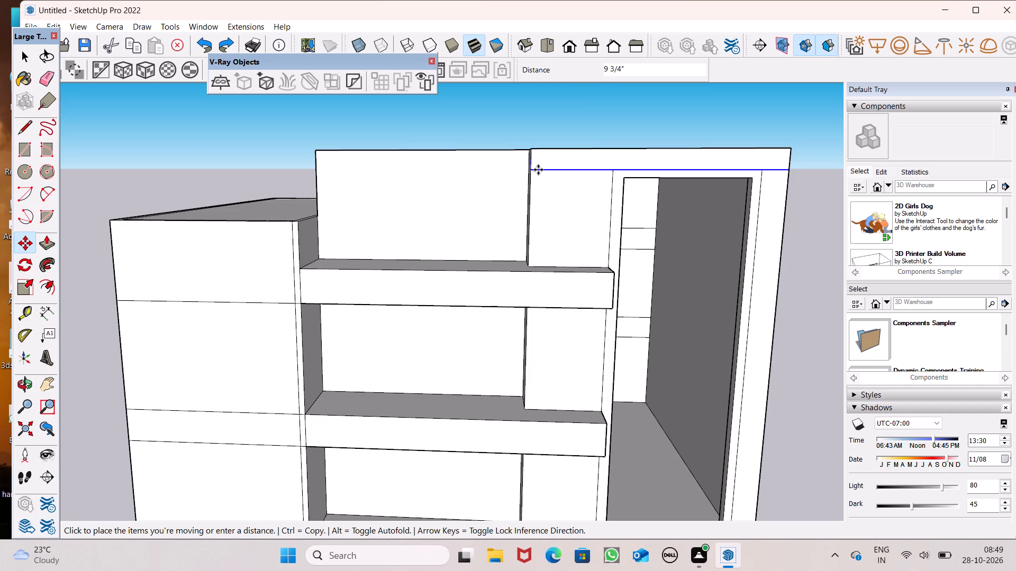
drag(538, 170, 534, 169)
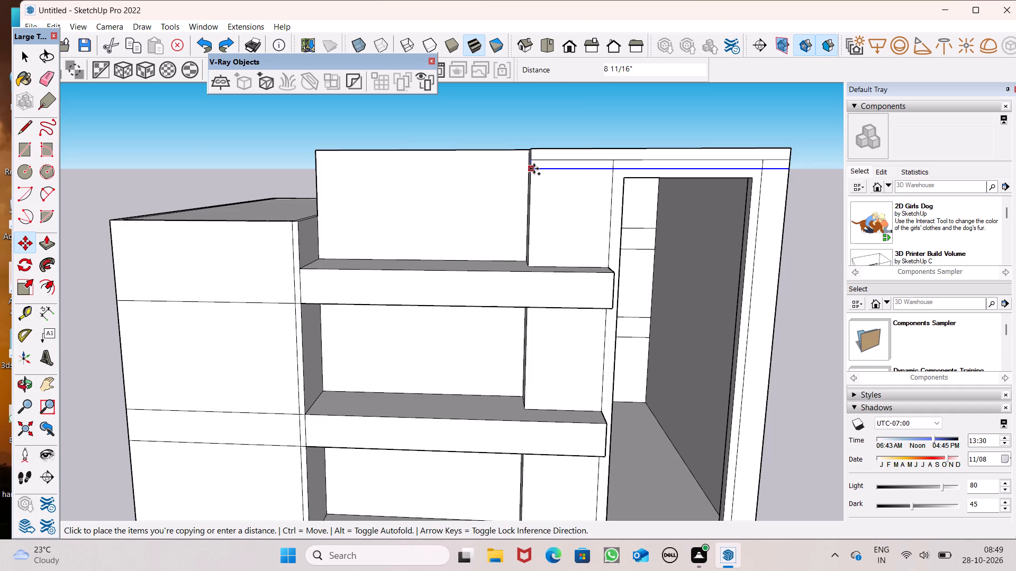
drag(534, 169, 532, 170)
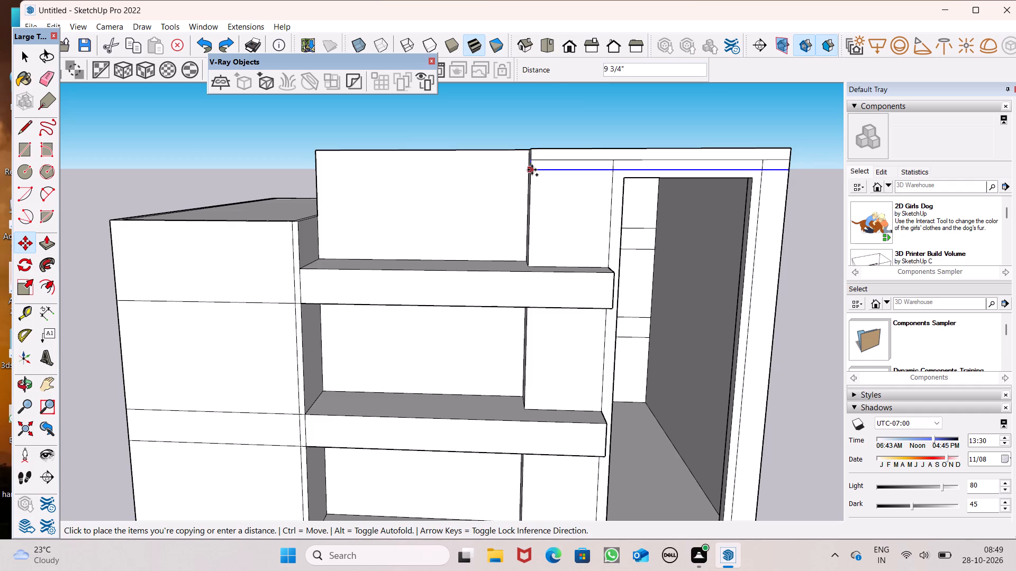
drag(532, 170, 530, 170)
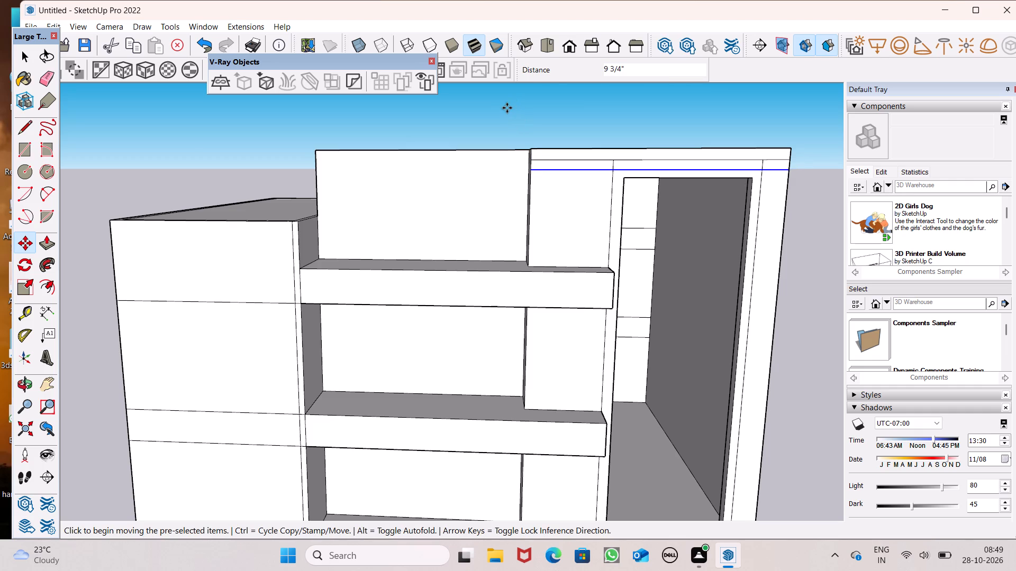
key(shift+asterisk)
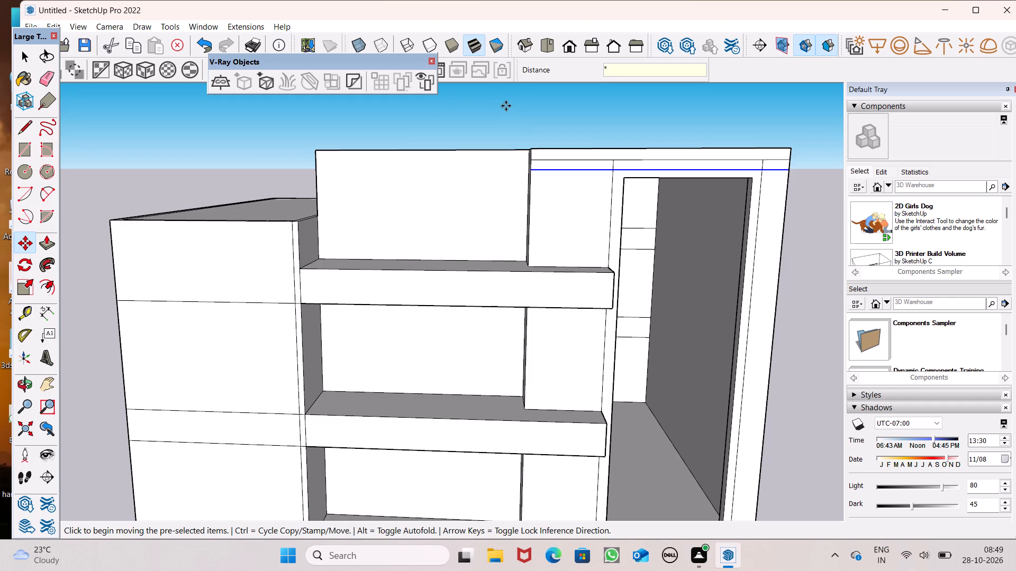
key(6)
key(9)
key(Return)
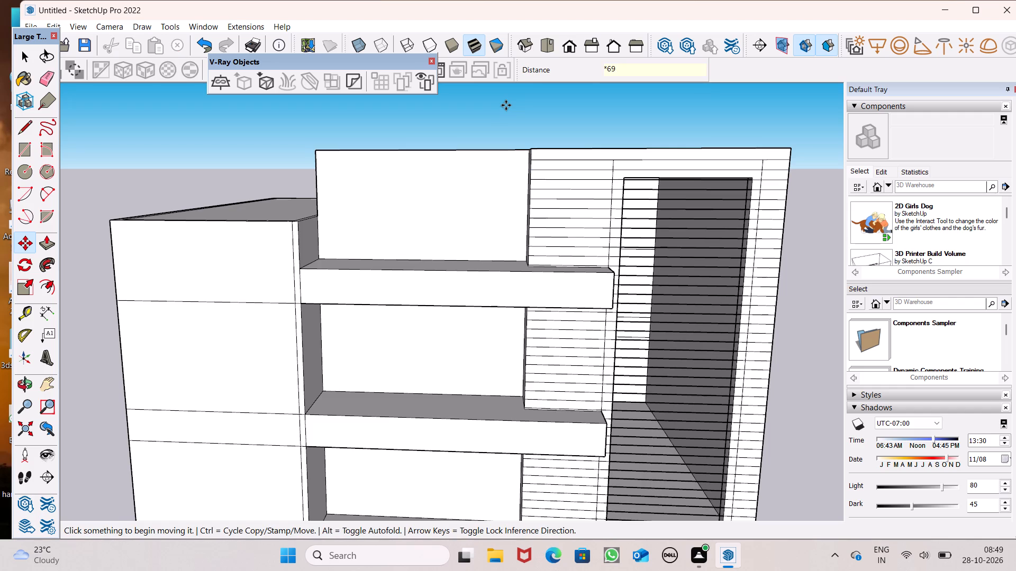
Erase the surplus copied horizontal lines that extend below the building's base under the right front wall.
scroll(541, 122, down, 8)
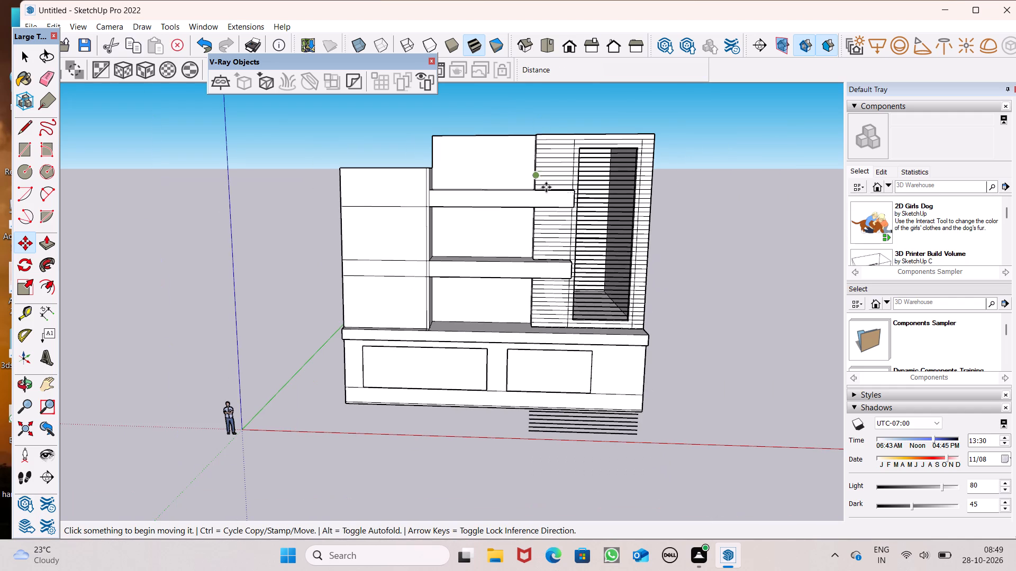
key(space)
middle_drag(674, 402, 392, 155)
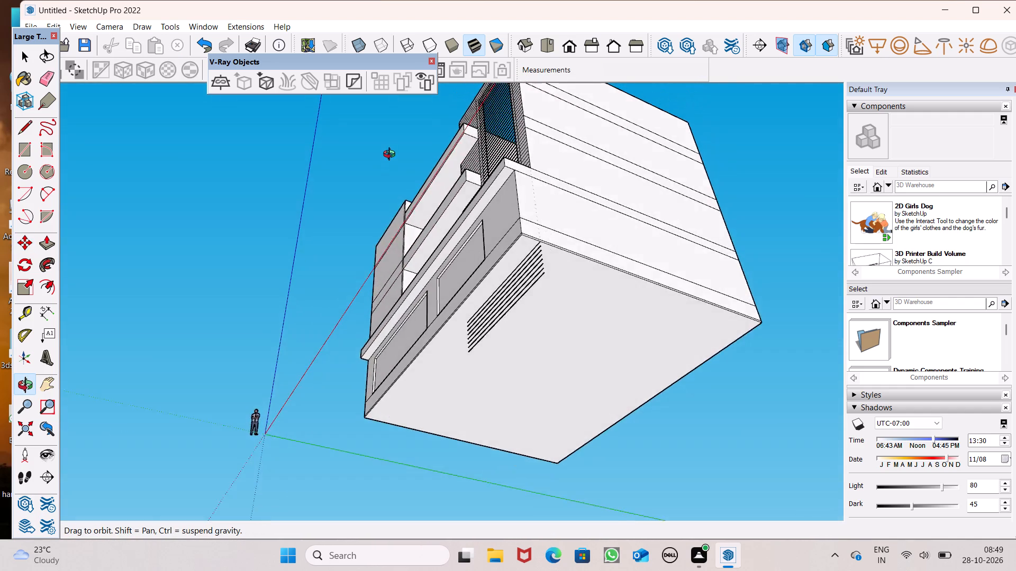
middle_drag(392, 155, 449, 290)
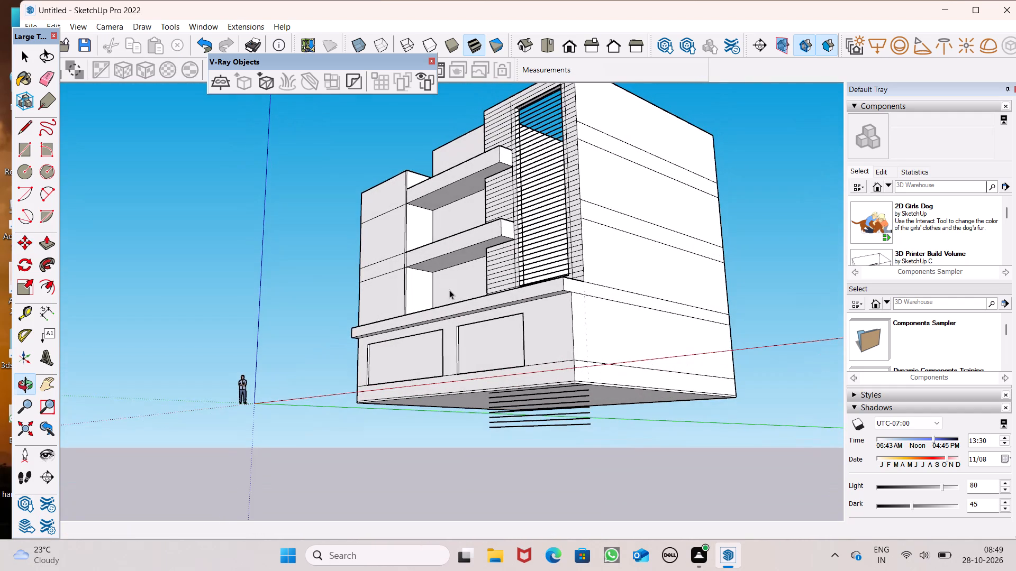
click(47, 75)
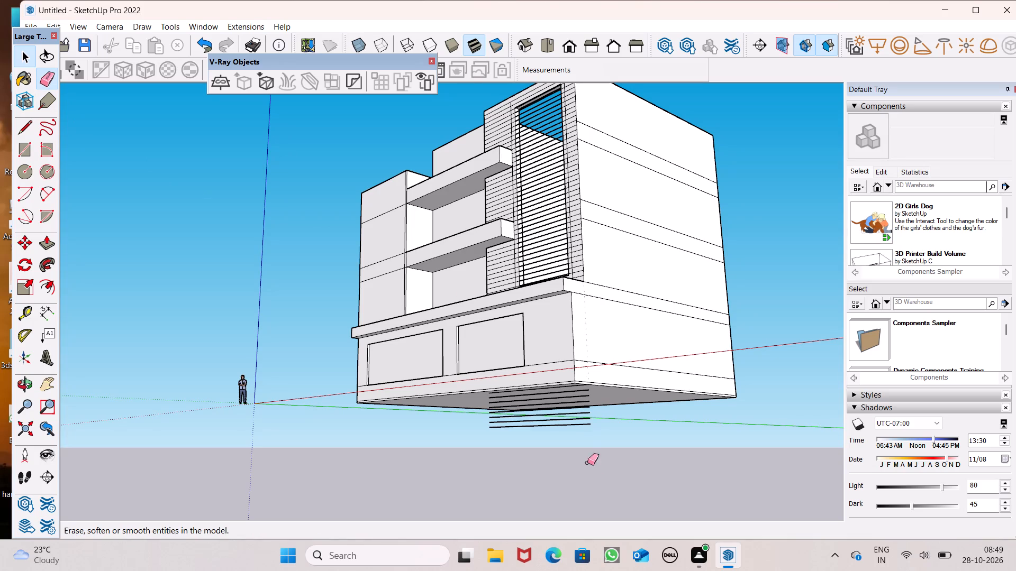
drag(578, 391, 584, 429)
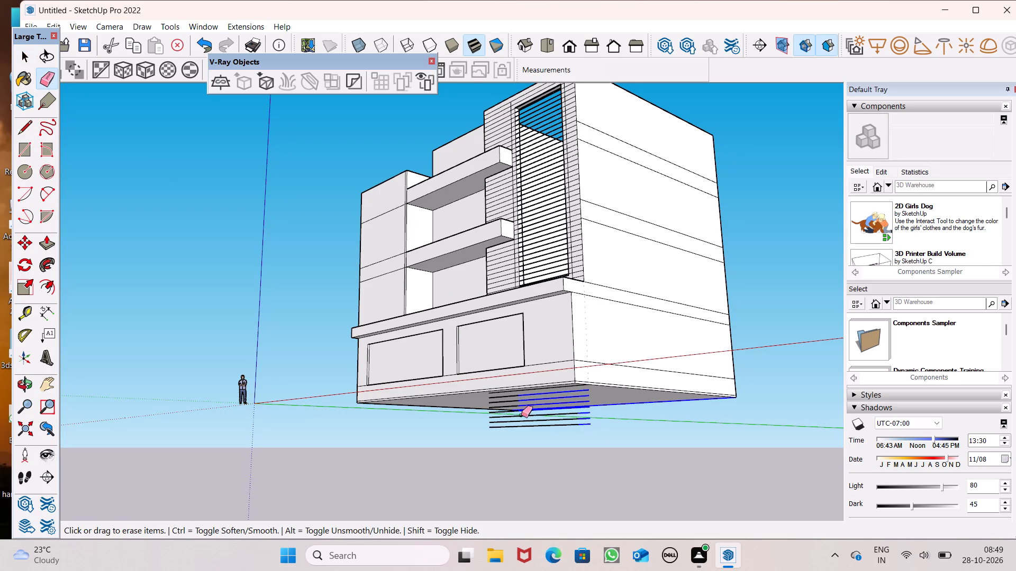
middle_drag(629, 453, 605, 320)
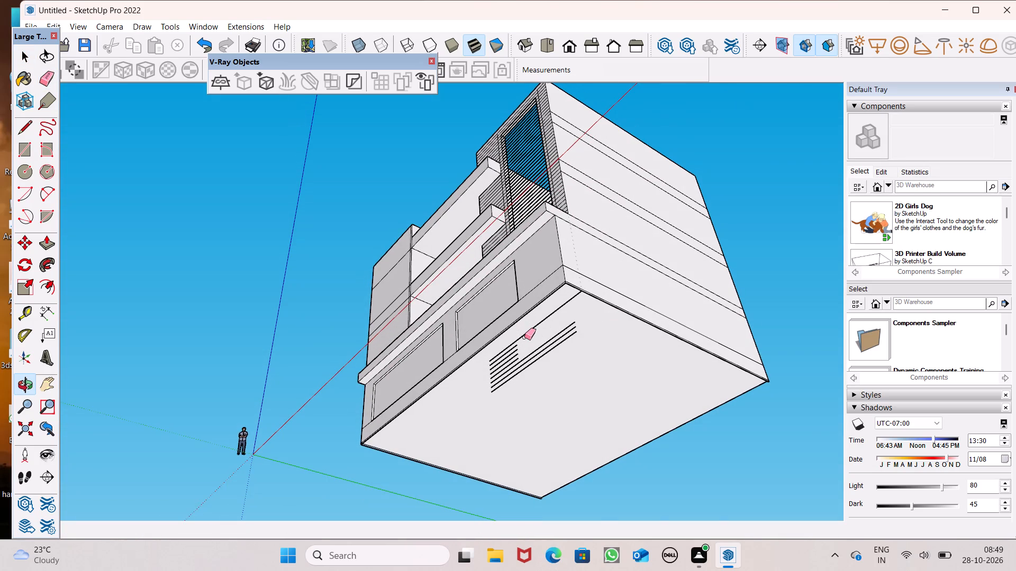
scroll(574, 375, up, 8)
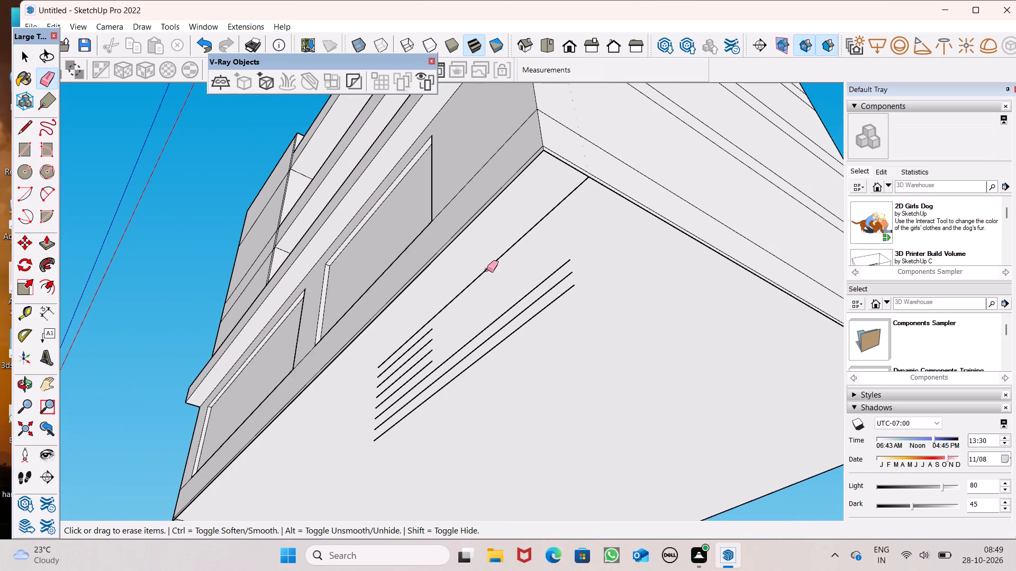
drag(487, 271, 457, 362)
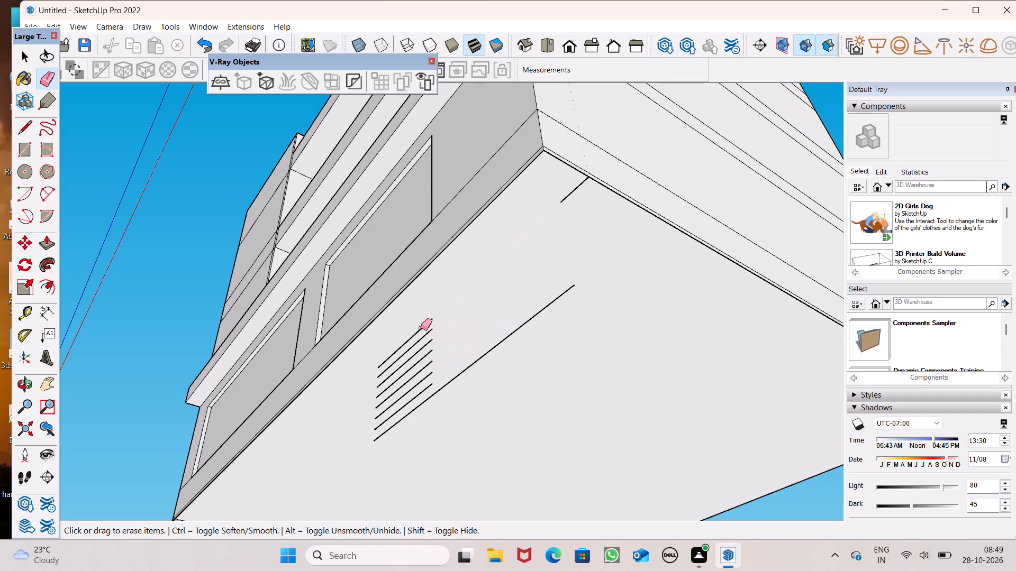
drag(420, 327, 475, 345)
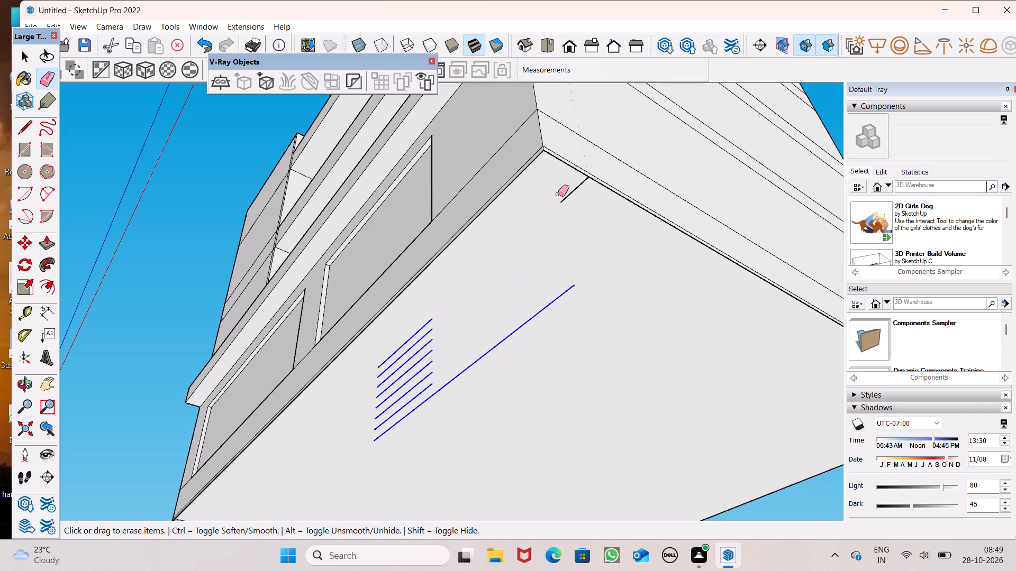
drag(558, 194, 578, 209)
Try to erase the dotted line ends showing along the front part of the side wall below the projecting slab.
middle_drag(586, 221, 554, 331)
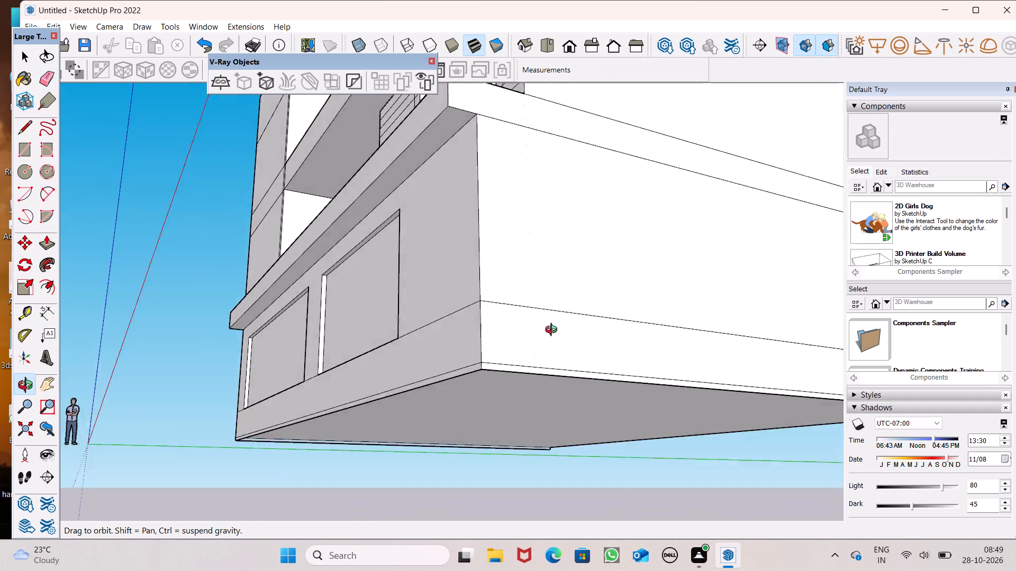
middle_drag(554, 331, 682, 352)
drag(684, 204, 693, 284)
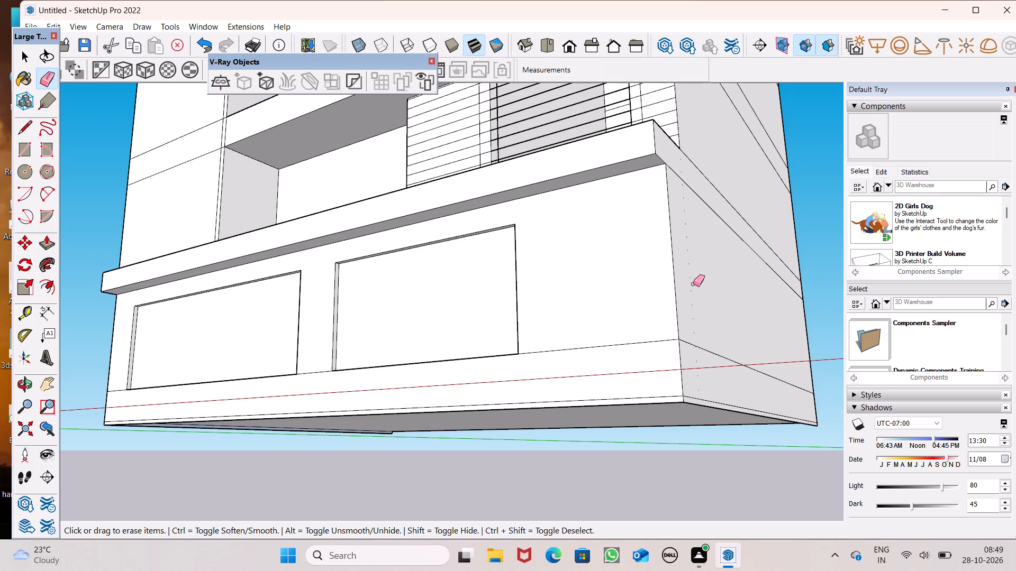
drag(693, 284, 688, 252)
Go inside the building volume behind the side wall and erase the stray copied lines near its floor.
scroll(724, 315, up, 9)
middle_drag(729, 349, 601, 428)
scroll(607, 434, up, 1)
scroll(396, 369, up, 6)
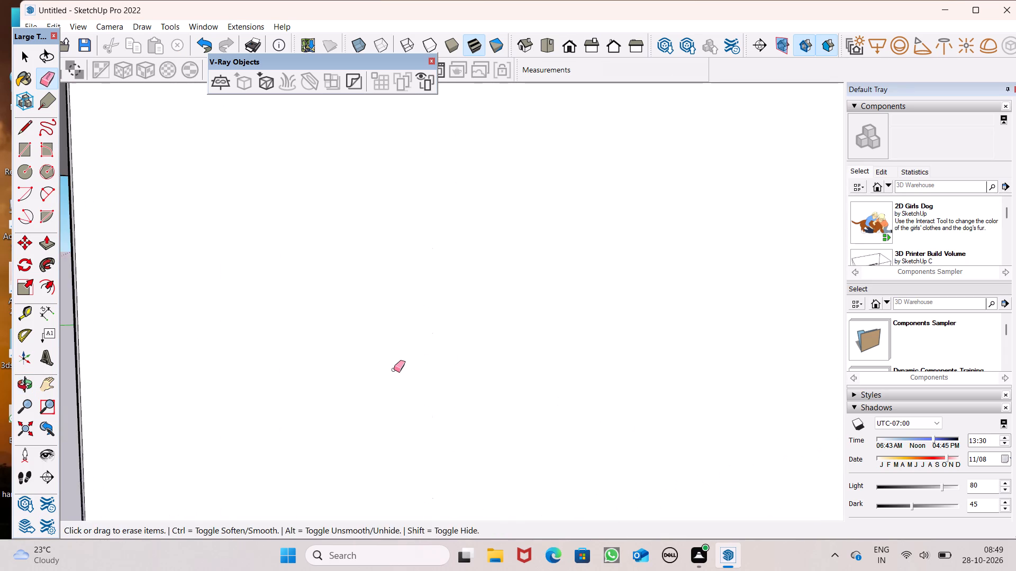
scroll(393, 371, up, 20)
scroll(393, 371, up, 10)
middle_click(393, 371)
middle_click(393, 373)
middle_click(393, 373)
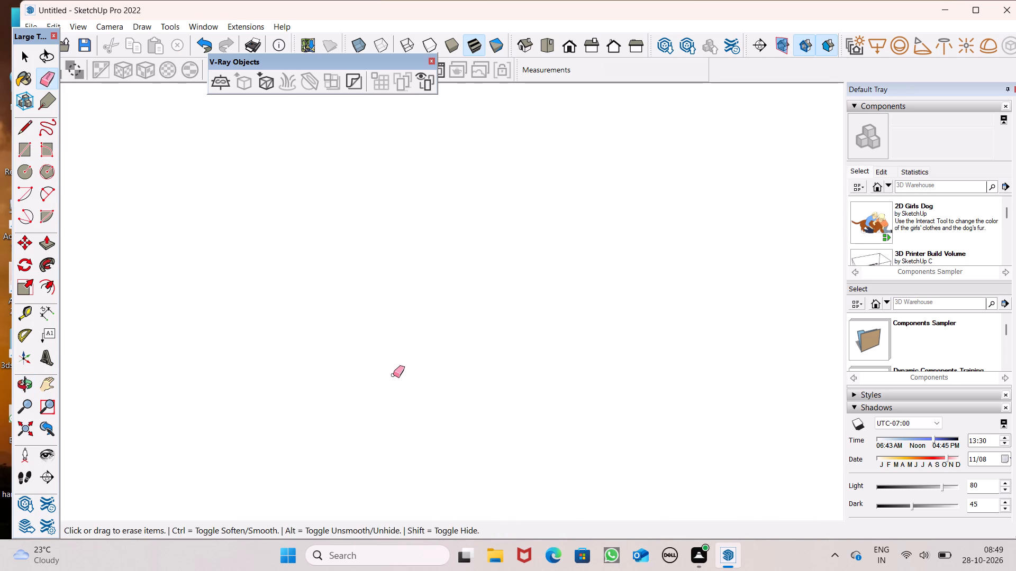
scroll(393, 375, up, 20)
scroll(393, 375, up, 2)
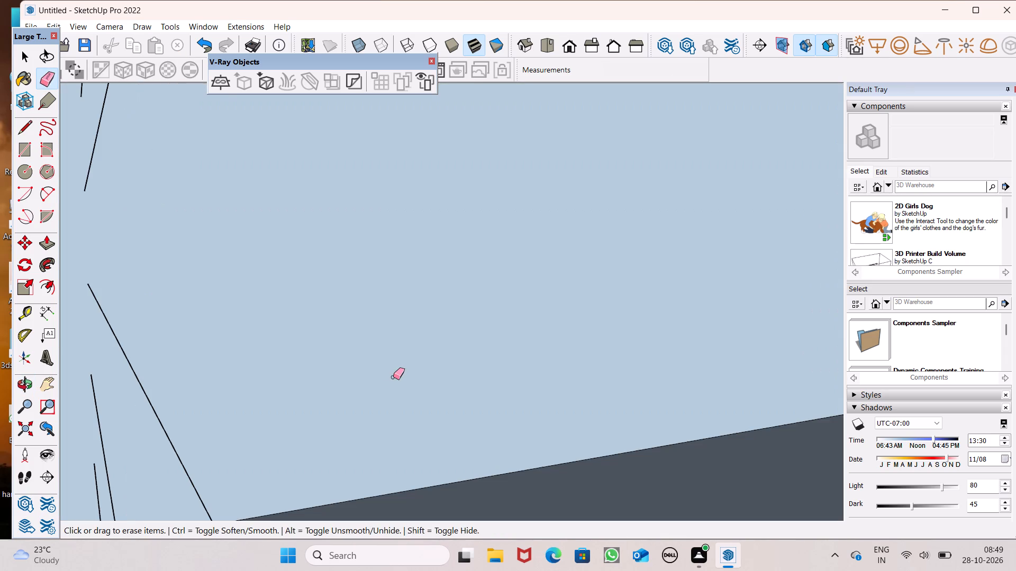
scroll(387, 377, down, 5)
scroll(387, 377, up, 17)
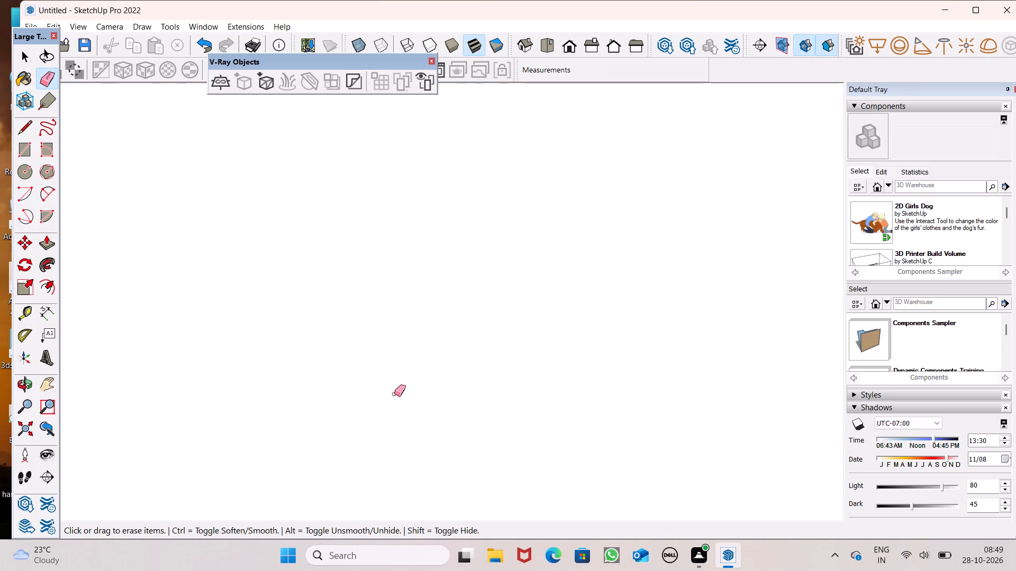
scroll(394, 394, up, 14)
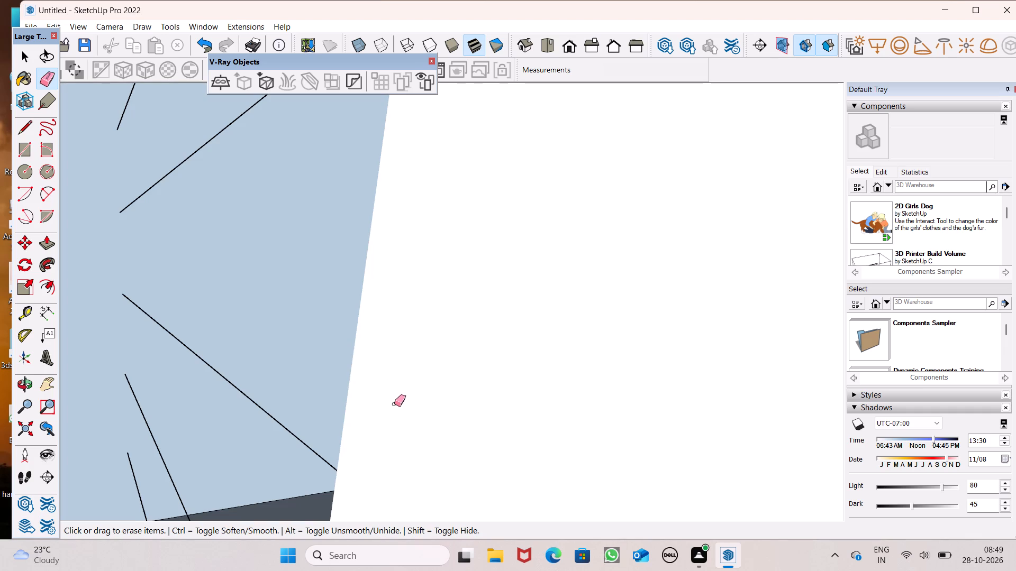
middle_drag(394, 405, 513, 446)
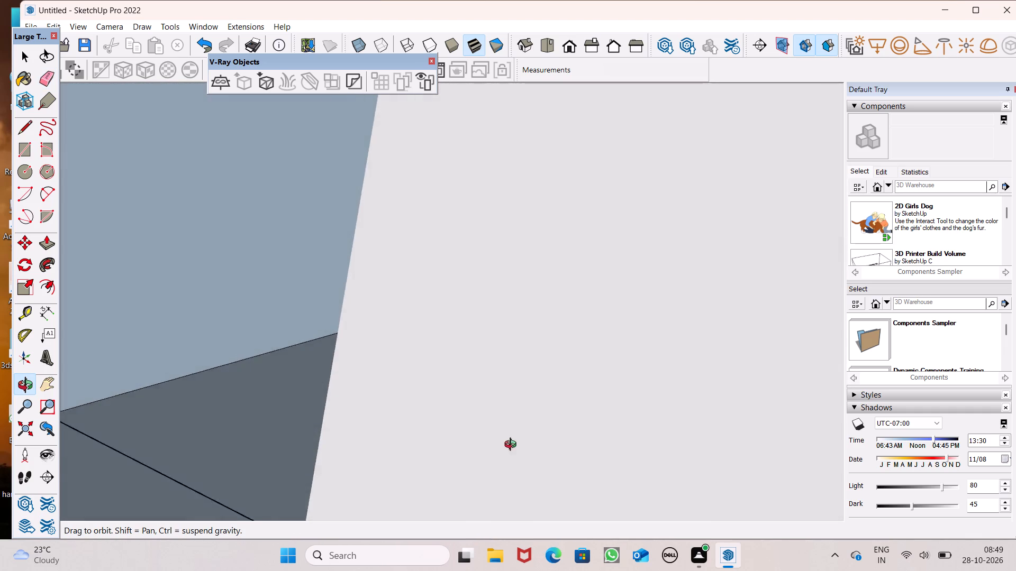
middle_drag(513, 446, 410, 465)
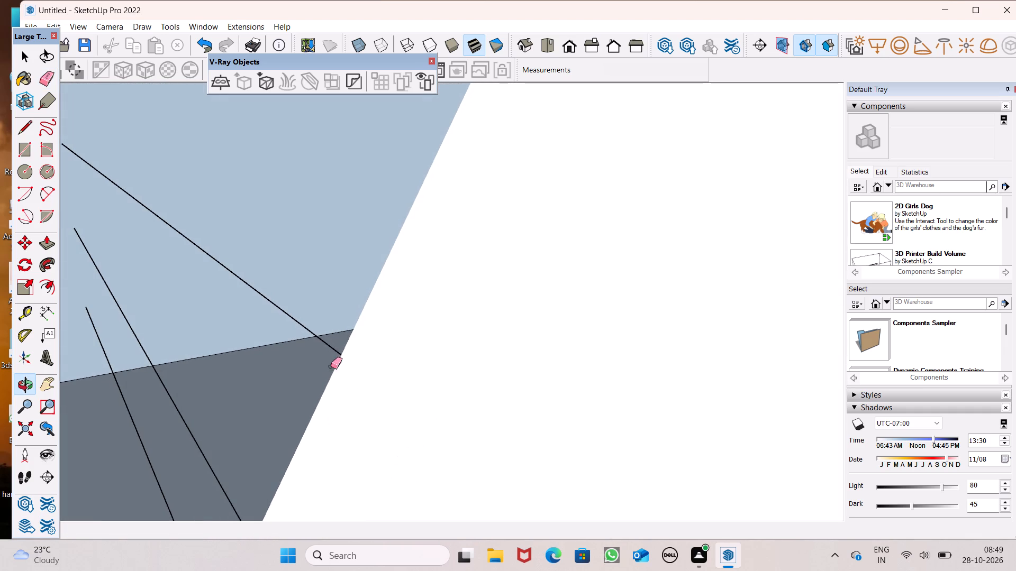
drag(307, 311, 293, 340)
drag(225, 385, 132, 449)
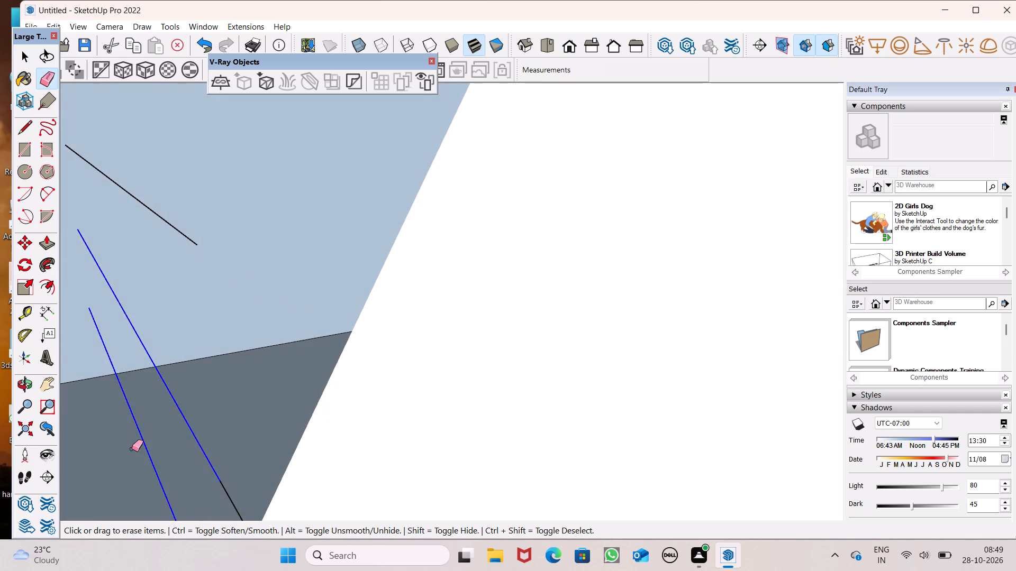
drag(132, 449, 144, 417)
drag(194, 234, 173, 246)
Erase the further group of parallel copied lines running across the inside of the building volume.
scroll(234, 316, down, 1)
middle_click(245, 344)
scroll(253, 329, up, 1)
middle_drag(255, 328, 262, 323)
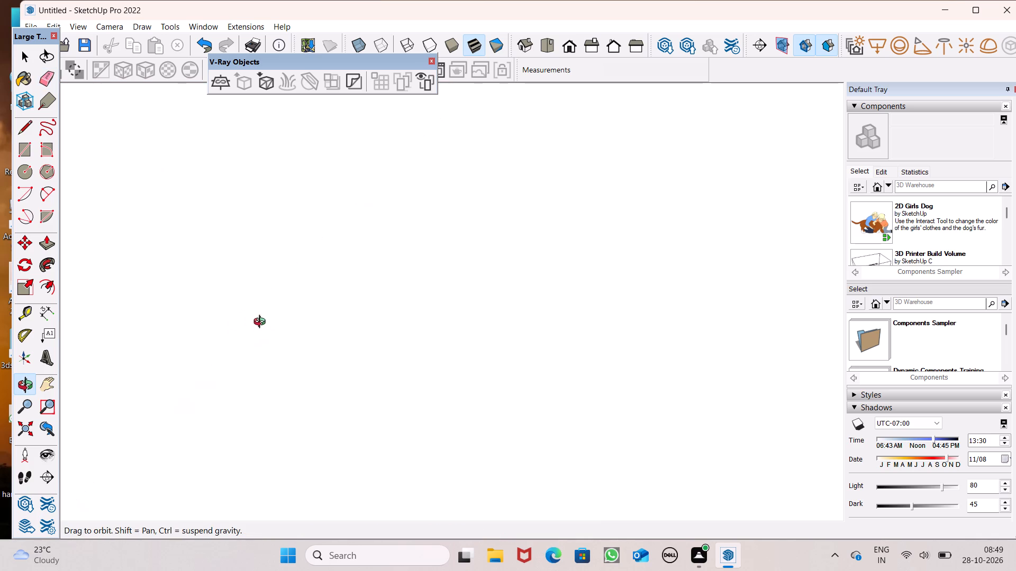
middle_drag(262, 323, 2, 352)
middle_drag(2, 352, 813, 311)
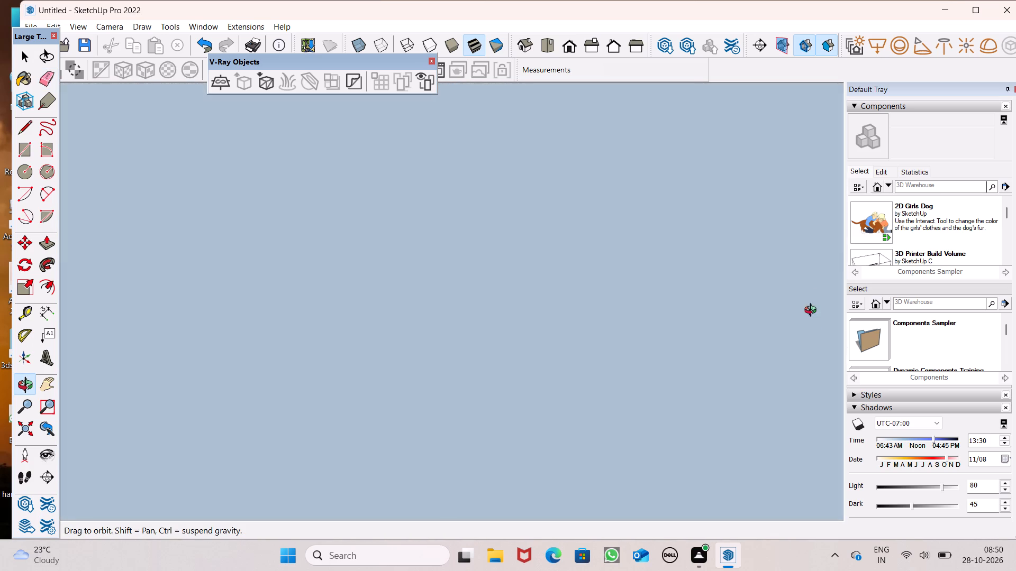
middle_drag(813, 311, 530, 293)
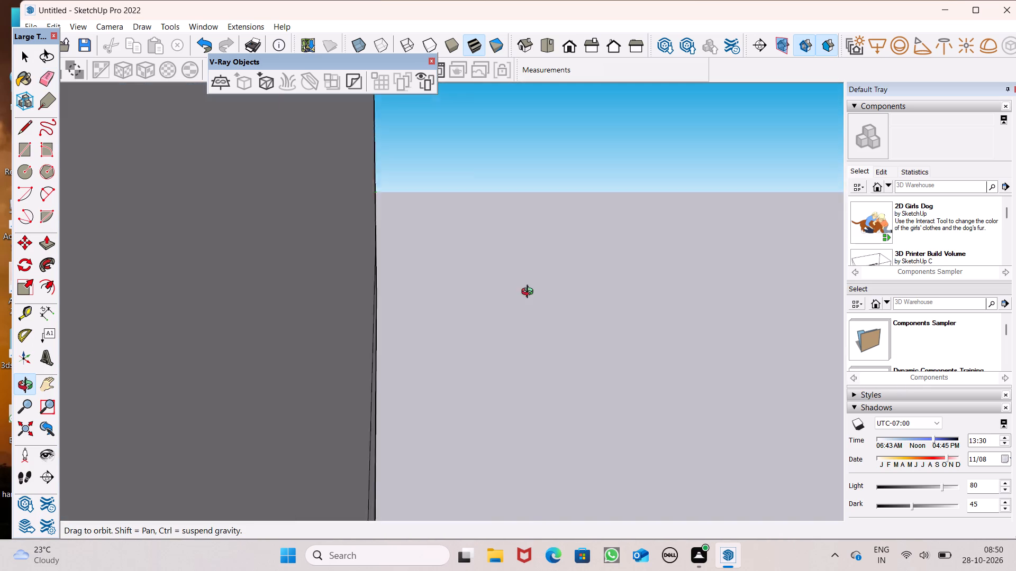
middle_drag(530, 293, 719, 267)
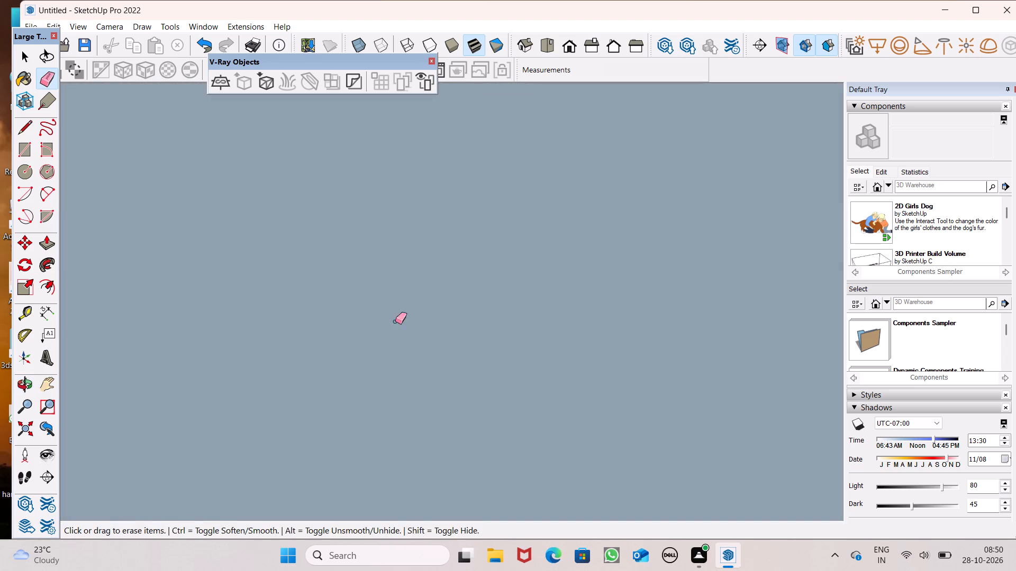
middle_drag(395, 321, 721, 202)
scroll(729, 334, up, 1)
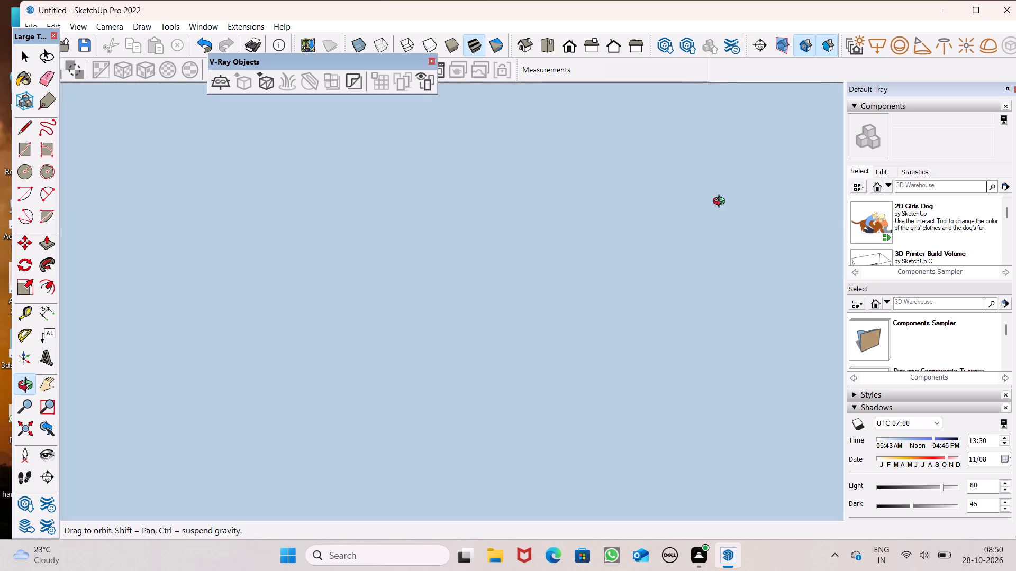
middle_drag(721, 202, 547, 172)
middle_drag(431, 212, 732, 182)
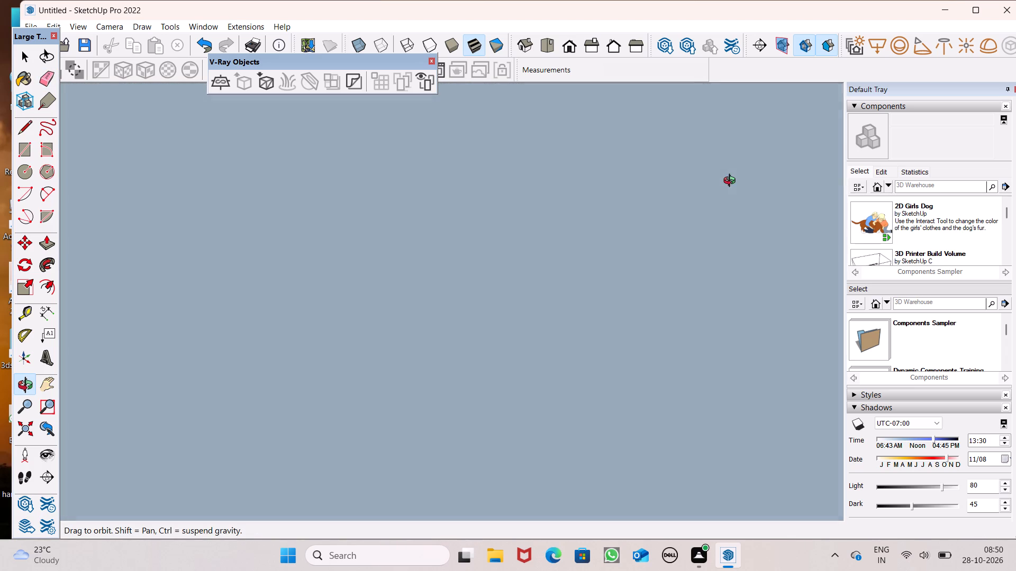
middle_drag(732, 182, 875, 110)
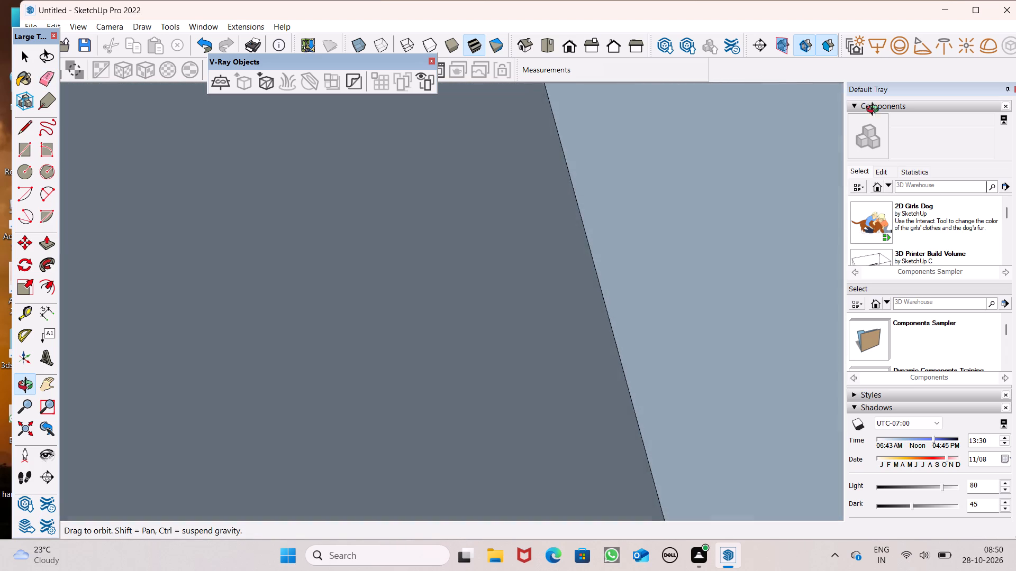
middle_drag(875, 110, 884, 93)
scroll(329, 296, up, 1)
middle_drag(323, 281, 514, 226)
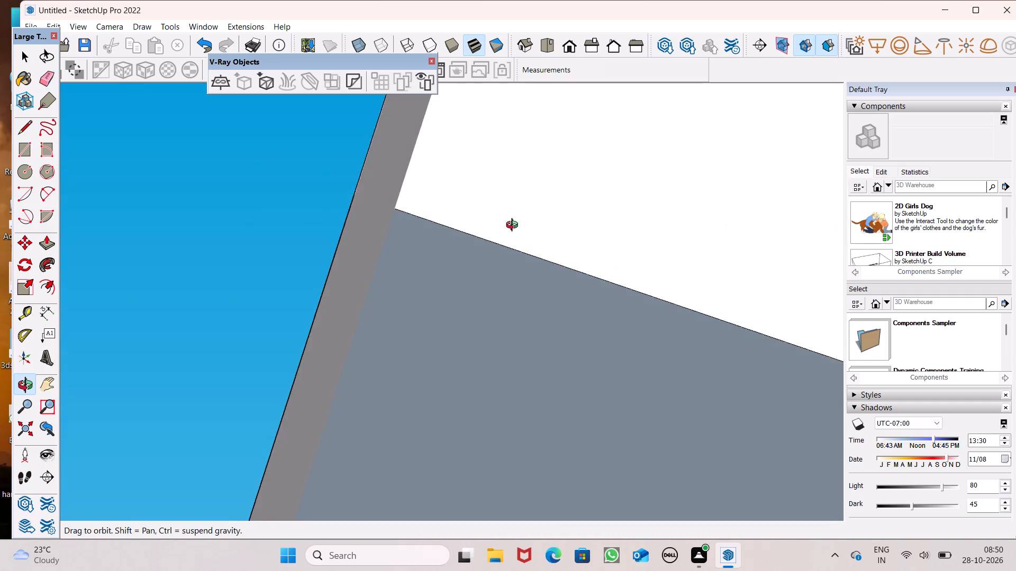
middle_drag(514, 226, 534, 53)
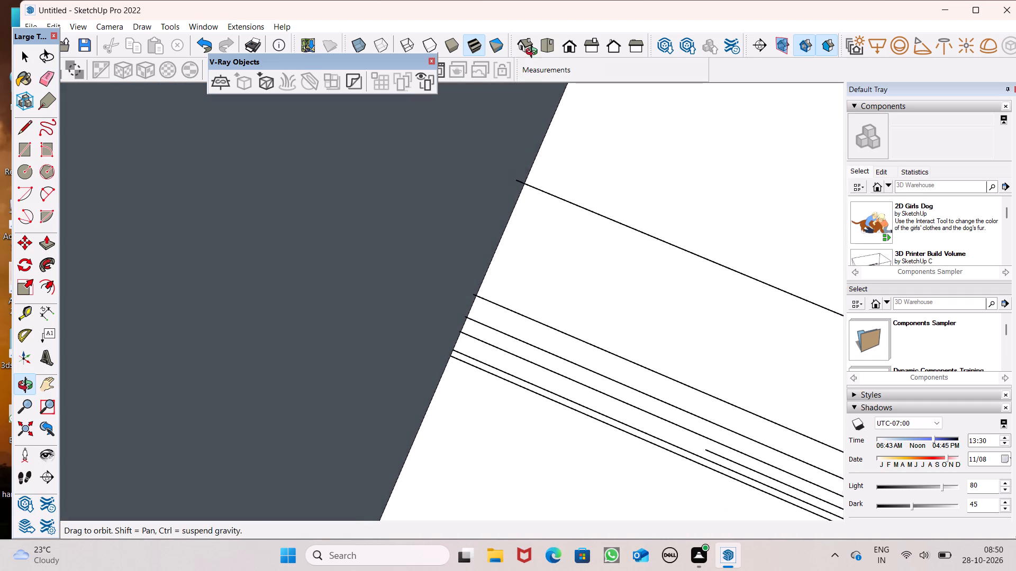
middle_drag(534, 53, 531, 76)
drag(646, 176, 646, 188)
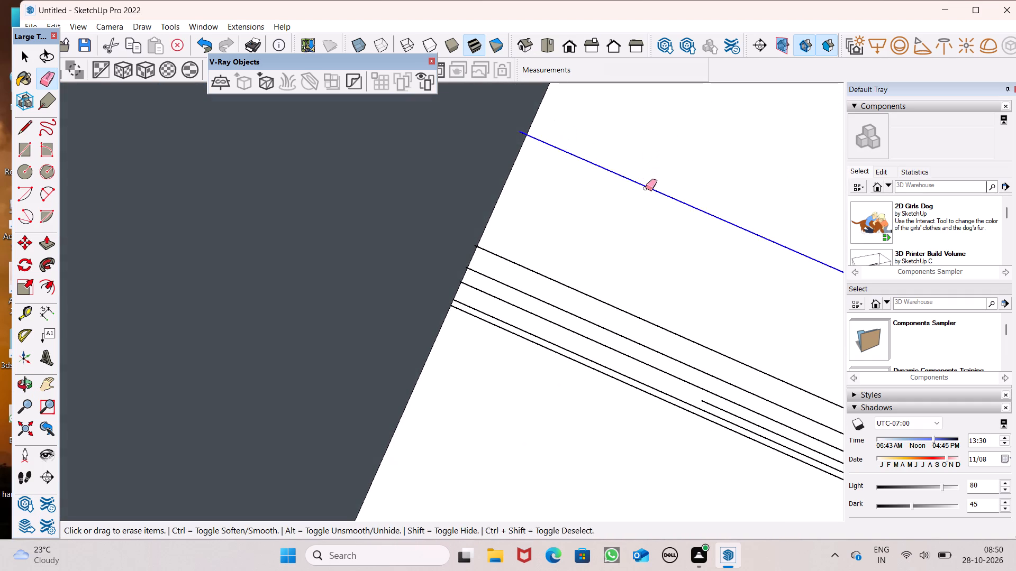
drag(646, 188, 646, 192)
drag(611, 288, 610, 379)
drag(730, 377, 730, 389)
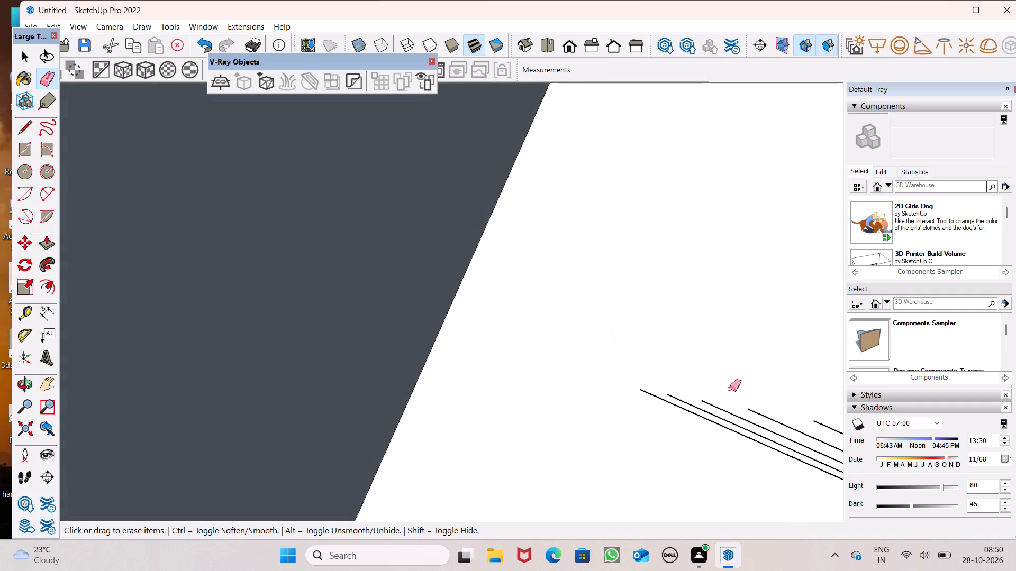
drag(730, 389, 710, 430)
drag(767, 409, 768, 418)
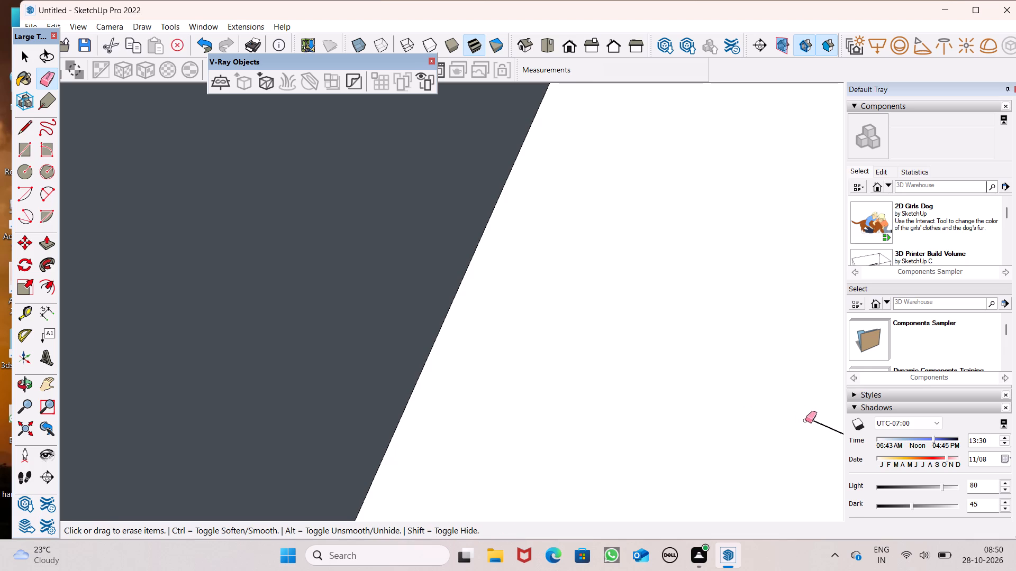
drag(817, 420, 816, 426)
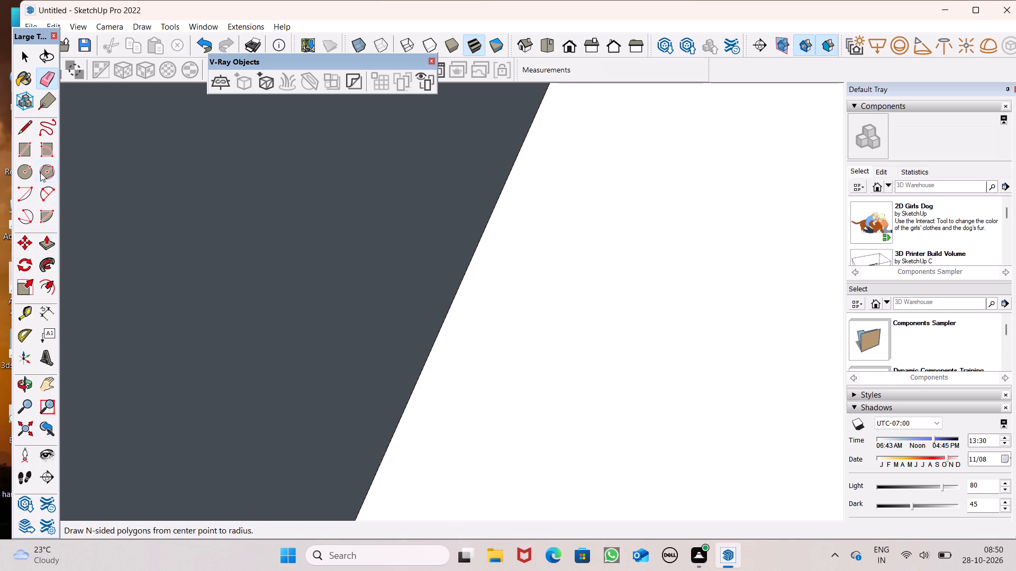
Erase the remaining group of parallel copied lines running across the inside of the building volume.
drag(39, 156, 53, 267)
drag(43, 385, 52, 387)
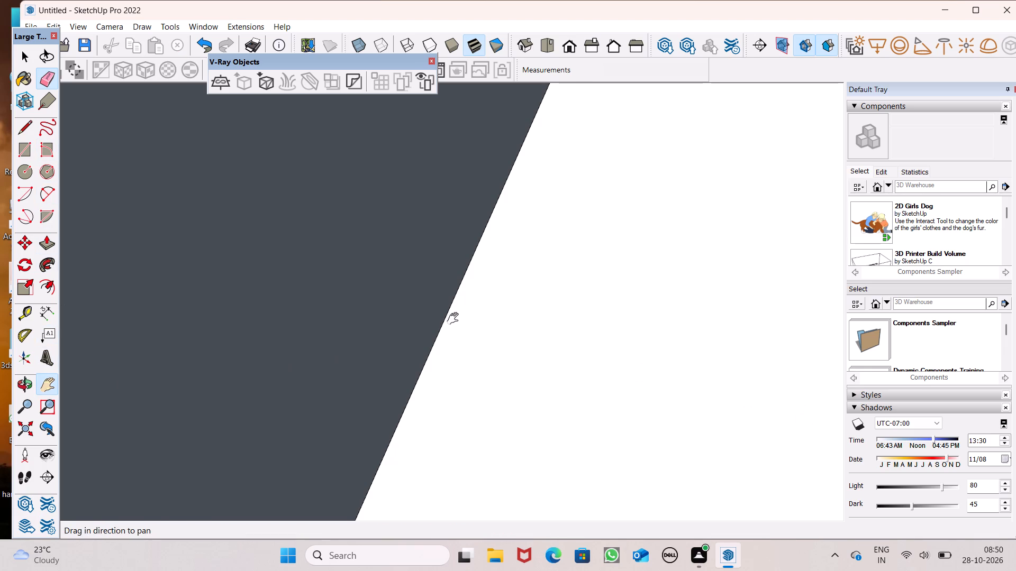
drag(531, 126, 168, 0)
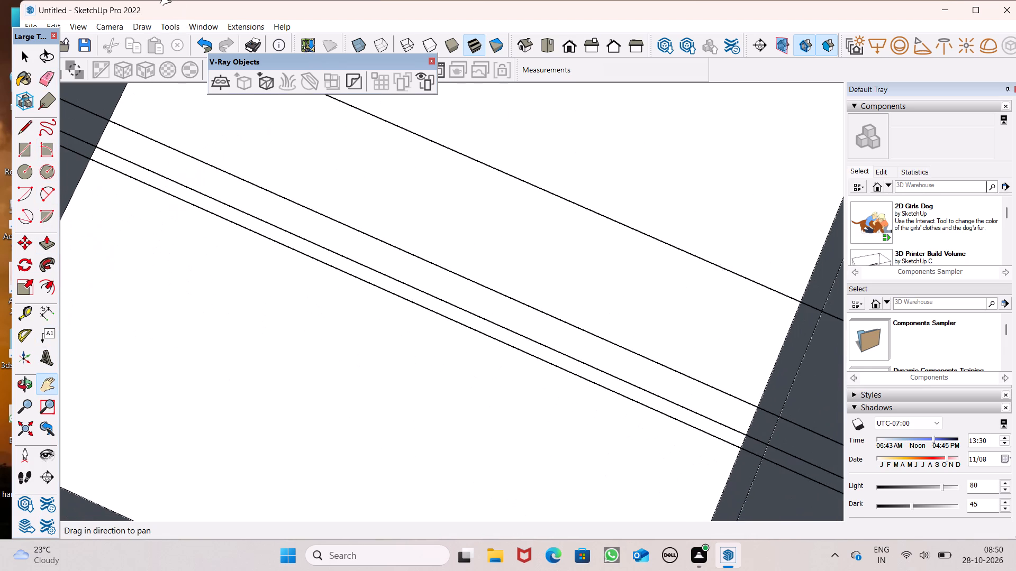
drag(168, 0, 183, 30)
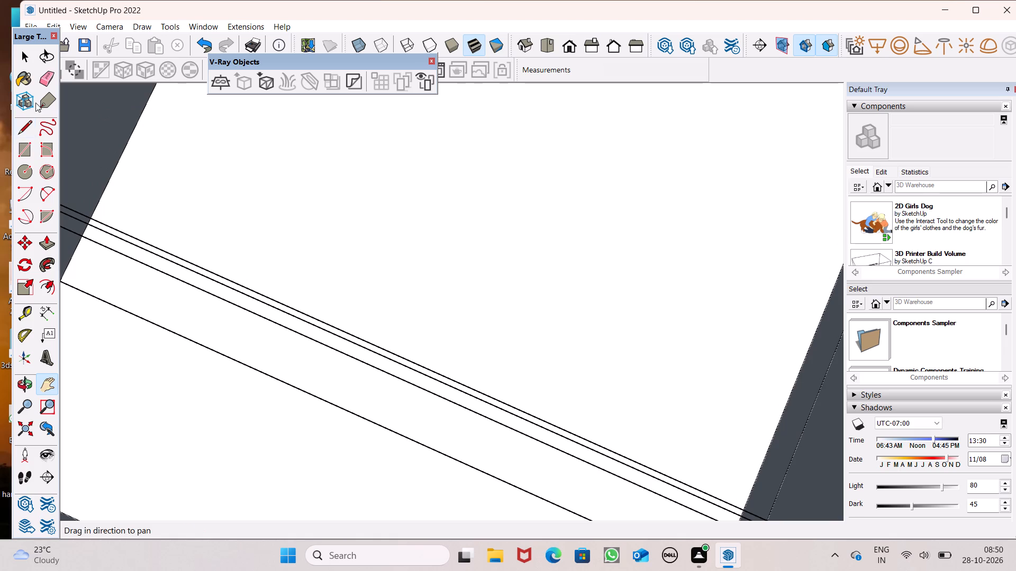
click(41, 85)
drag(238, 271, 229, 312)
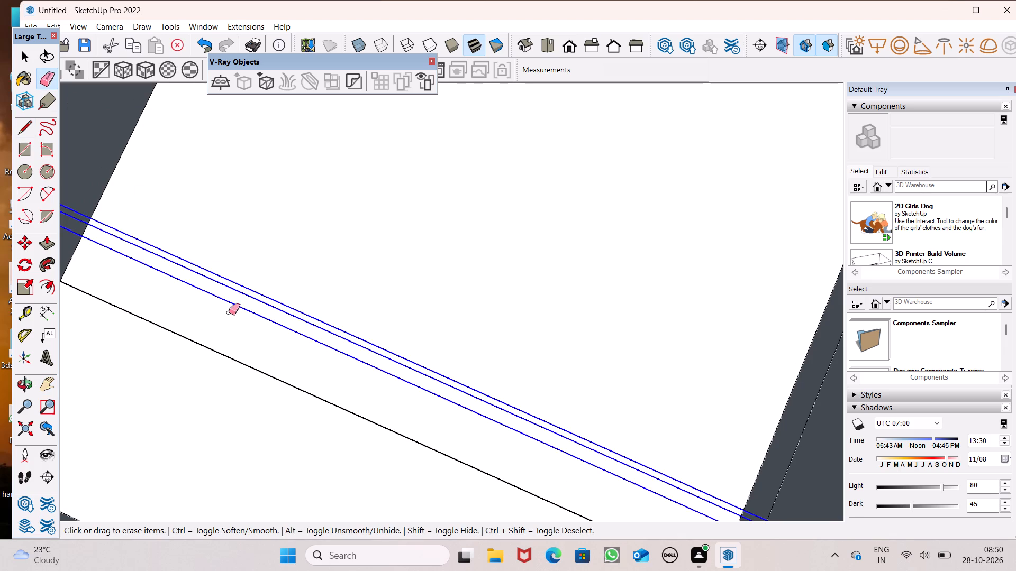
drag(229, 312, 226, 318)
drag(226, 334, 219, 368)
scroll(317, 262, down, 4)
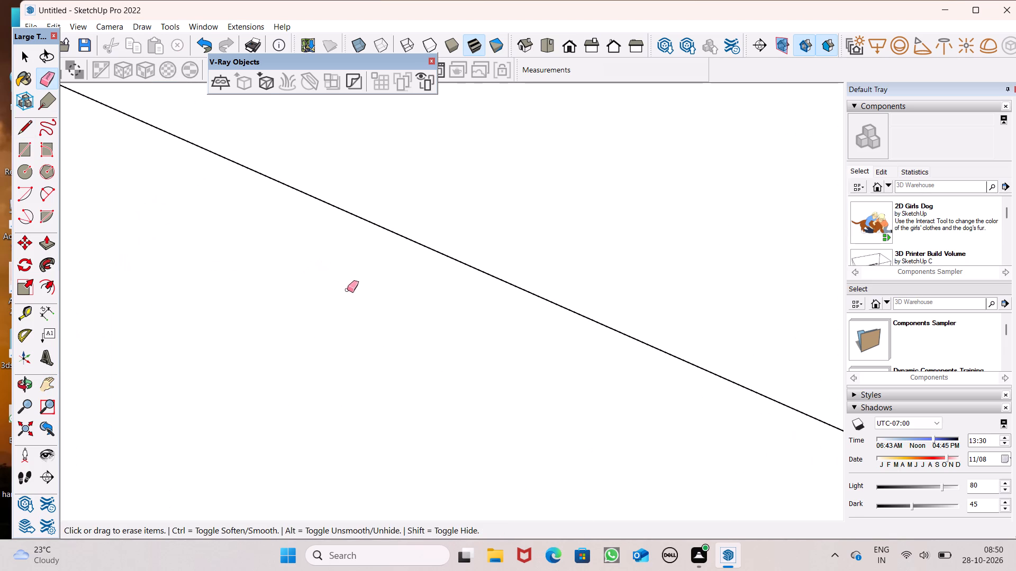
drag(395, 235, 396, 241)
drag(405, 236, 405, 244)
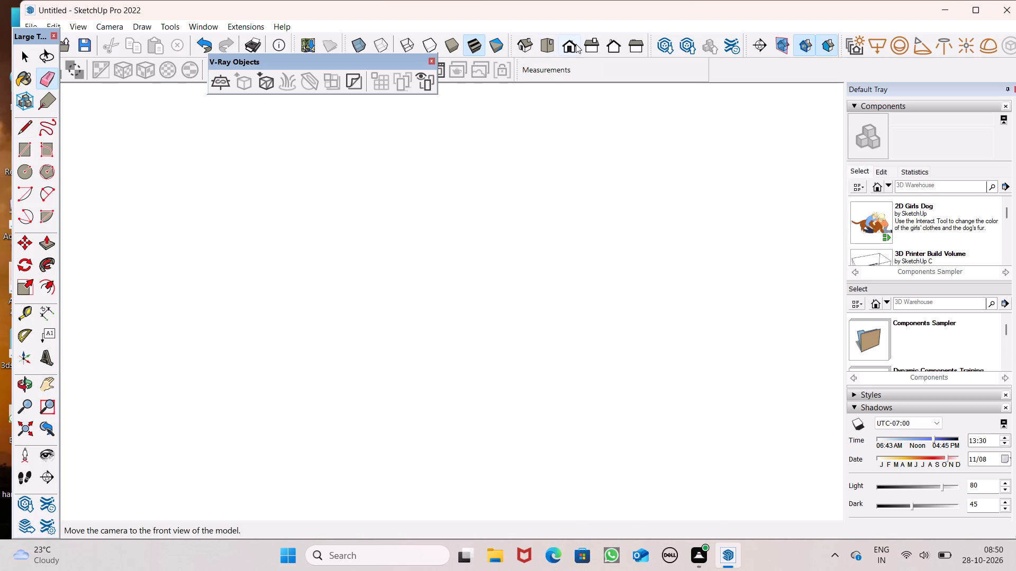
From the front, erase a run of horizontal lines crossing the upper and middle part of the framed opening in the lined wall.
click(576, 44)
scroll(450, 215, down, 5)
scroll(483, 253, down, 6)
scroll(486, 296, up, 1)
middle_drag(486, 296, 466, 338)
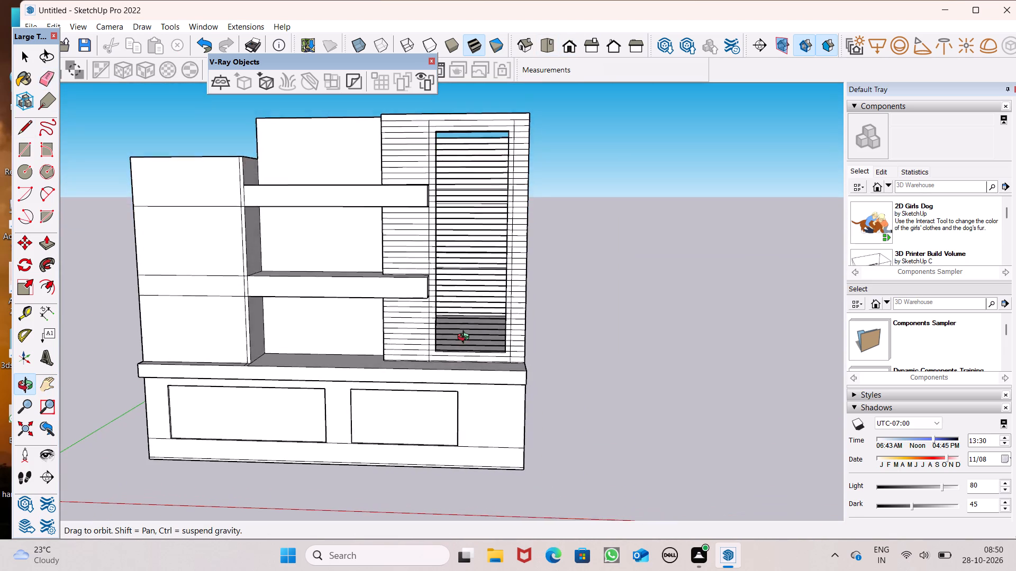
middle_drag(466, 338, 466, 349)
scroll(477, 189, up, 2)
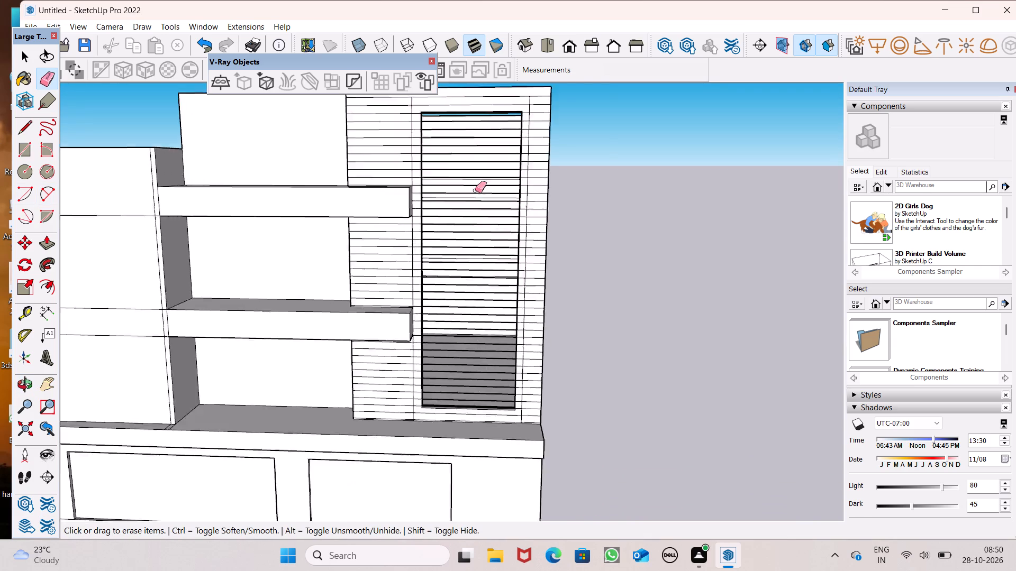
scroll(475, 190, up, 3)
drag(475, 139, 474, 334)
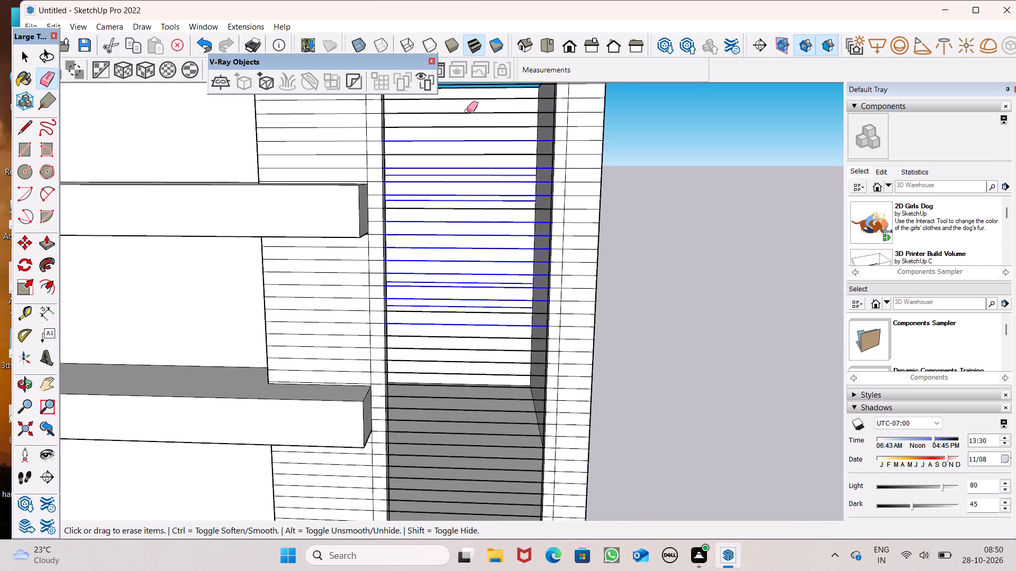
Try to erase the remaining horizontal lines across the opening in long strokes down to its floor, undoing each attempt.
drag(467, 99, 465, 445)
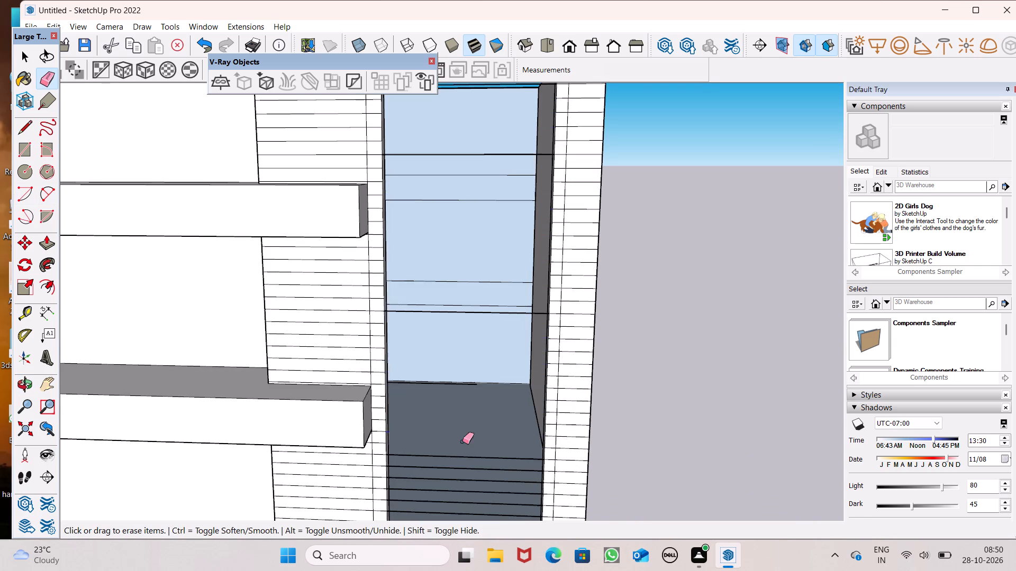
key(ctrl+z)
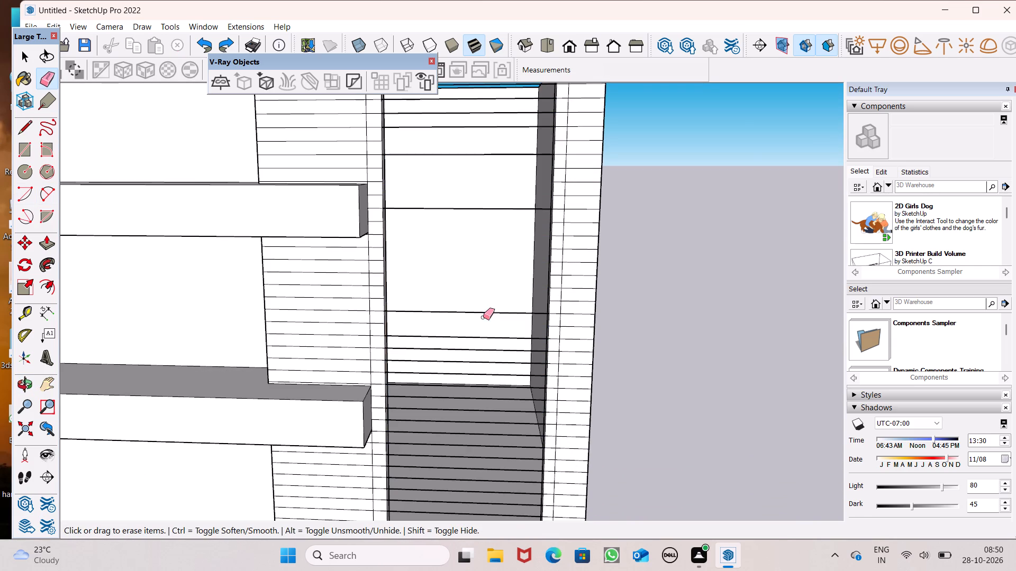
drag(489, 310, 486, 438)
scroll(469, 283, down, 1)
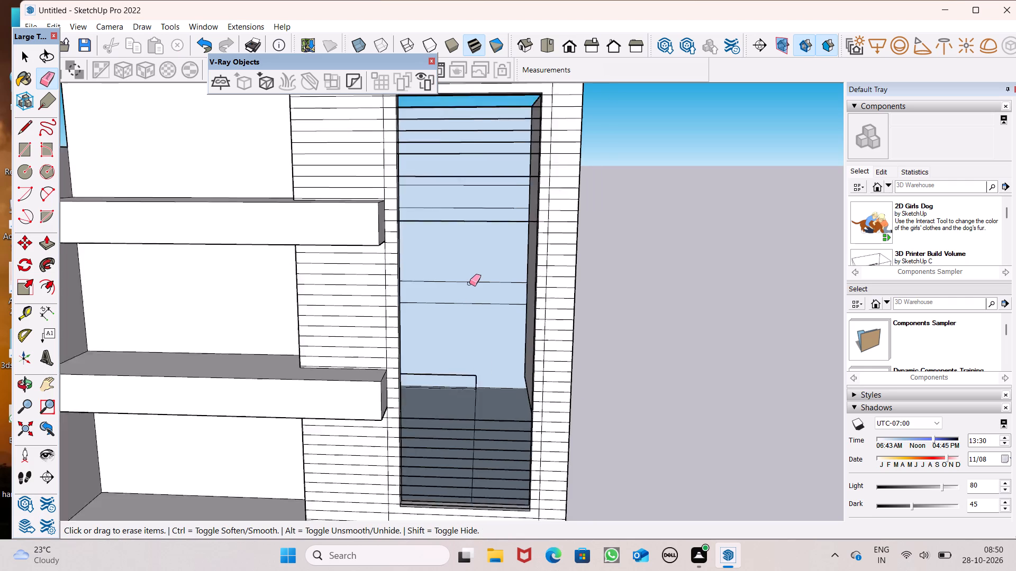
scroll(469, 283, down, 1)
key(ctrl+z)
Erase the leftover horizontal lines across the opening's upper and middle part in short strokes, down to the lower slab.
scroll(425, 283, down, 1)
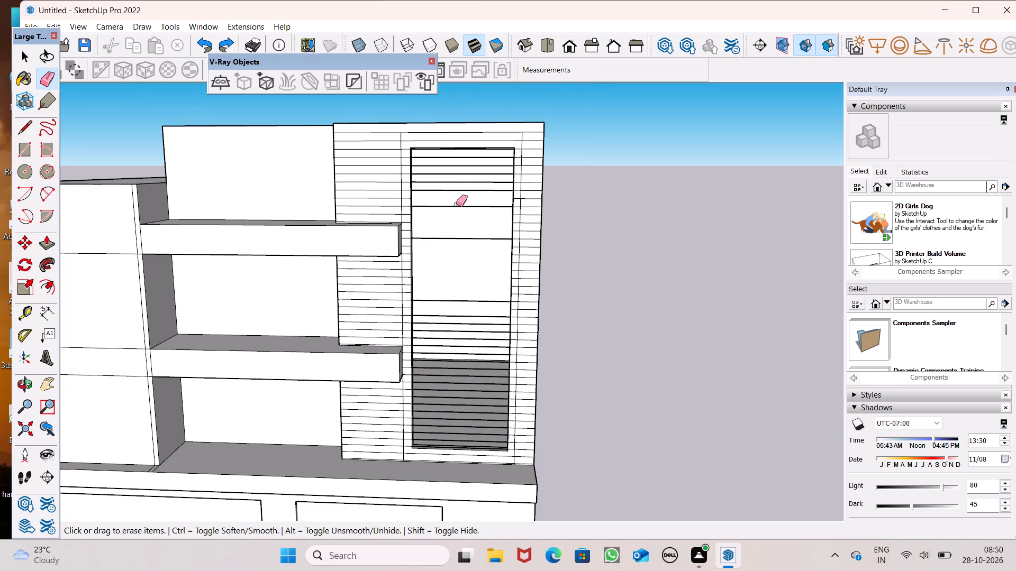
drag(460, 205, 462, 219)
drag(468, 228, 470, 243)
scroll(450, 172, up, 3)
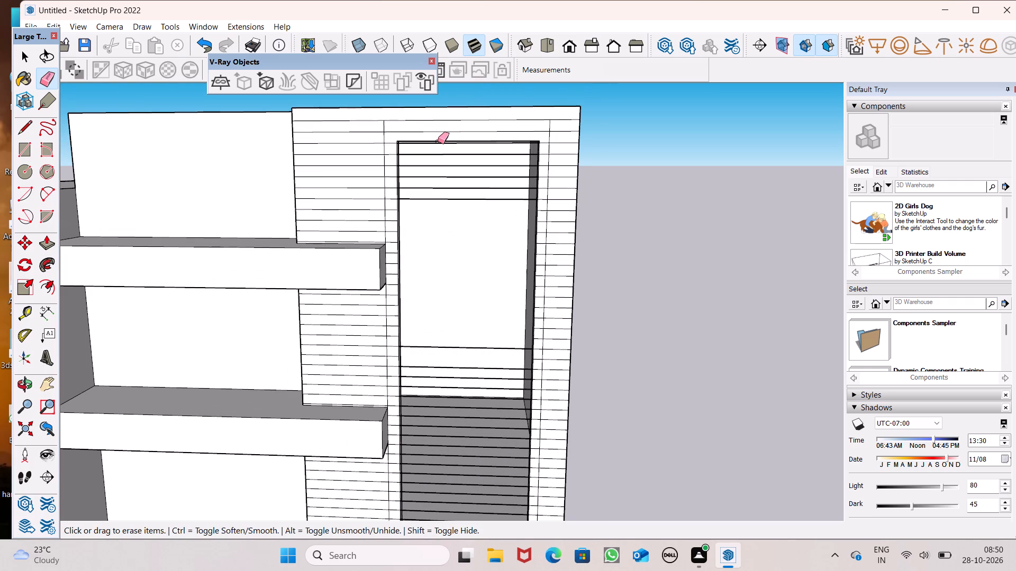
drag(438, 153, 446, 201)
scroll(454, 198, down, 4)
scroll(444, 349, up, 6)
drag(472, 208, 478, 307)
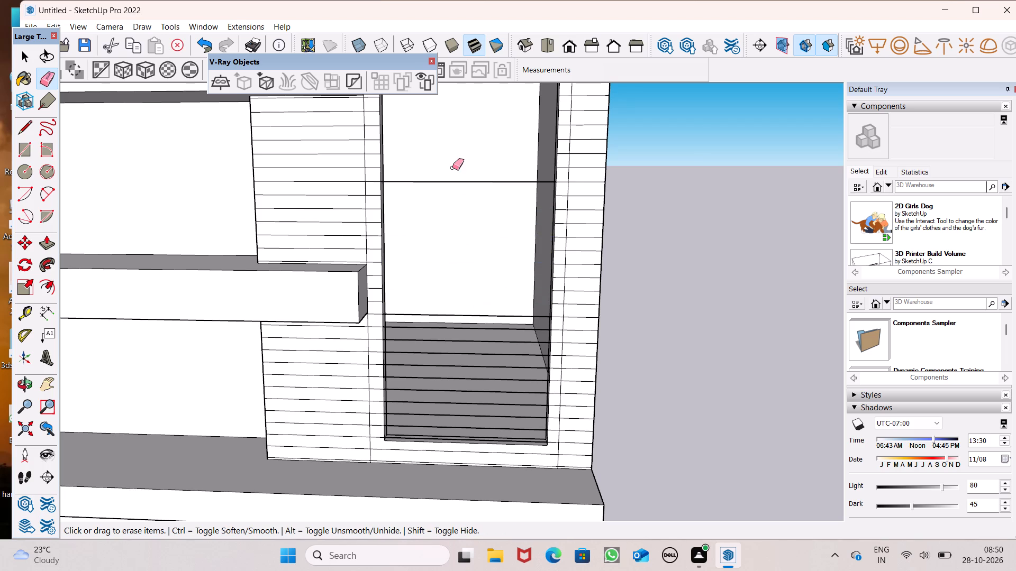
drag(452, 168, 455, 183)
scroll(459, 145, down, 4)
scroll(453, 259, up, 5)
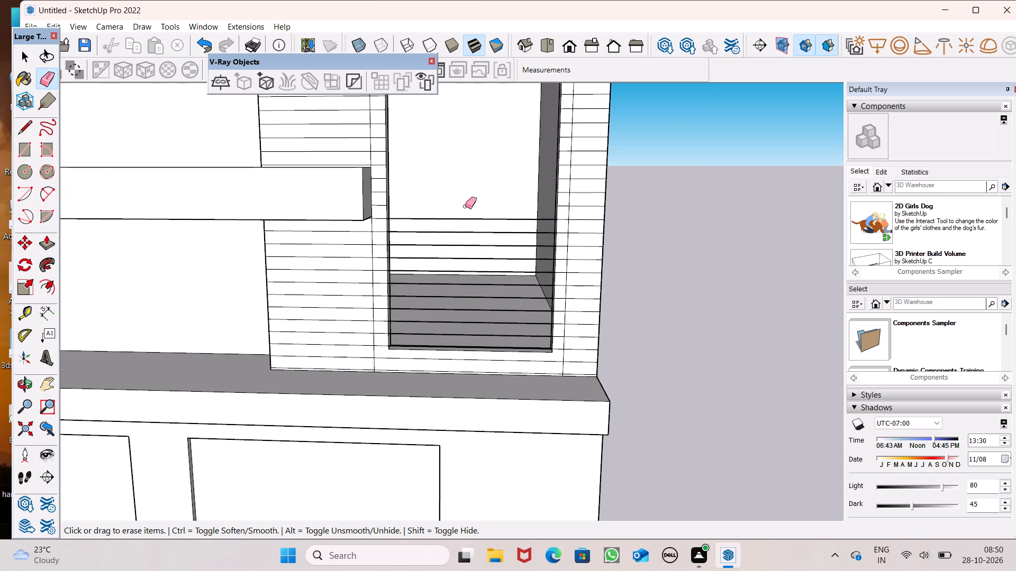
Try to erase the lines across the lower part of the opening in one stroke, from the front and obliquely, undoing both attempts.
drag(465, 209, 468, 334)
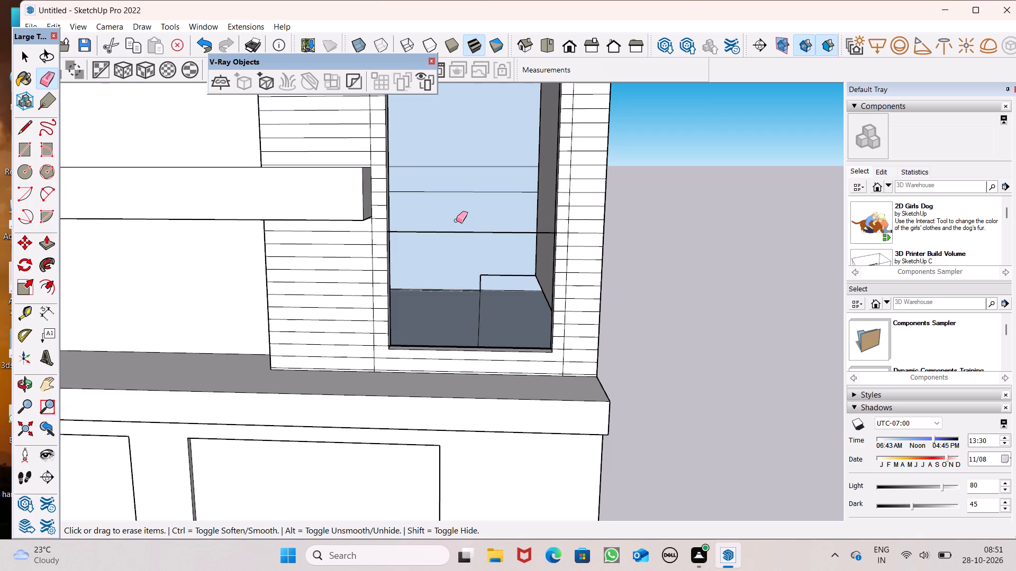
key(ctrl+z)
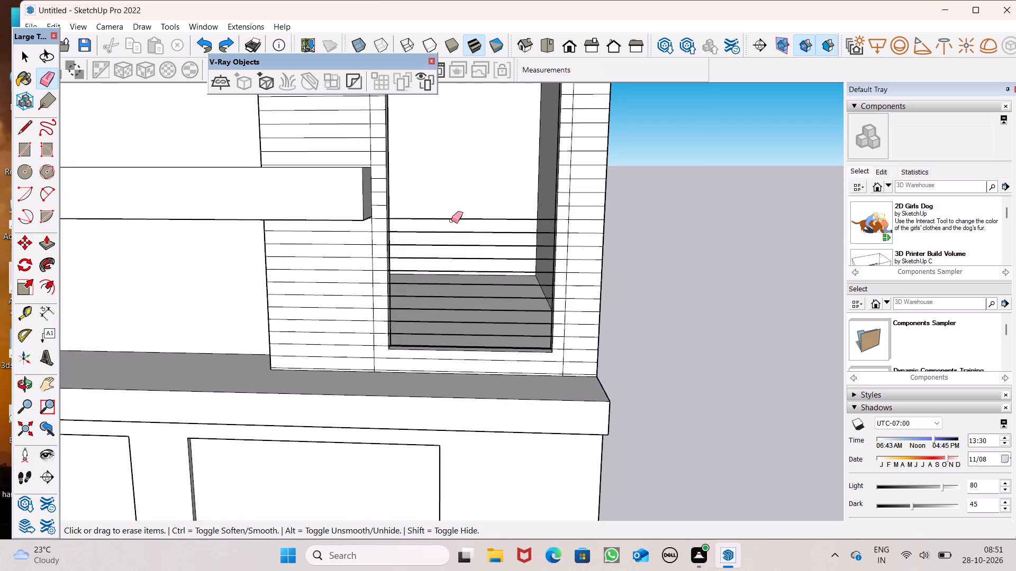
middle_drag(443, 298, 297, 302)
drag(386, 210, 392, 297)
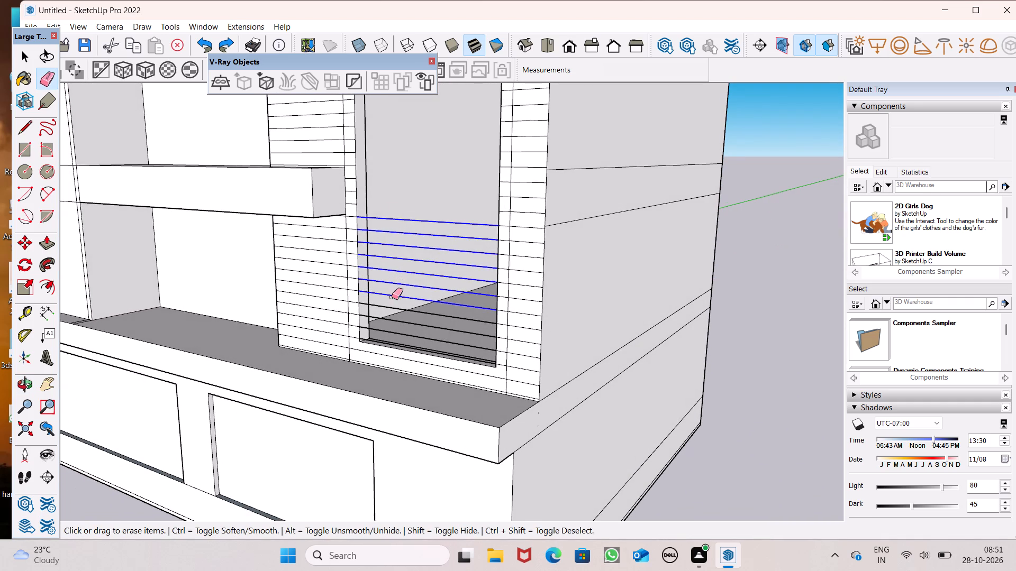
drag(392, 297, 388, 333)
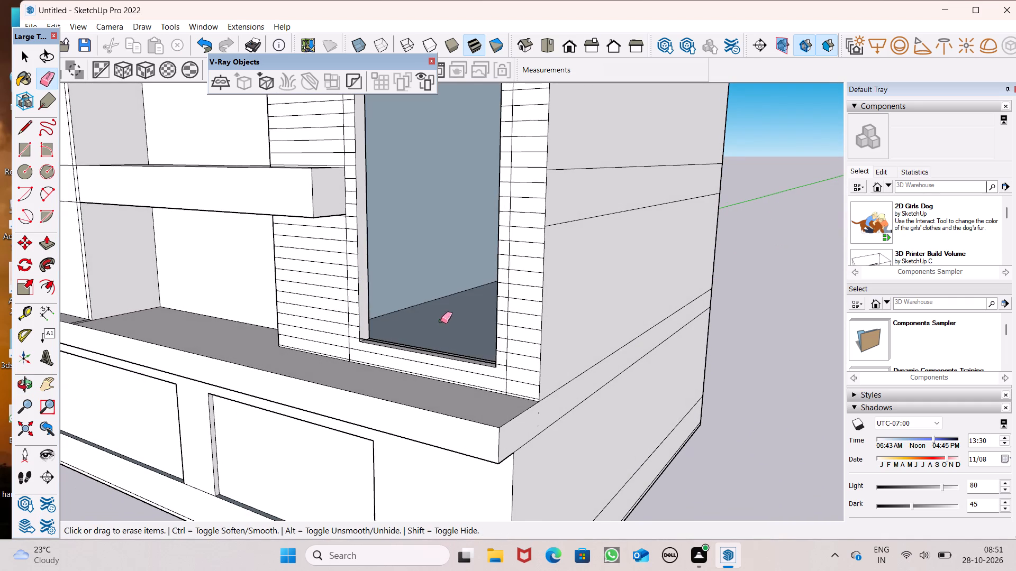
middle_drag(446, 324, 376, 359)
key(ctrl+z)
From an oblique view, erase individual horizontal lines crossing the lower part of the opening just above its sill lines.
scroll(384, 399, up, 4)
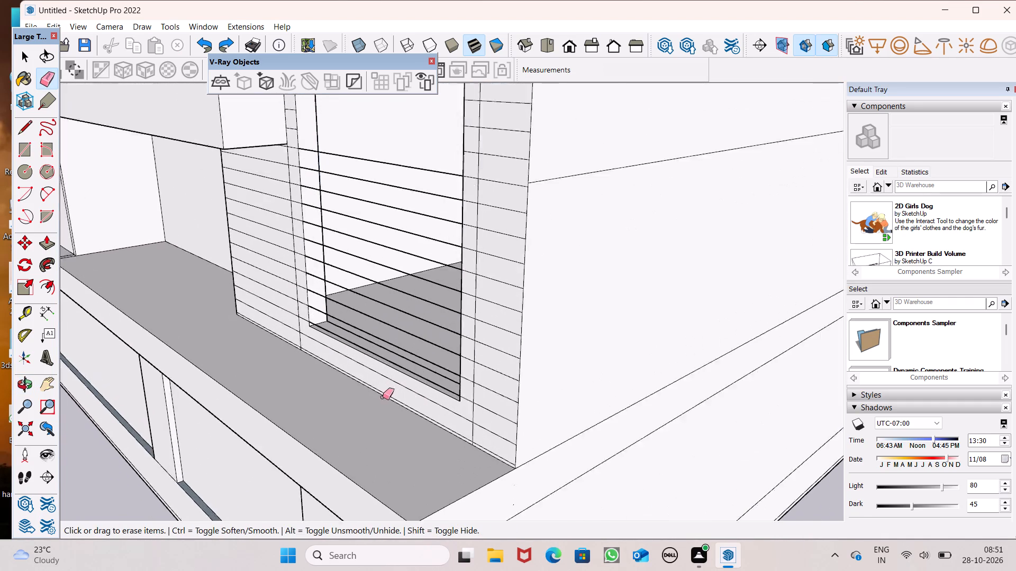
scroll(383, 397, up, 3)
click(398, 300)
drag(413, 279, 418, 272)
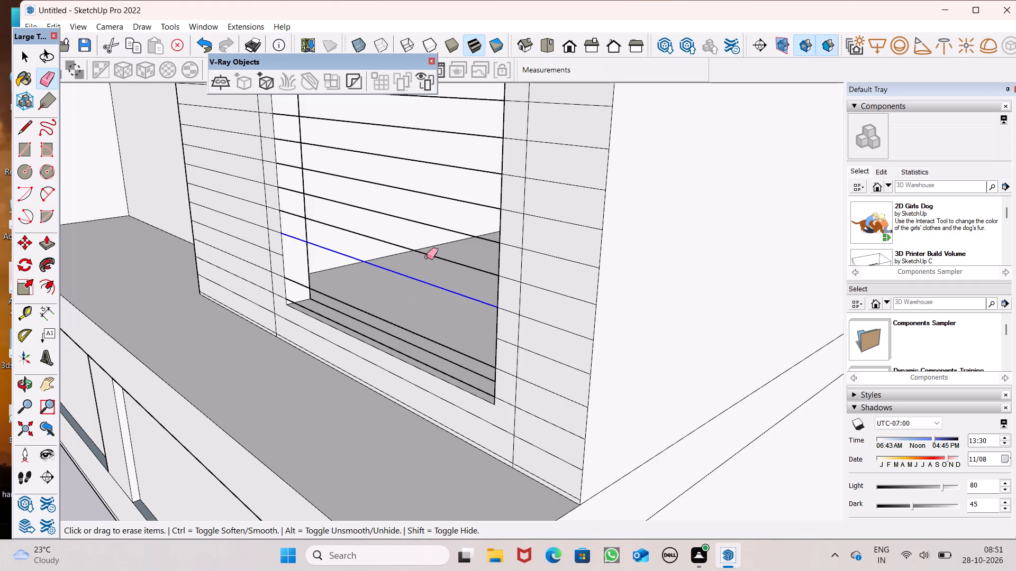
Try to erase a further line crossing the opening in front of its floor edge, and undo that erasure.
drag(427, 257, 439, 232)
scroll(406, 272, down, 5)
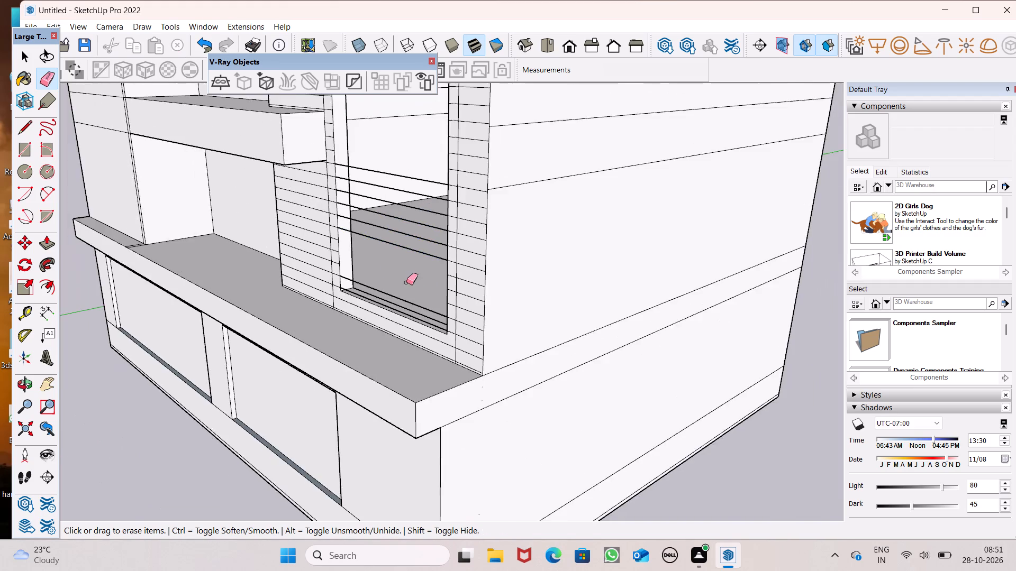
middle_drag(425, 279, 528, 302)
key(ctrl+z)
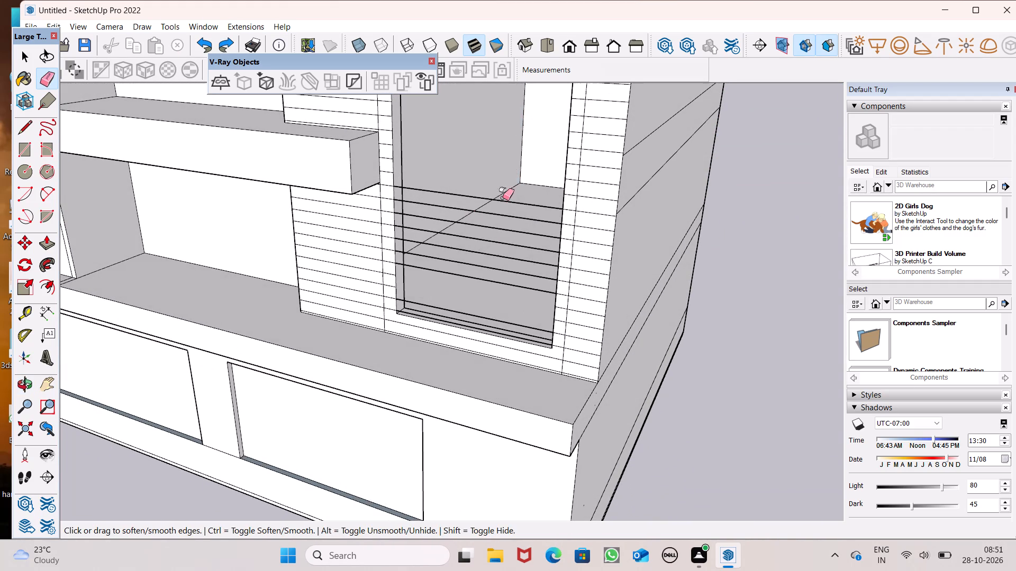
Erase the remaining horizontal lines across the lower part of the opening one by one, down to the sill.
click(518, 202)
drag(518, 211, 516, 220)
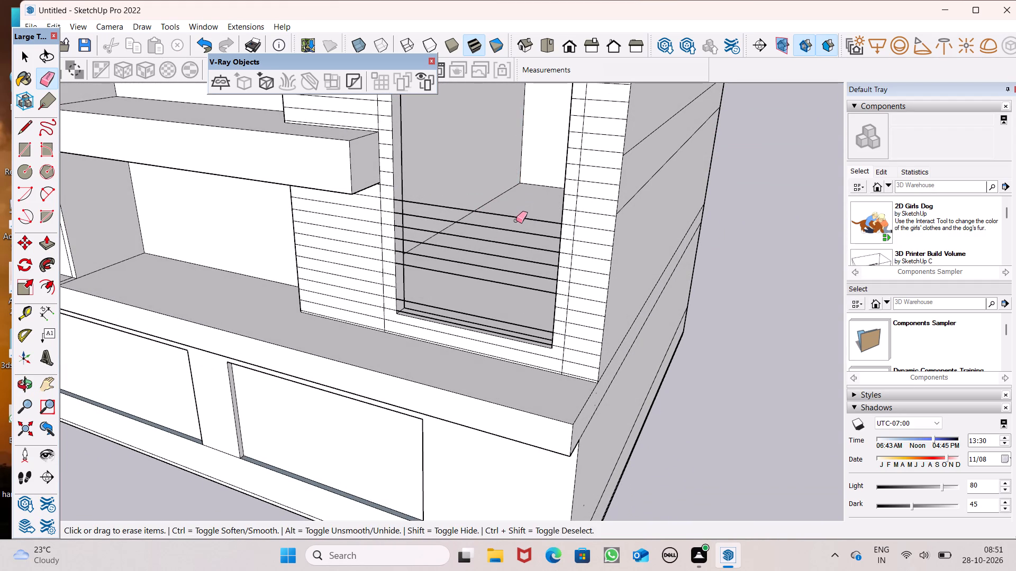
drag(516, 220, 516, 222)
click(516, 237)
click(521, 232)
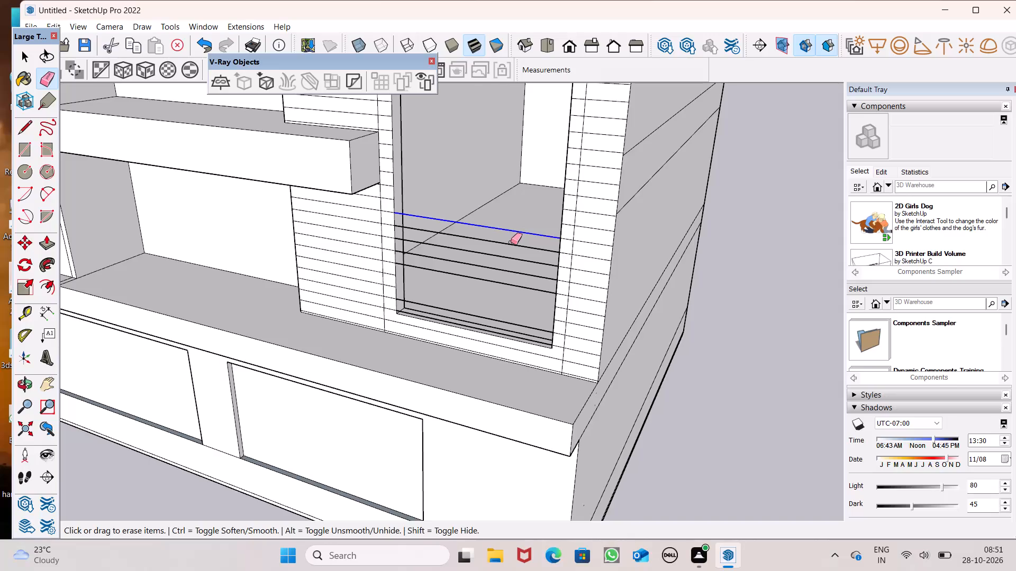
click(511, 241)
drag(504, 255, 503, 264)
drag(503, 265, 503, 270)
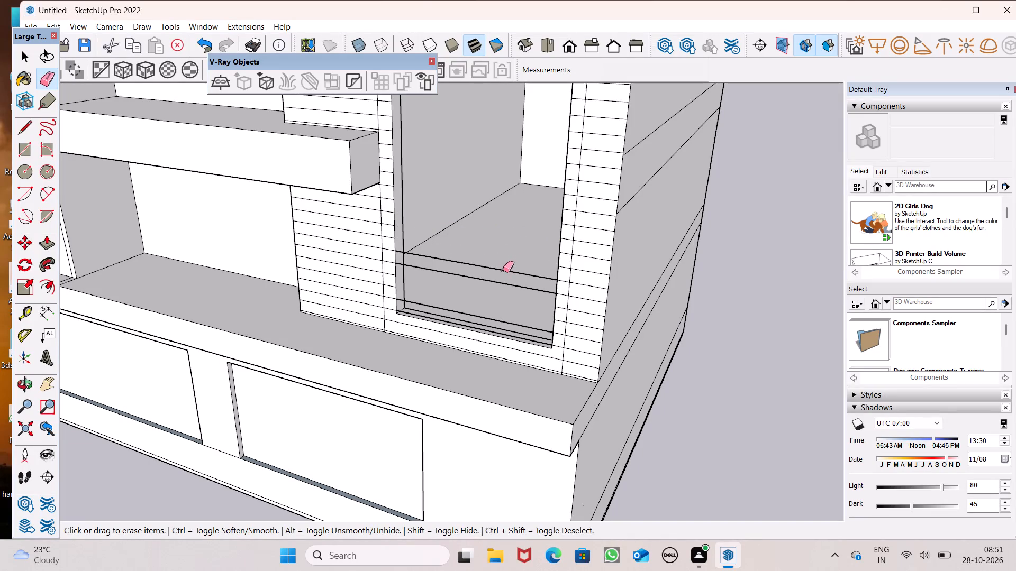
drag(503, 270, 503, 273)
drag(506, 282, 506, 288)
click(510, 322)
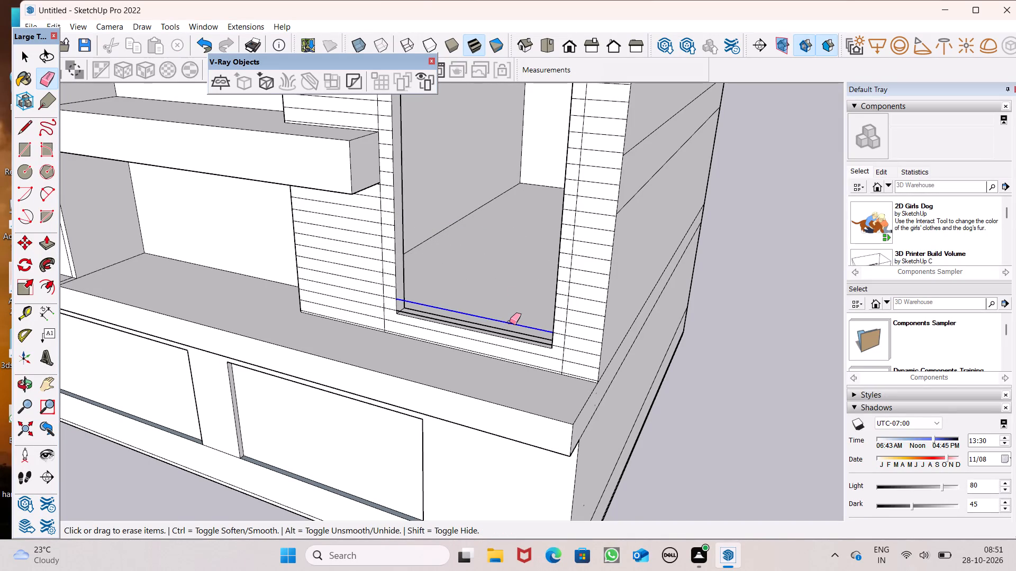
Erase the last surplus line running along the opening's sill, keeping the opening's own bottom edges.
middle_drag(507, 333, 441, 352)
scroll(441, 352, up, 9)
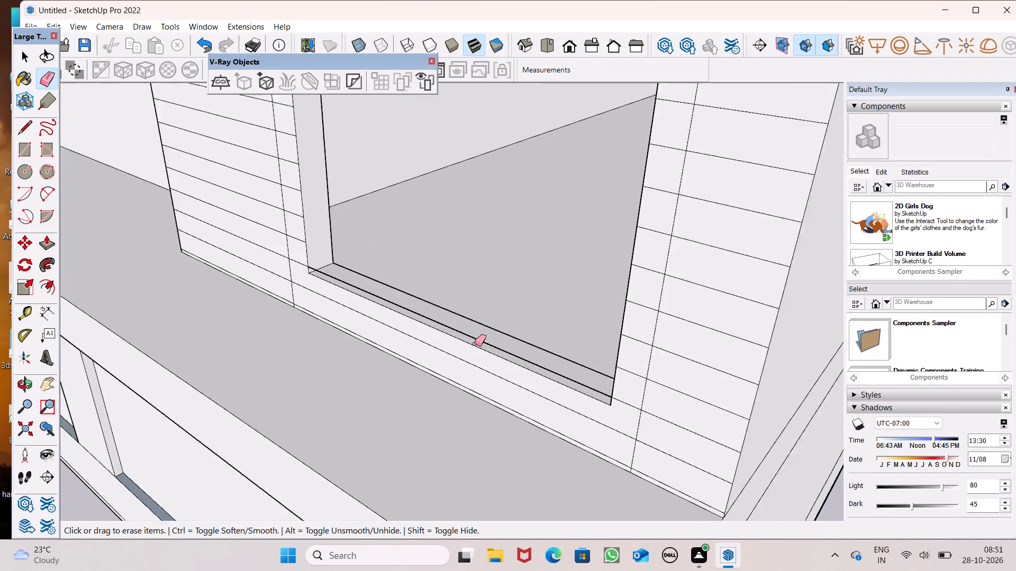
scroll(475, 344, up, 3)
drag(477, 343, 480, 338)
Examine the cleared opening, the whole front of the building and the top of the lined wall for leftover lines.
scroll(498, 290, down, 11)
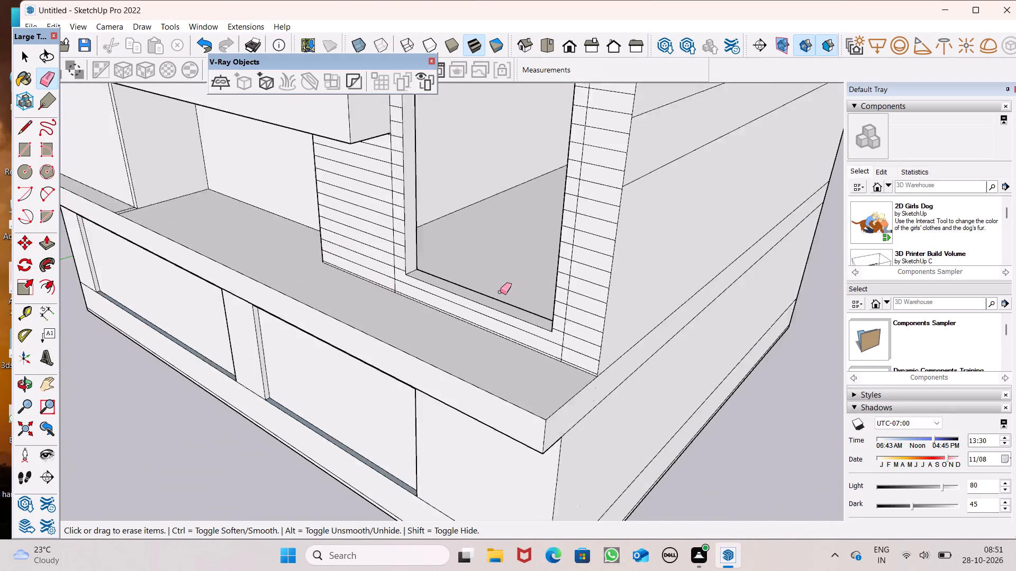
scroll(500, 292, down, 1)
middle_drag(506, 290, 624, 262)
scroll(479, 299, up, 4)
scroll(488, 324, down, 5)
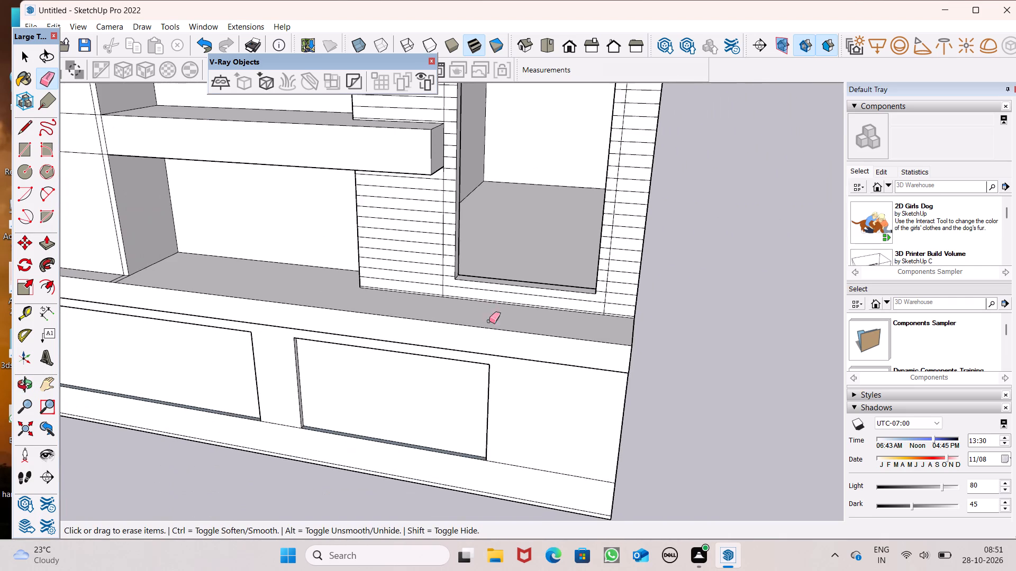
scroll(485, 313, down, 3)
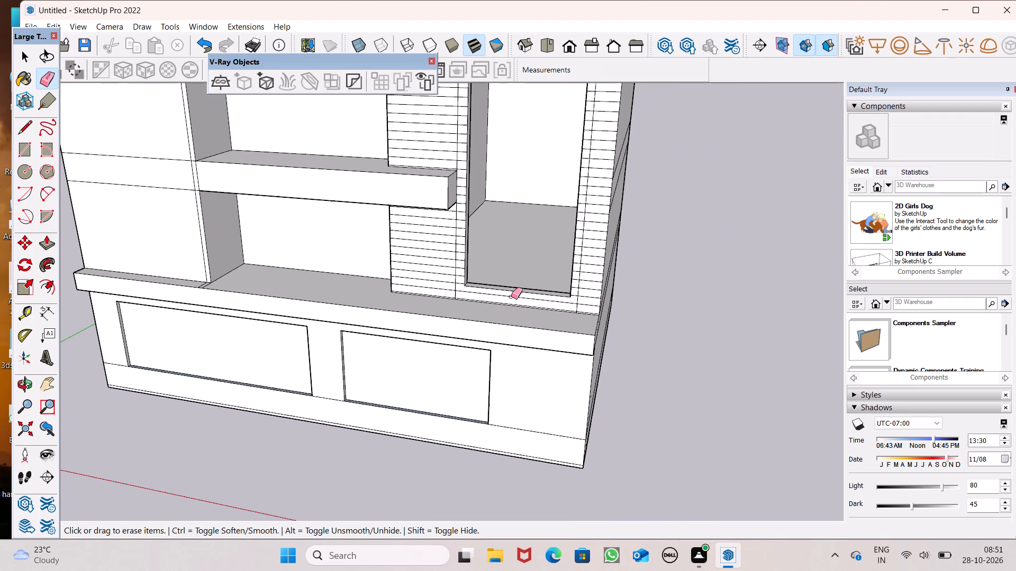
middle_drag(511, 297, 541, 269)
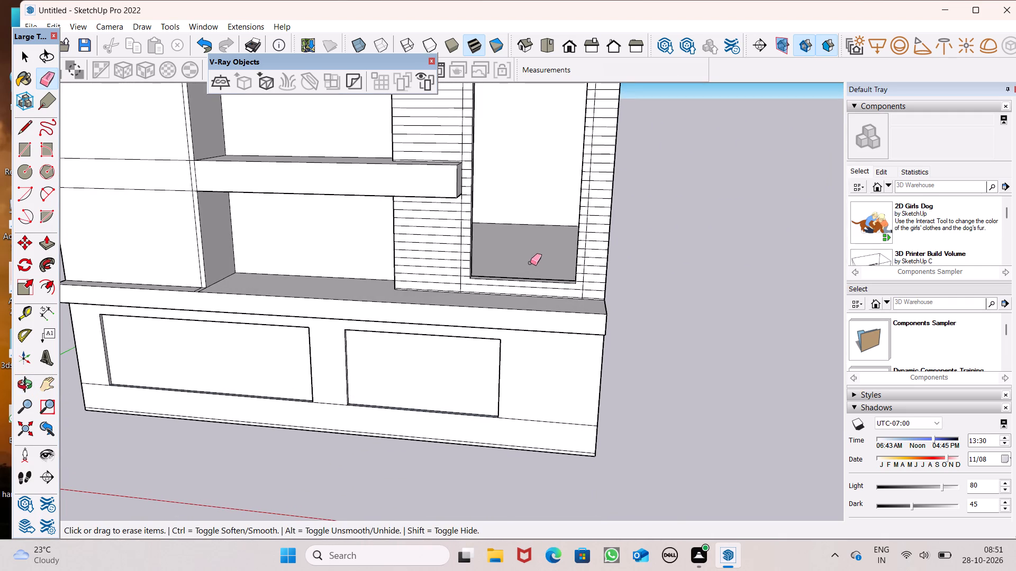
scroll(523, 256, down, 5)
scroll(518, 195, down, 5)
scroll(497, 132, up, 7)
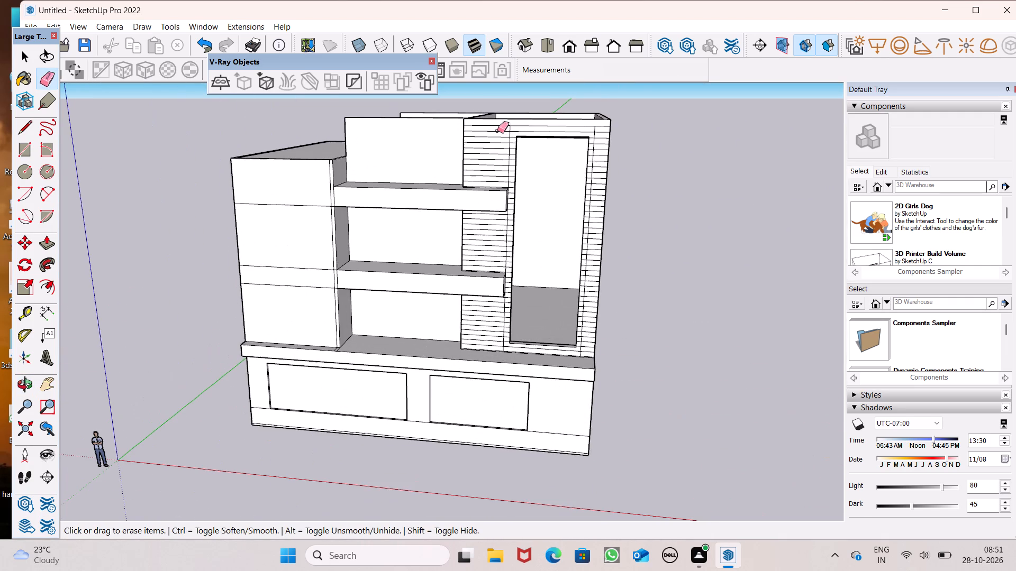
scroll(563, 118, up, 6)
scroll(636, 137, up, 1)
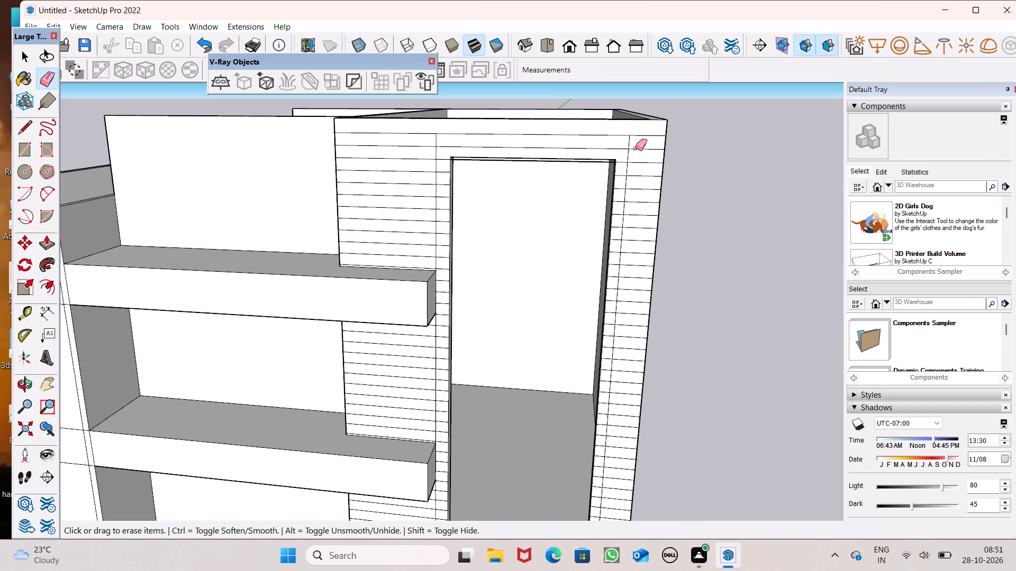
Draw a line about 11 1/8" long extending the vertical line near the wall's outer corner up to the wall's top edge.
drag(22, 127, 90, 127)
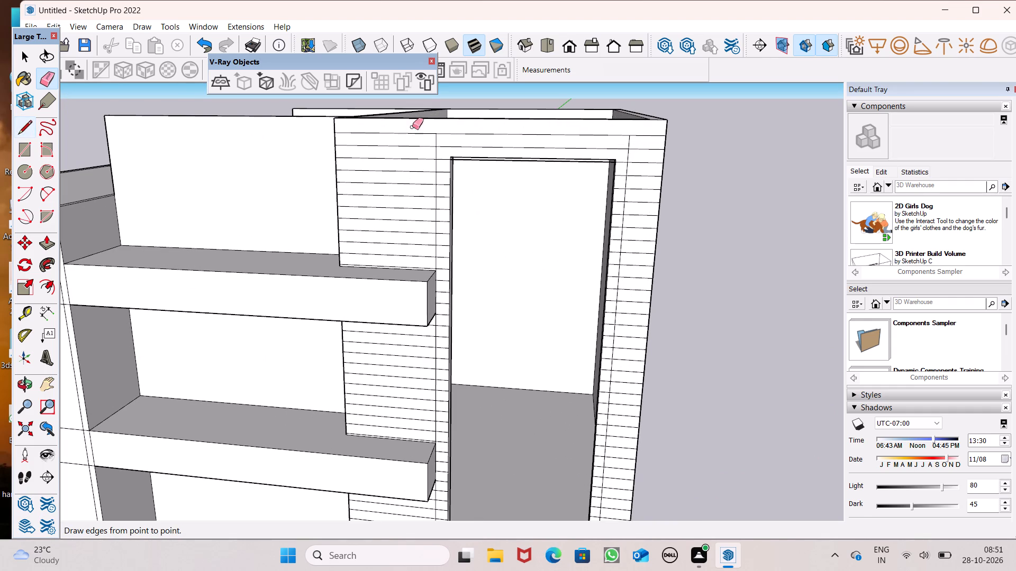
scroll(637, 129, up, 3)
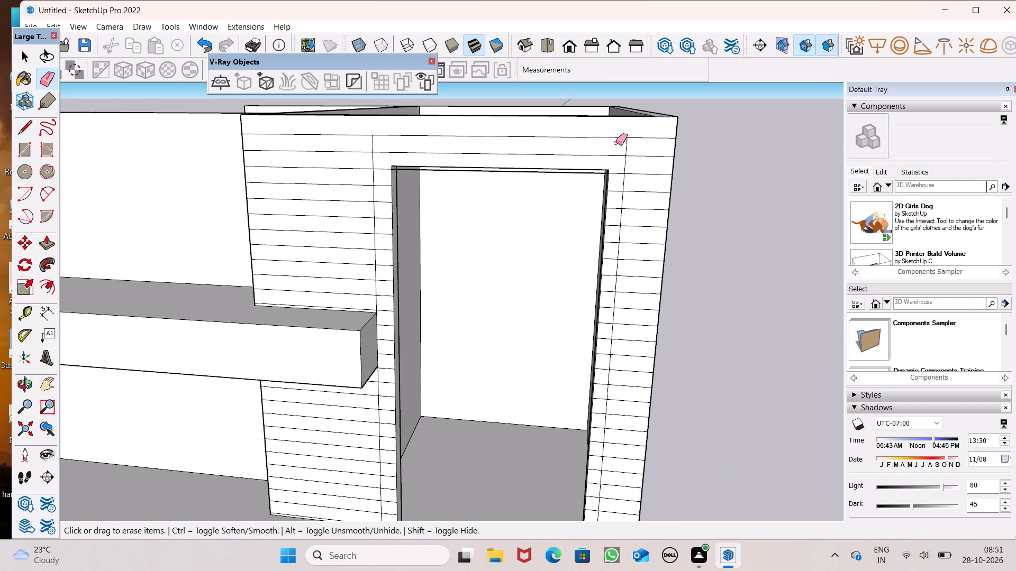
click(27, 124)
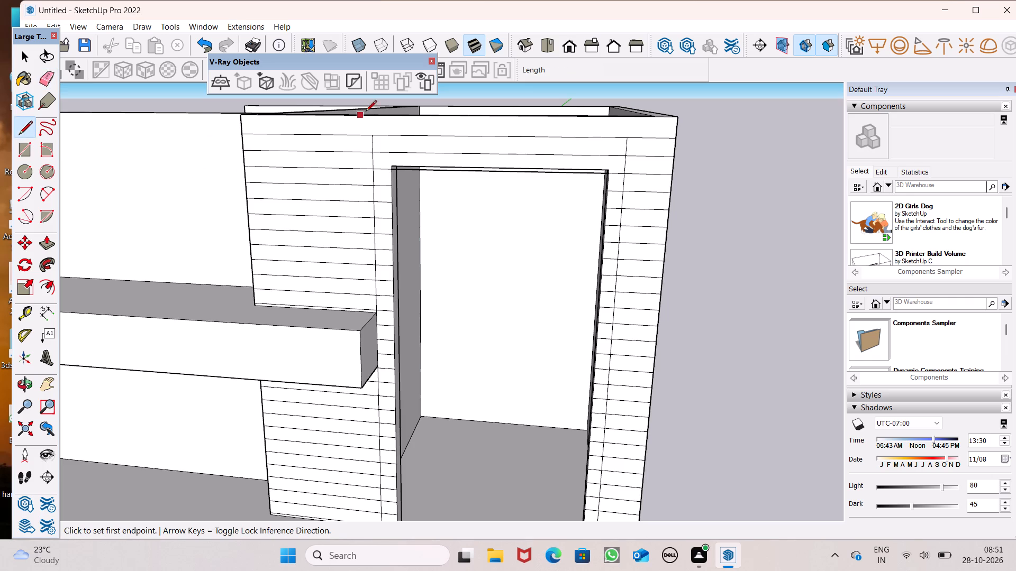
click(625, 141)
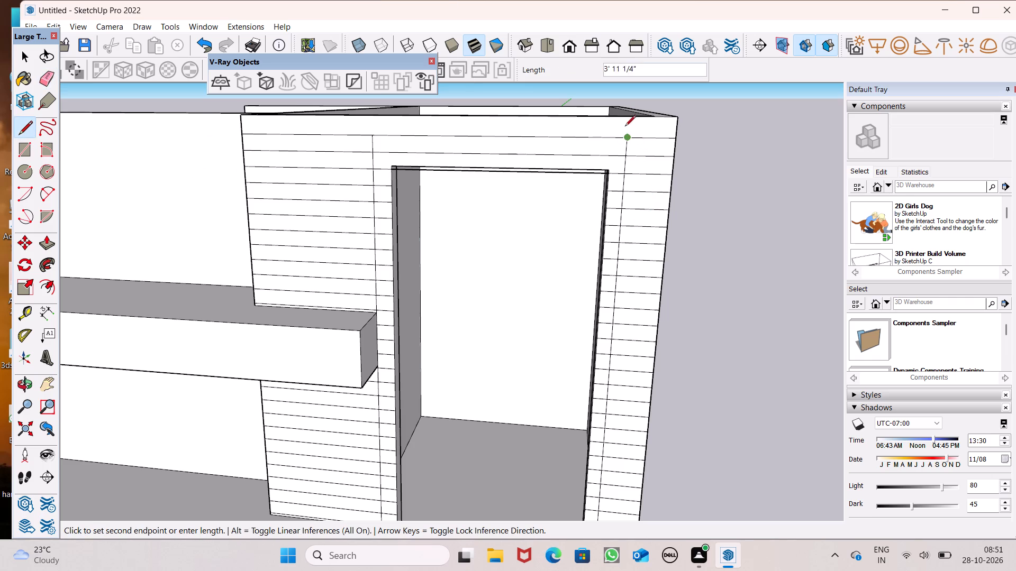
click(623, 119)
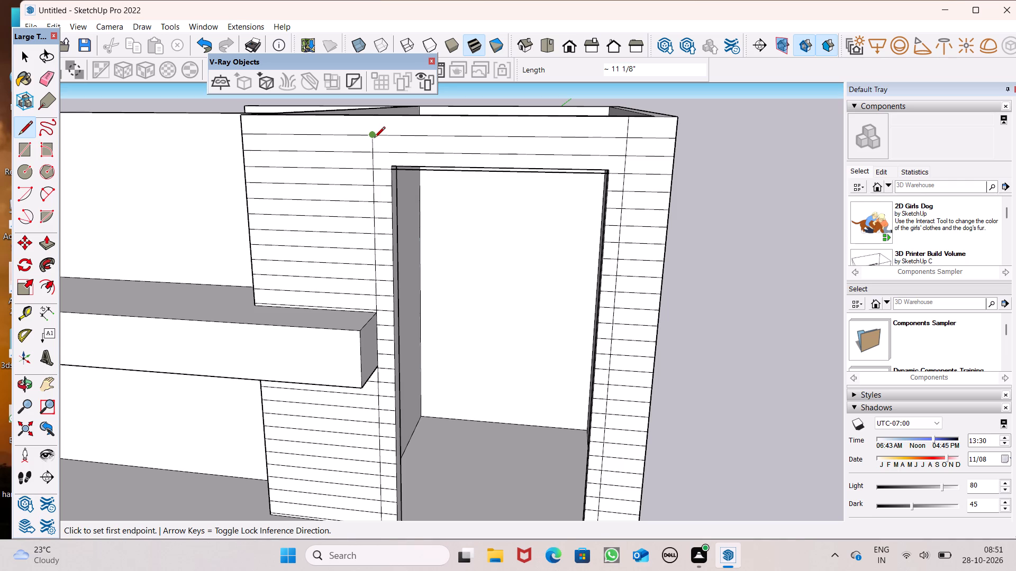
Erase the horizontal lines in the upper part of the strip between the outer vertical line and the wall's outer corner.
click(48, 79)
scroll(541, 176, down, 1)
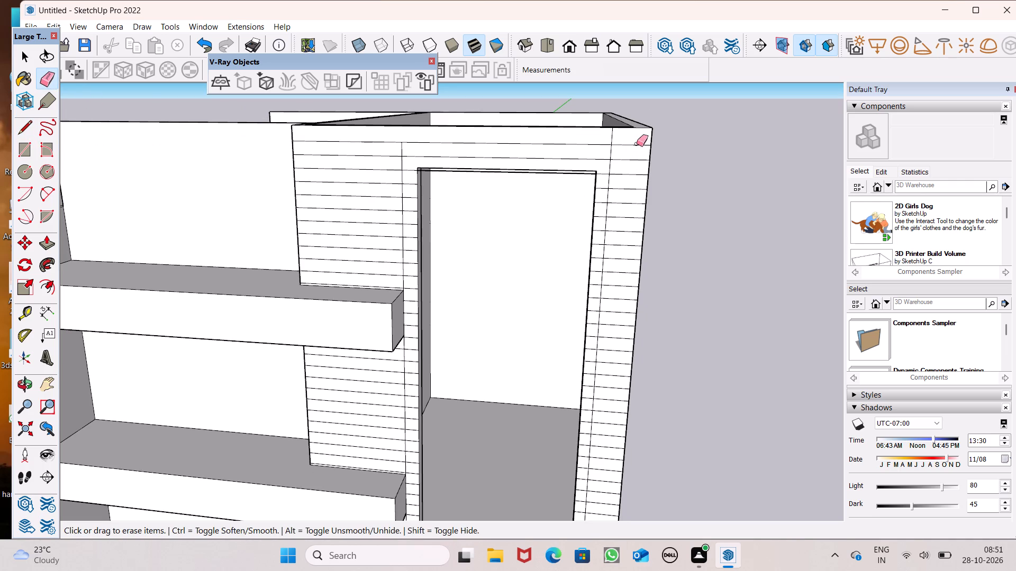
drag(637, 144, 619, 190)
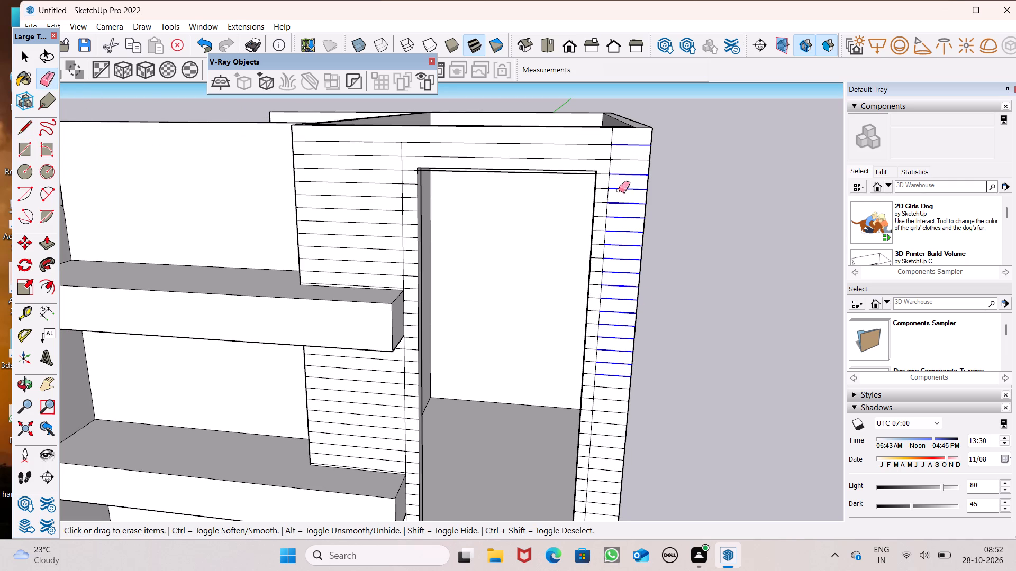
drag(619, 190, 622, 144)
Erase the remaining horizontal lines in the lower part of the outer corner strip, down to the wall's base.
scroll(764, 210, down, 7)
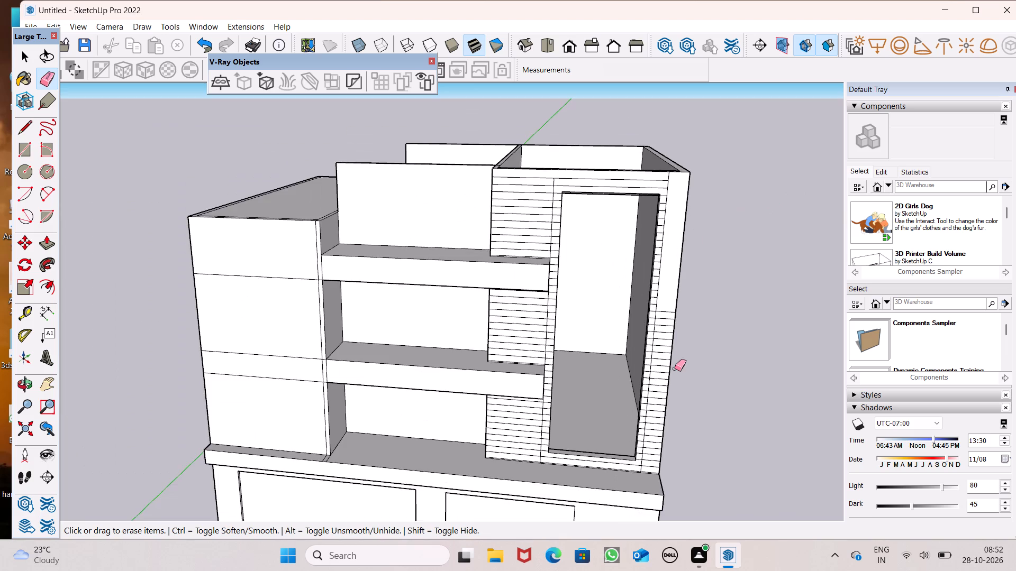
scroll(675, 369, up, 2)
drag(646, 494, 646, 486)
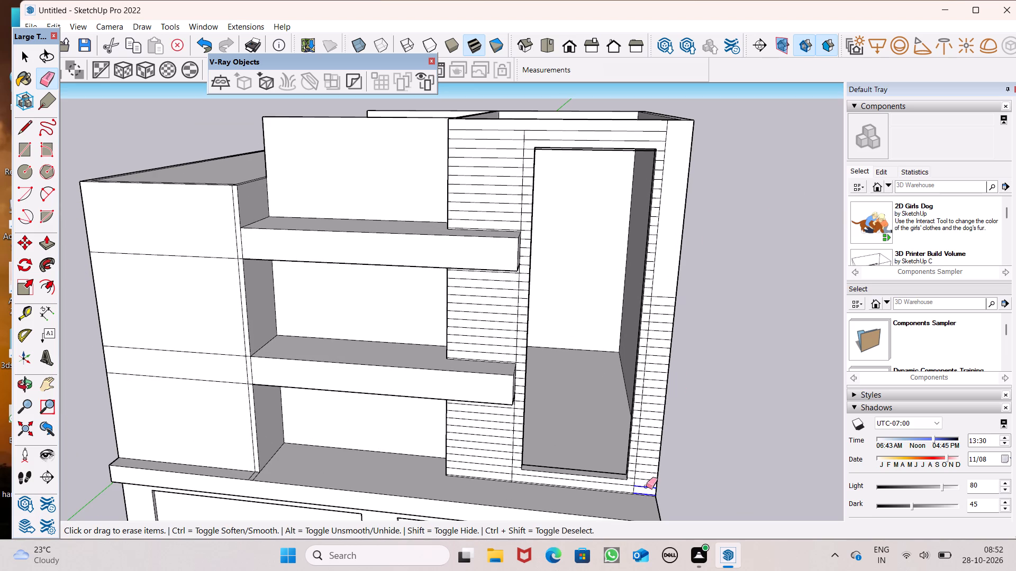
drag(646, 486, 649, 386)
drag(654, 398, 650, 363)
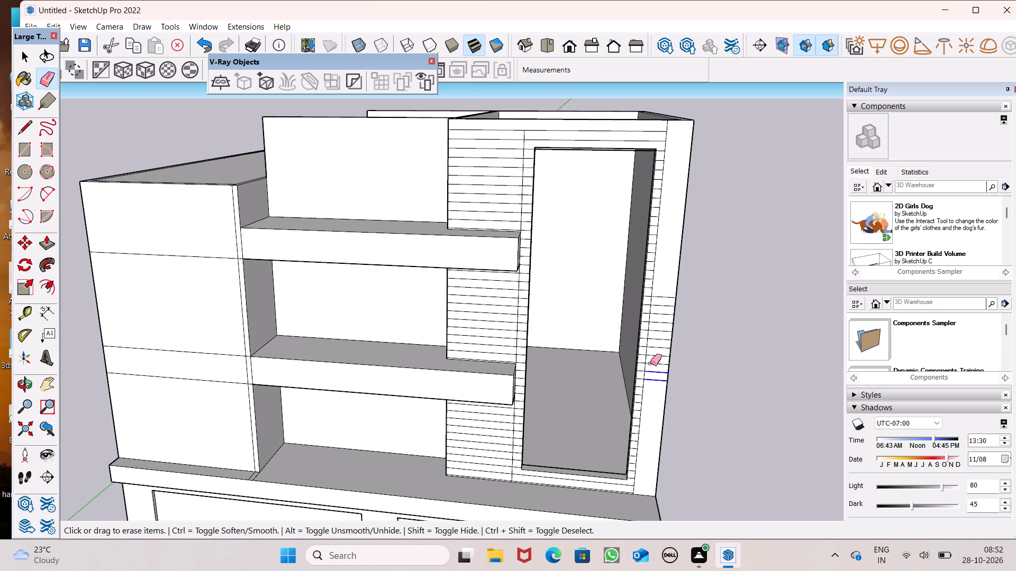
drag(650, 363, 663, 290)
Erase the topmost segments of the vertical line on the slab side of the opening, near the opening's head.
scroll(663, 290, down, 6)
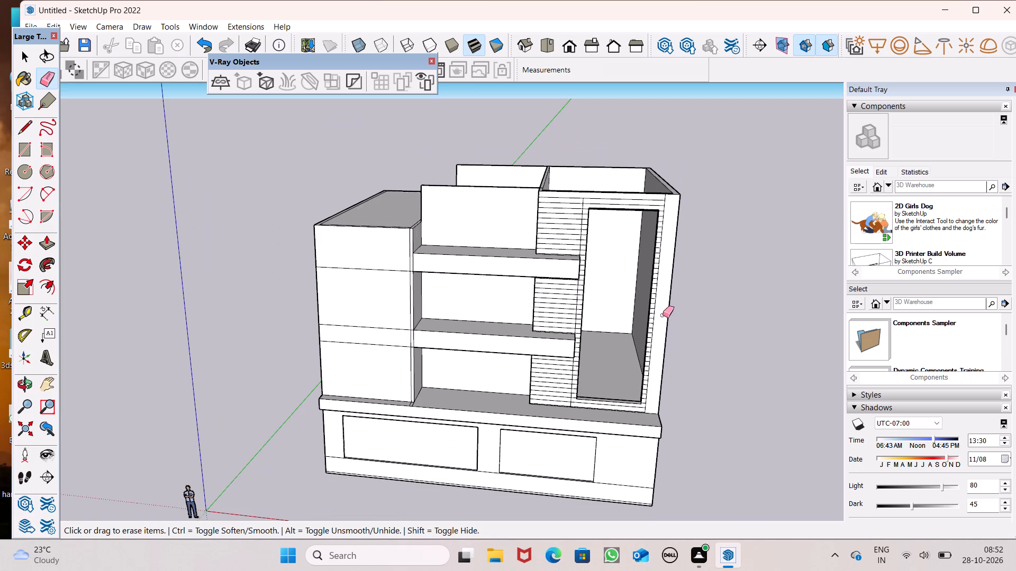
scroll(569, 234, up, 5)
scroll(611, 174, up, 7)
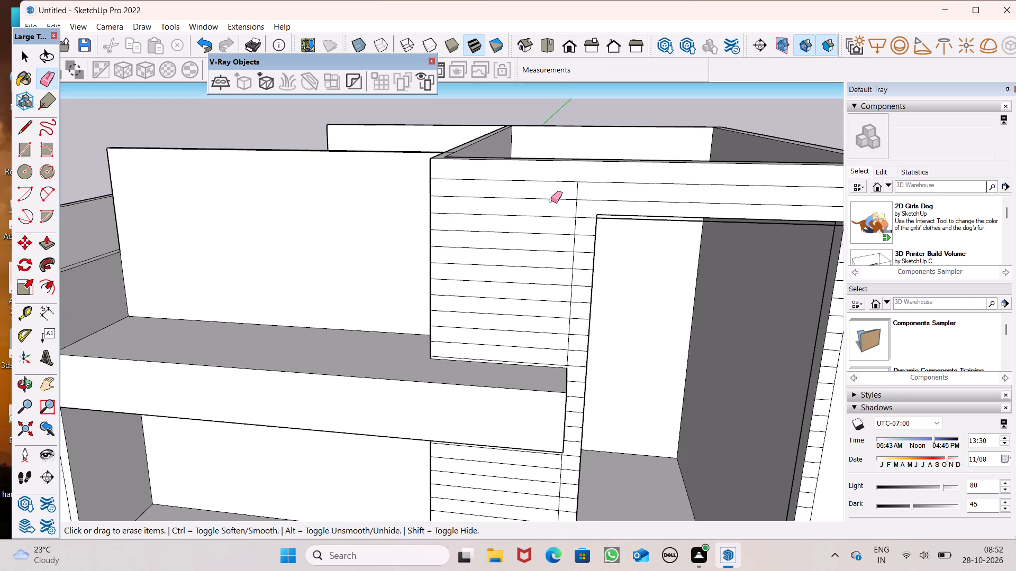
scroll(546, 200, up, 6)
drag(589, 183, 620, 184)
drag(594, 208, 615, 217)
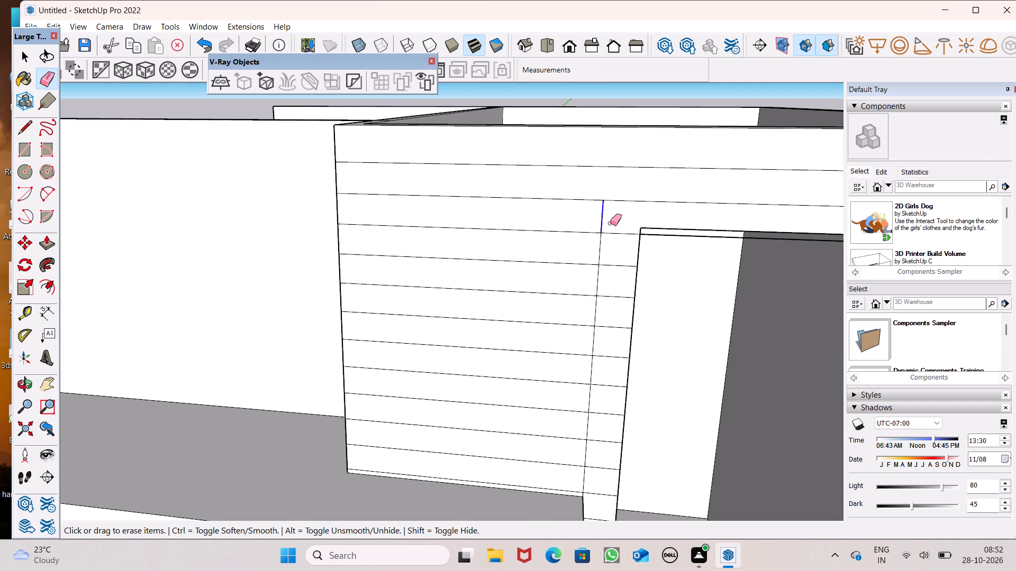
scroll(596, 197, down, 4)
scroll(610, 263, up, 5)
drag(591, 220, 580, 221)
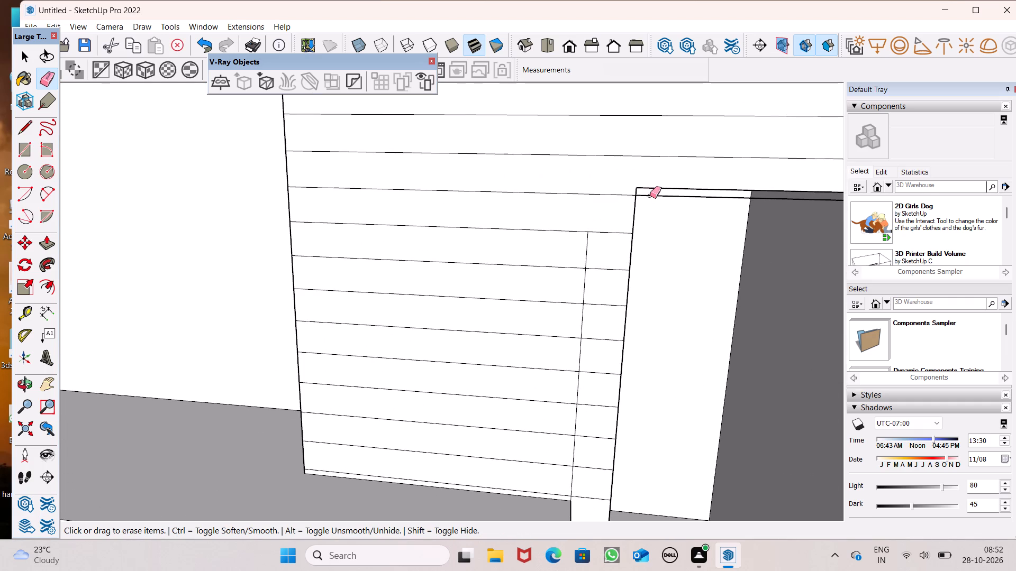
click(666, 194)
Erase the slab-side vertical line's segments between the horizontal lines, working down to the last one above the upper slab.
scroll(634, 213, down, 4)
middle_drag(666, 235, 668, 148)
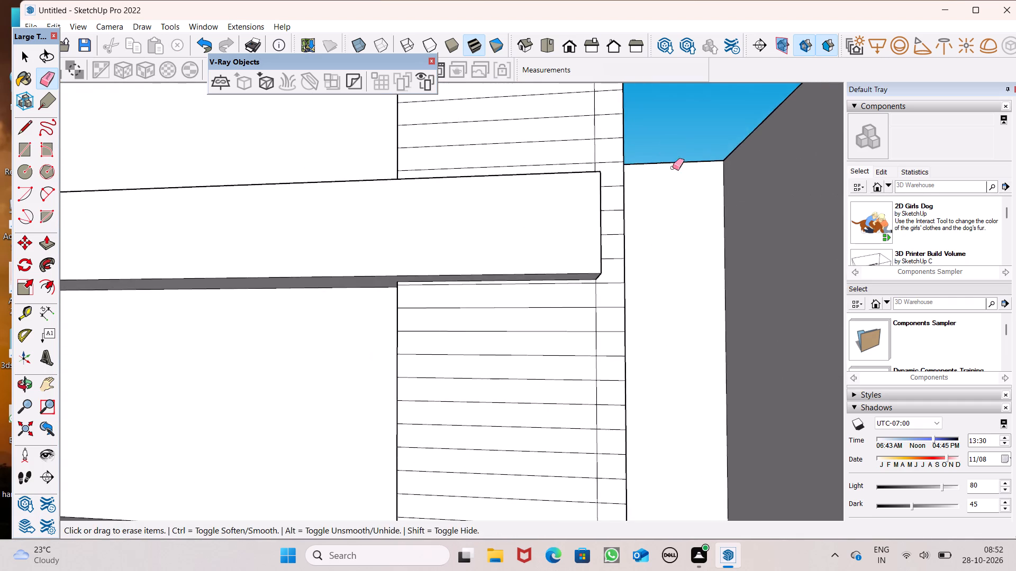
scroll(685, 310, down, 5)
middle_drag(679, 277, 743, 275)
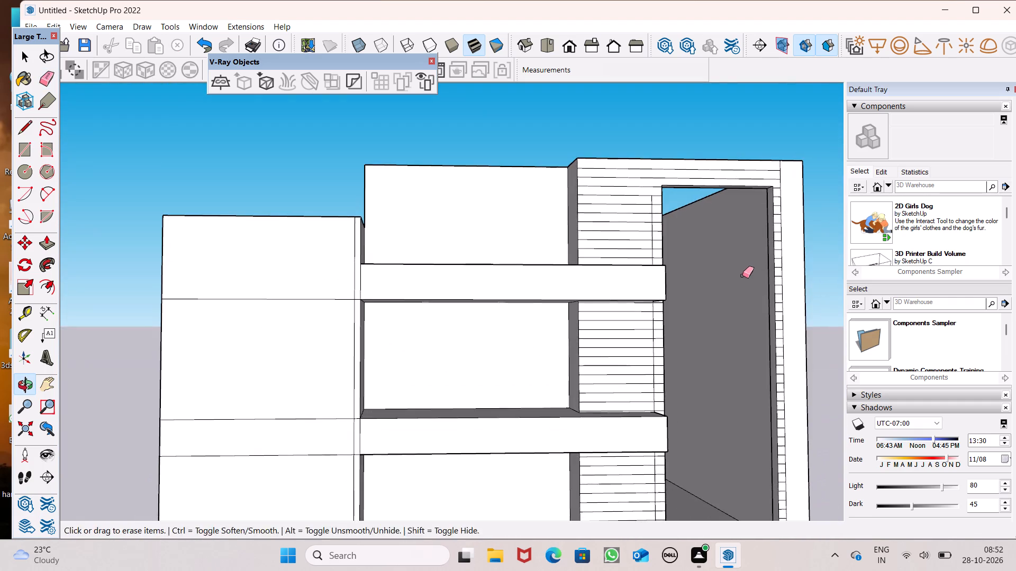
scroll(678, 235, up, 7)
drag(596, 123, 584, 123)
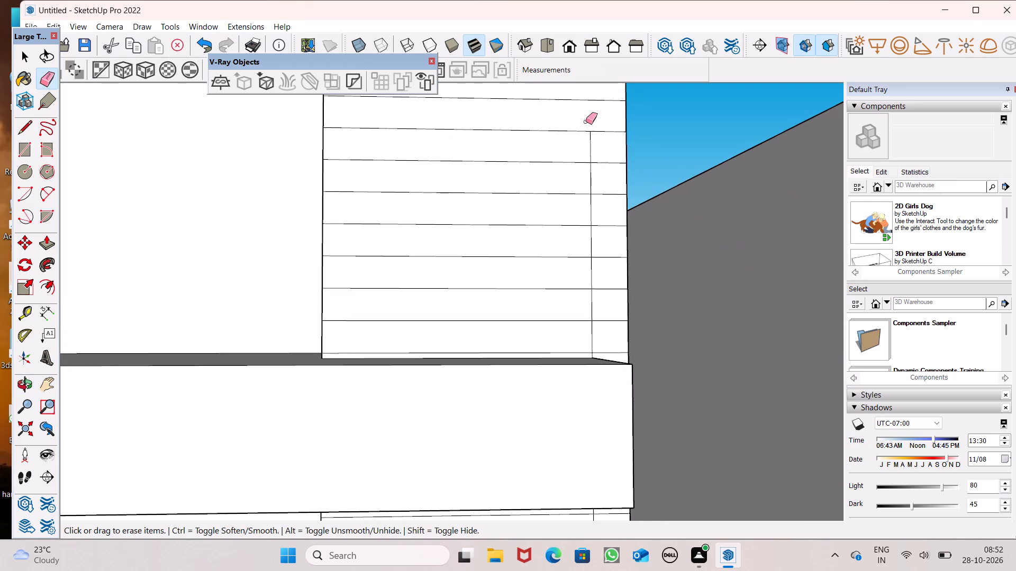
drag(597, 144, 588, 152)
drag(604, 169, 592, 187)
click(587, 220)
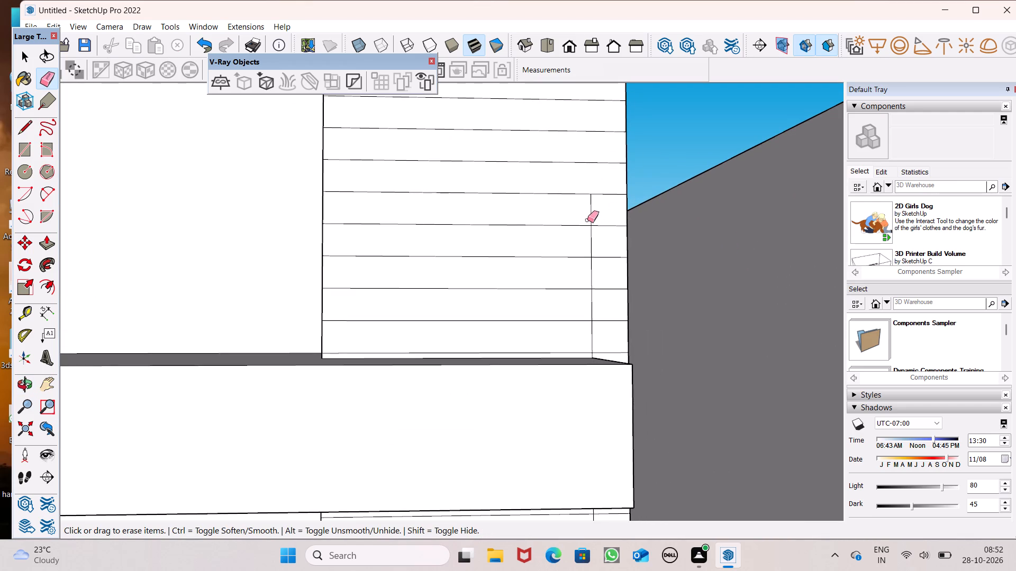
drag(596, 238, 588, 241)
drag(597, 214, 588, 214)
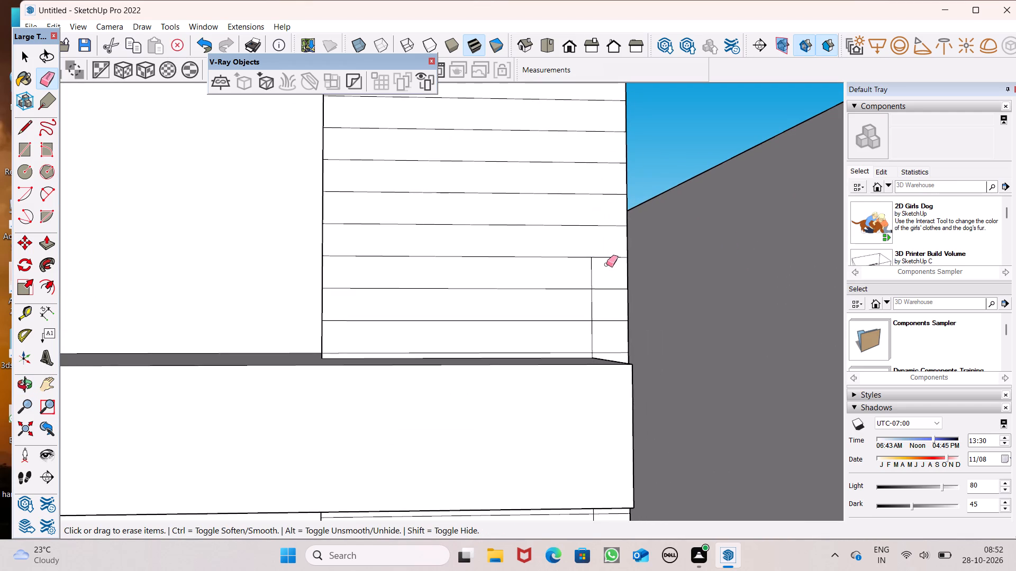
drag(606, 264, 592, 276)
drag(596, 298, 592, 307)
drag(597, 333, 596, 338)
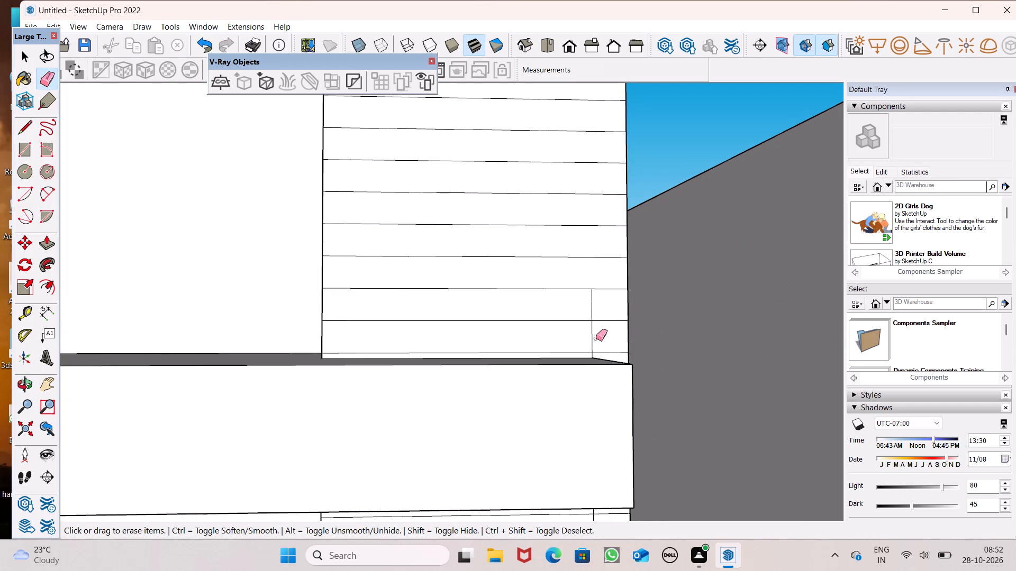
drag(596, 338, 583, 339)
Erase the short vertical stub directly above the end of the upper slab.
scroll(528, 261, down, 6)
middle_drag(503, 363, 347, 406)
scroll(401, 398, up, 8)
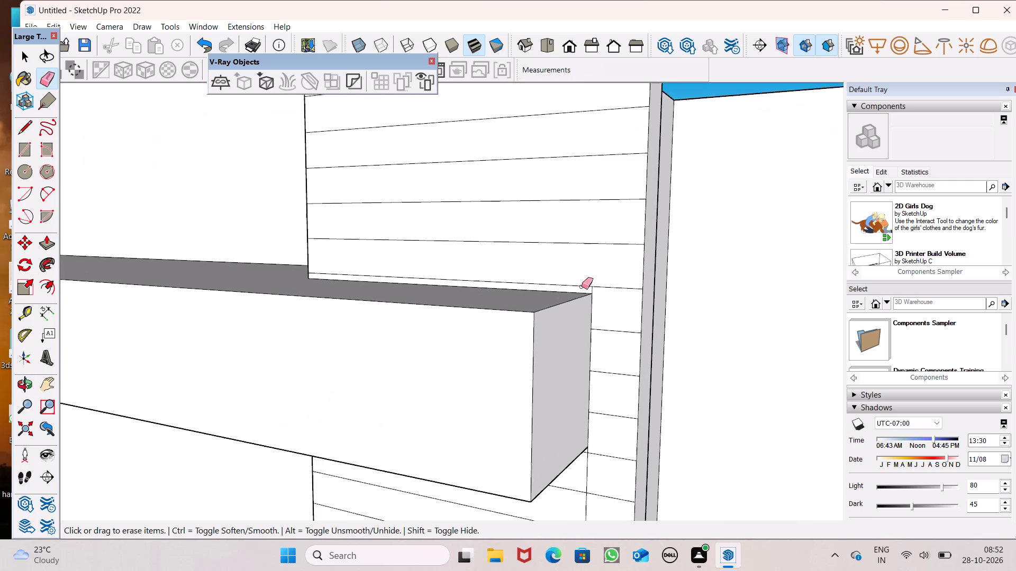
scroll(584, 285, up, 7)
click(600, 297)
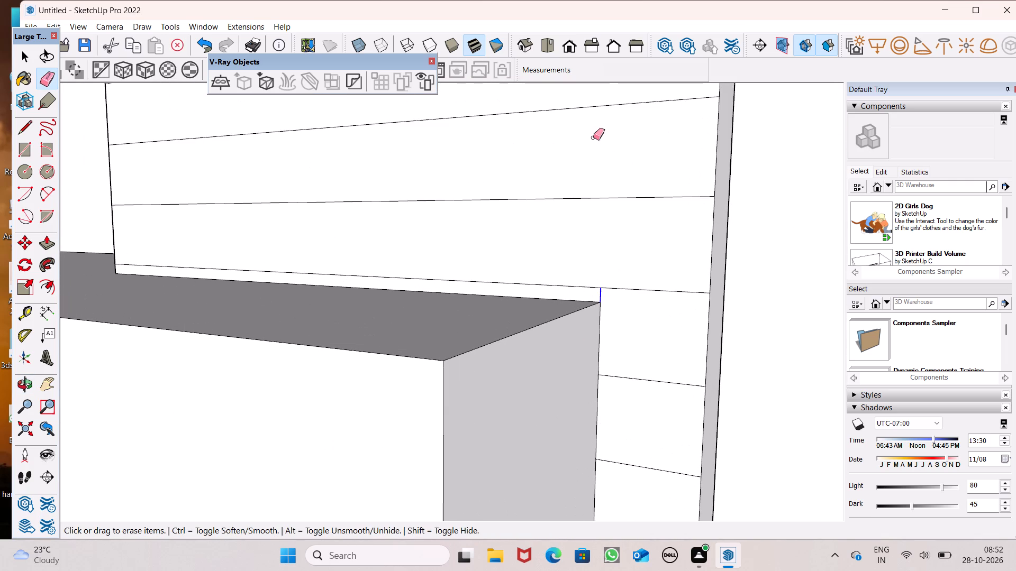
Erase the vertical stub and the first line segment directly below the end of the upper slab.
scroll(593, 170, down, 3)
scroll(593, 225, down, 6)
scroll(596, 384, up, 4)
drag(589, 447, 585, 447)
scroll(596, 427, up, 8)
scroll(560, 386, up, 6)
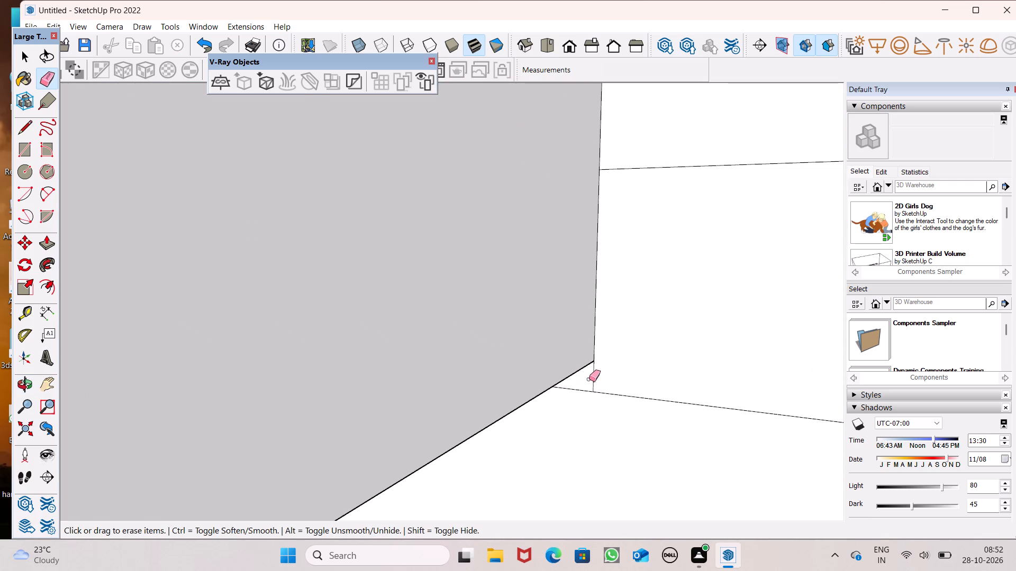
click(598, 377)
drag(600, 373, 584, 377)
Erase the vertical line's segments between the two projecting slabs, leaving only the lowest ones above the lower slab.
scroll(568, 260, down, 14)
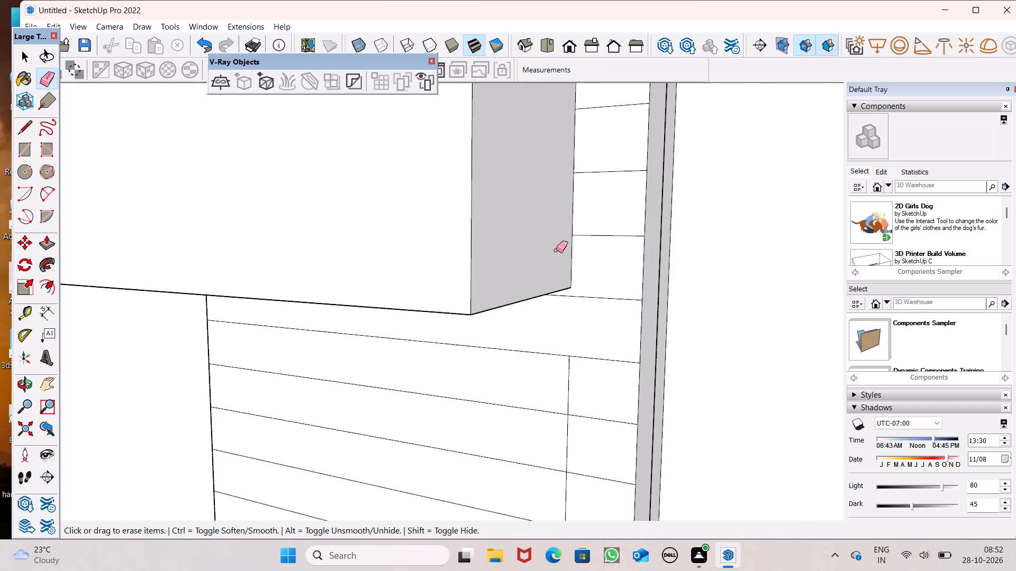
scroll(556, 250, down, 14)
scroll(576, 474, up, 4)
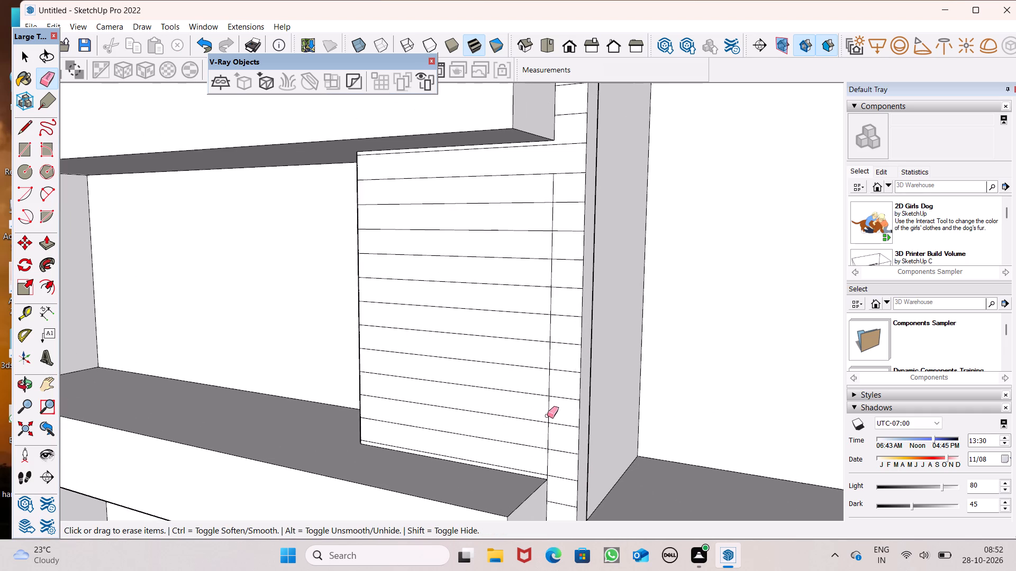
click(547, 415)
click(546, 412)
drag(545, 384, 556, 381)
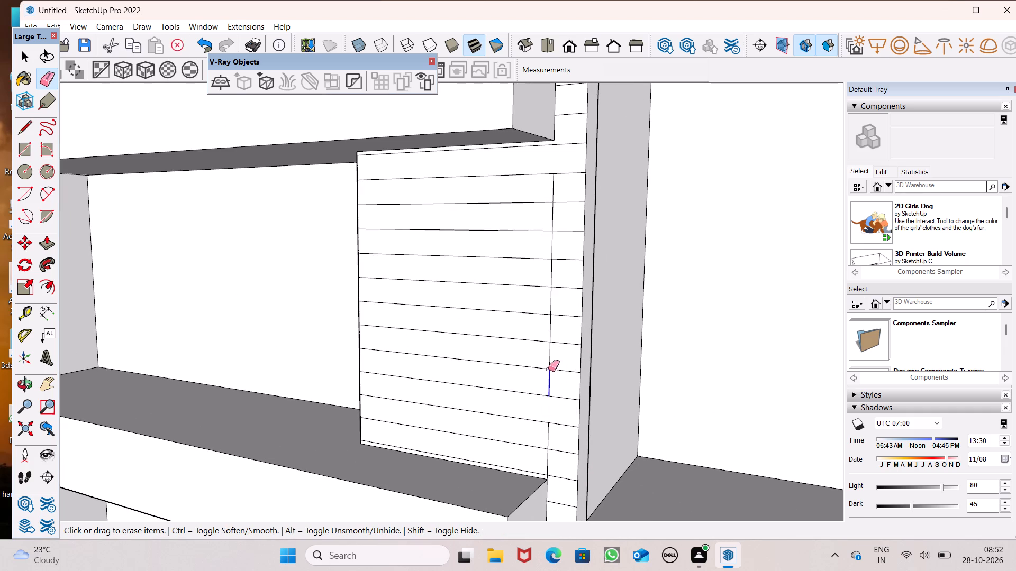
drag(548, 364, 553, 353)
drag(554, 326, 549, 327)
click(551, 303)
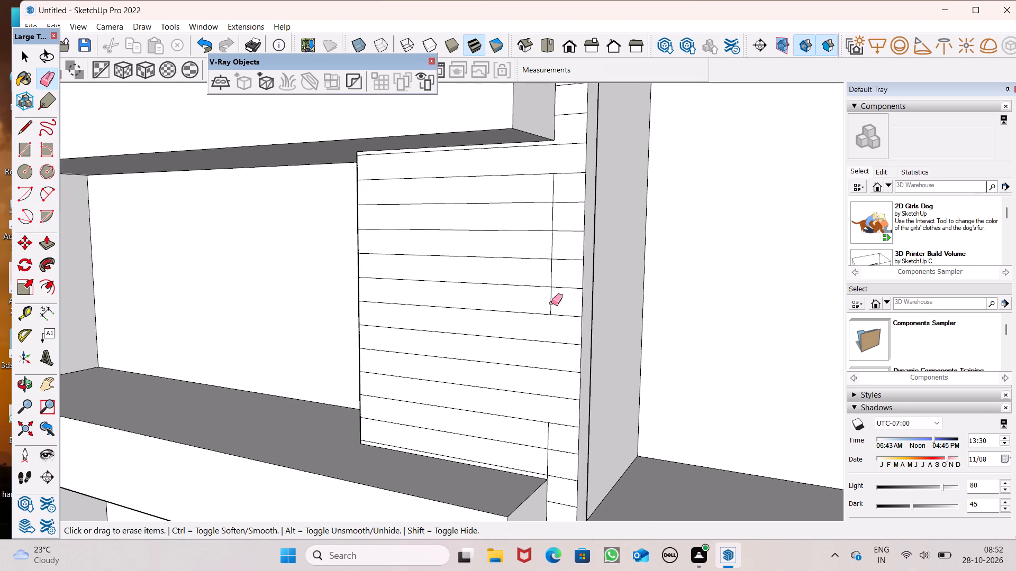
drag(550, 214, 555, 211)
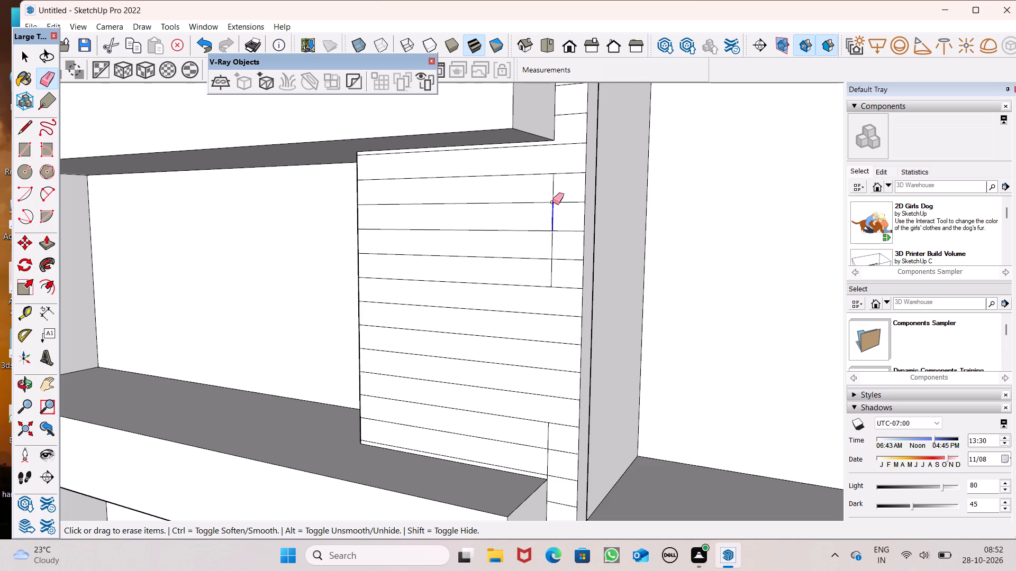
drag(551, 188, 559, 187)
drag(547, 246, 554, 247)
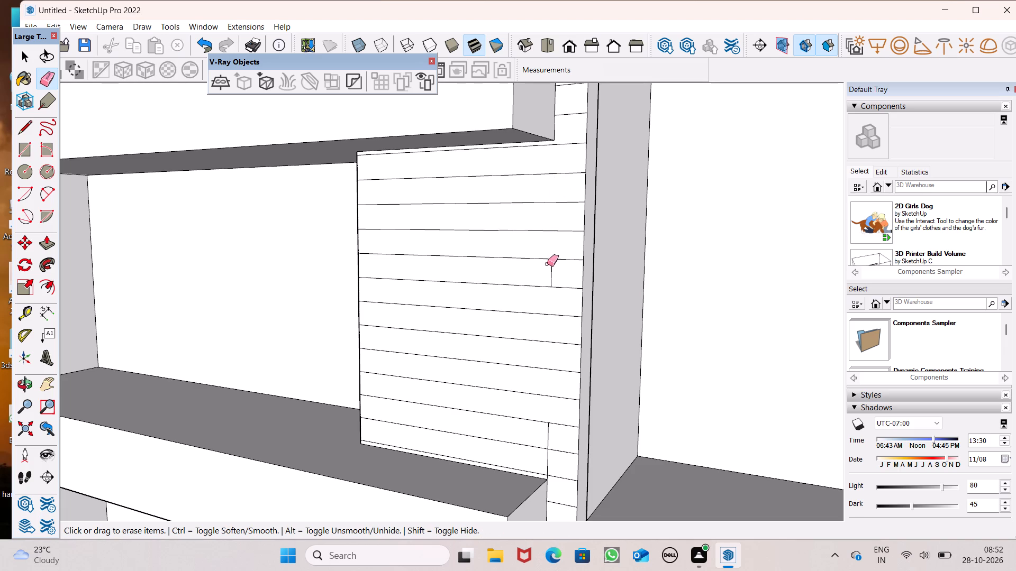
drag(547, 266, 556, 272)
Erase the last two long segments of the vertical line just above the lower slab.
scroll(566, 214, down, 5)
scroll(575, 393, up, 6)
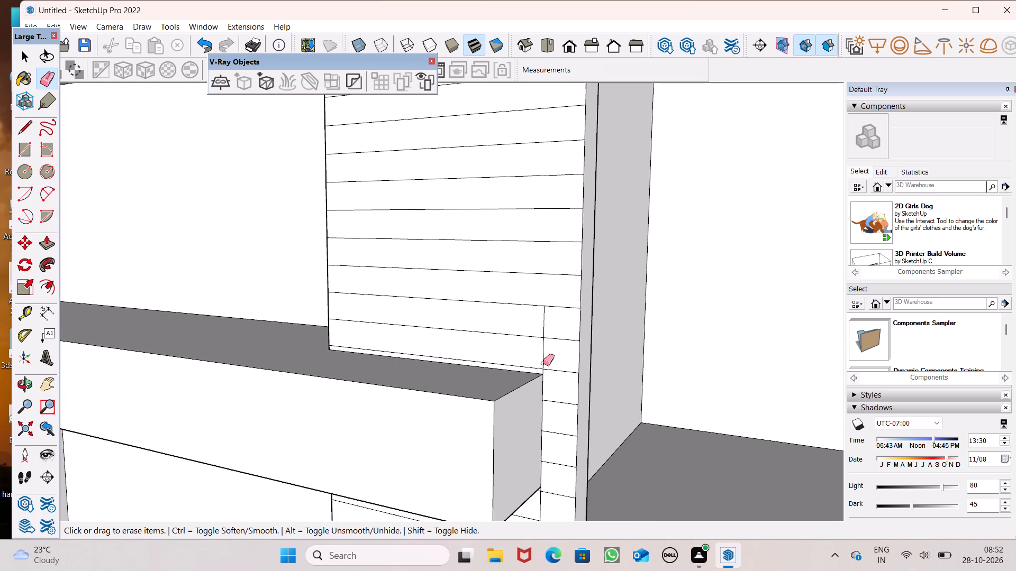
drag(542, 357, 548, 346)
drag(546, 319, 536, 322)
Erase the vertical line's first segment and short stub directly below the end of the lower slab.
scroll(560, 266, down, 7)
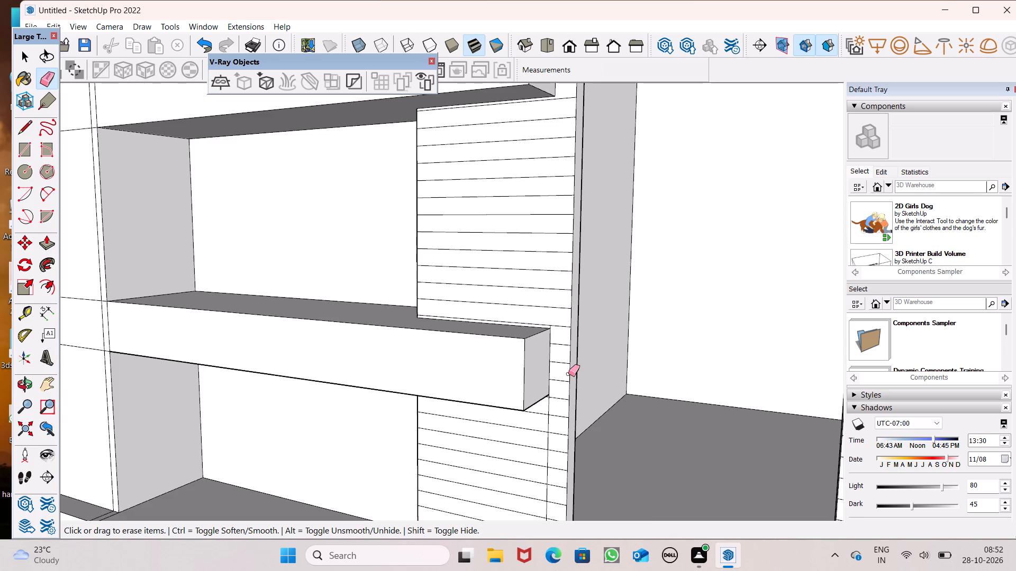
scroll(568, 380, up, 6)
click(544, 398)
drag(543, 398, 540, 398)
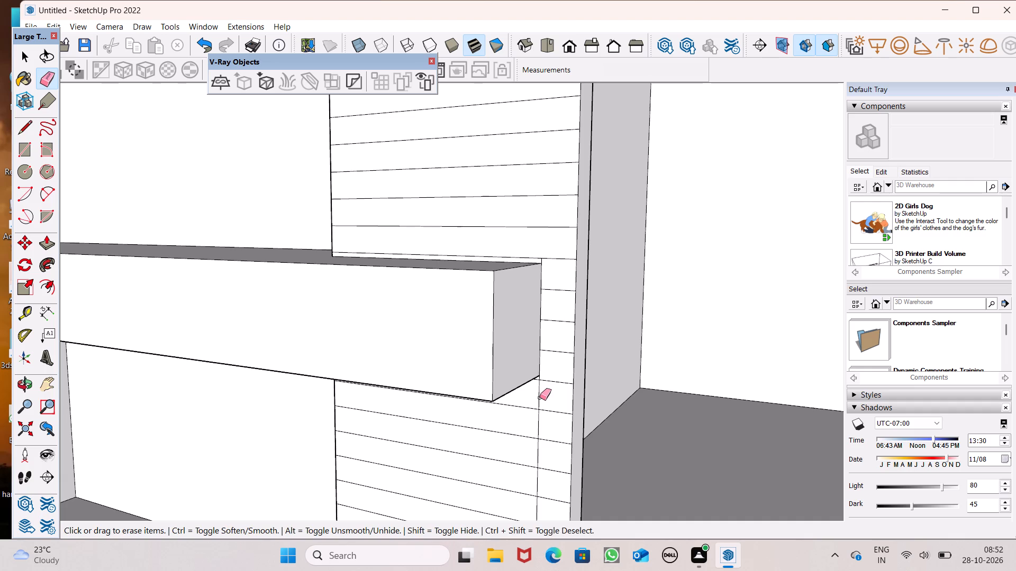
drag(540, 398, 536, 397)
scroll(530, 378, up, 14)
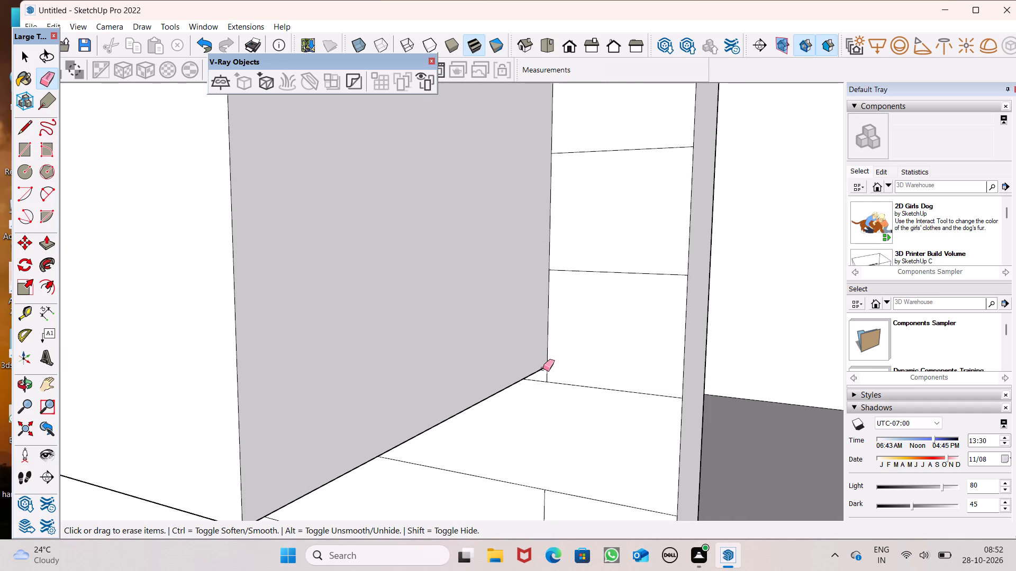
drag(545, 370, 550, 370)
Erase the upper segments of the surplus vertical line on the lined wall below the lower projecting slab.
scroll(556, 270, down, 13)
scroll(560, 399, up, 4)
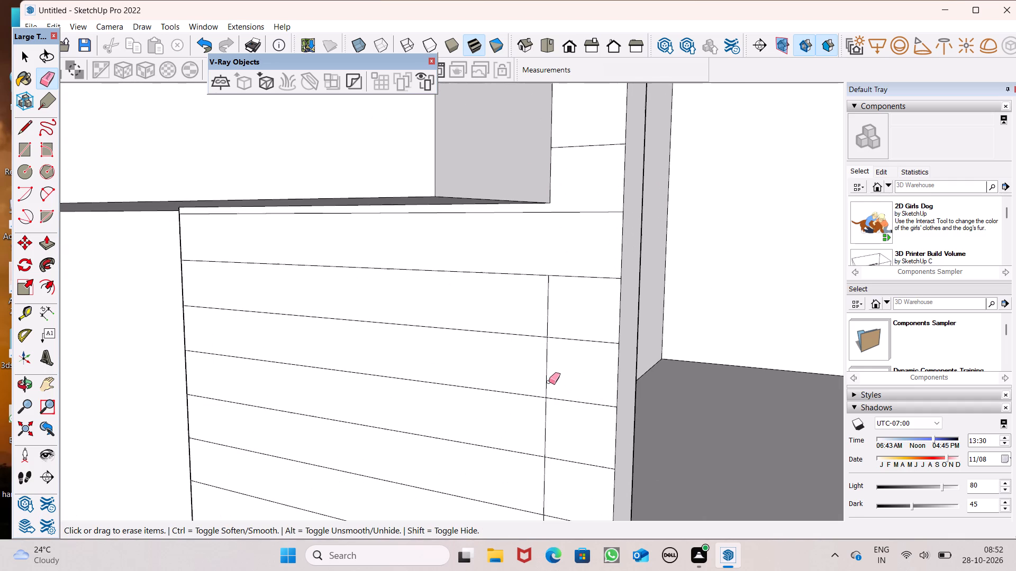
scroll(549, 382, up, 1)
drag(546, 378, 545, 365)
drag(558, 318, 547, 318)
scroll(567, 265, down, 8)
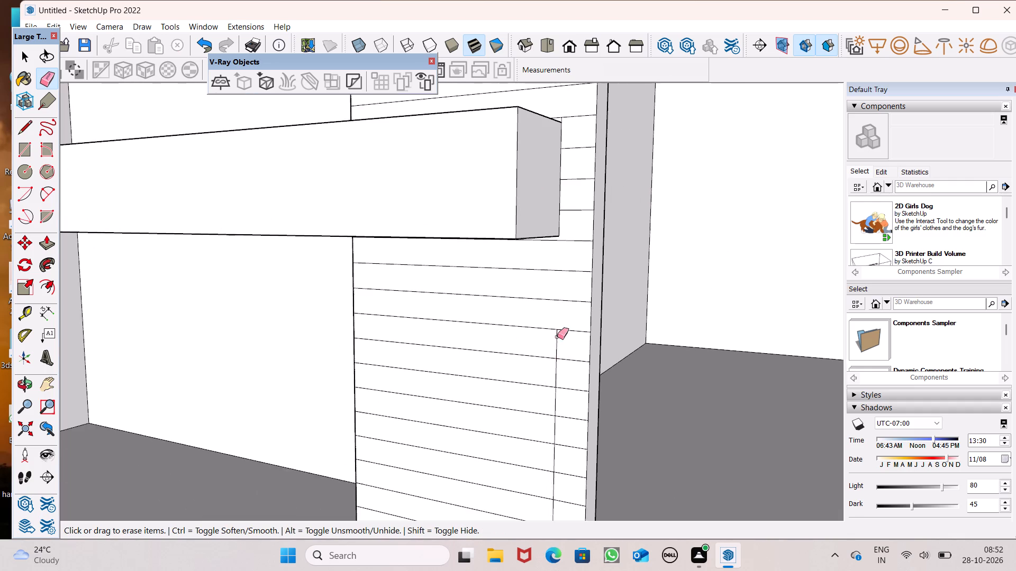
scroll(557, 404, up, 7)
drag(546, 400, 558, 378)
drag(553, 349, 545, 330)
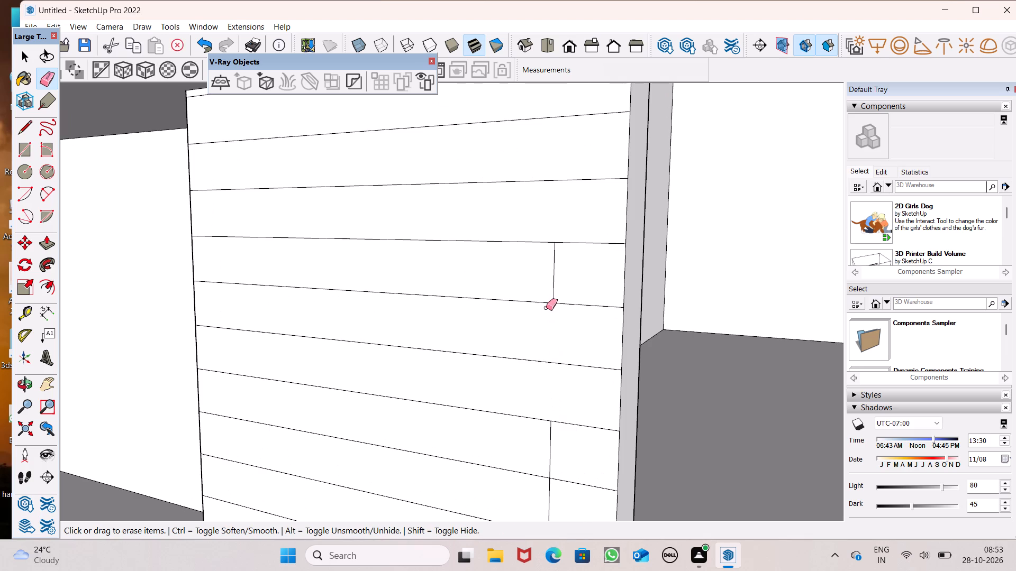
drag(560, 280, 554, 280)
Erase the remaining lower segments of the vertical line beside the framed opening, including the short stub at the wall's base.
scroll(556, 245, down, 15)
scroll(537, 393, up, 7)
drag(555, 413, 541, 401)
drag(556, 380, 561, 377)
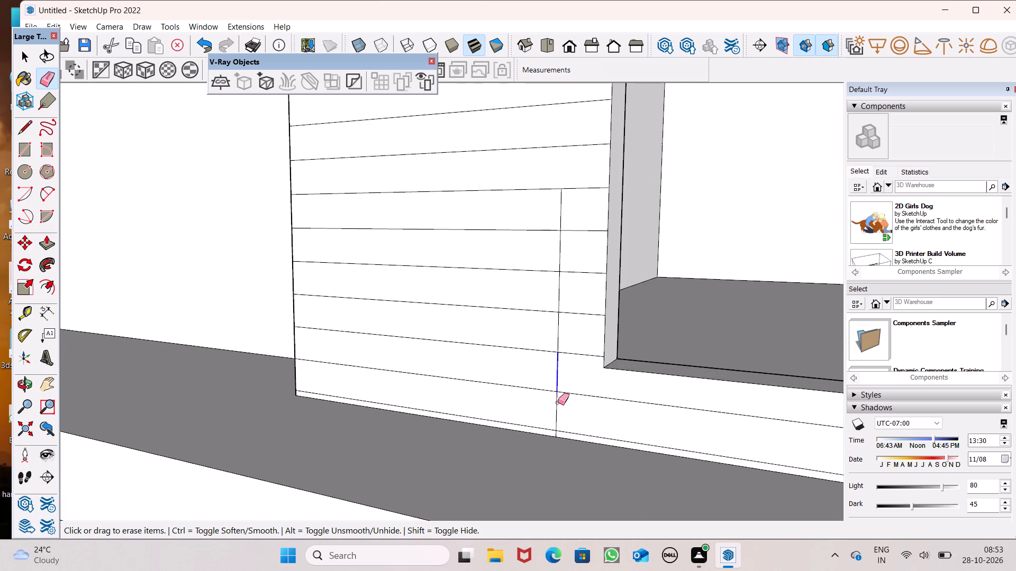
click(558, 402)
drag(550, 341, 559, 334)
drag(540, 294, 563, 288)
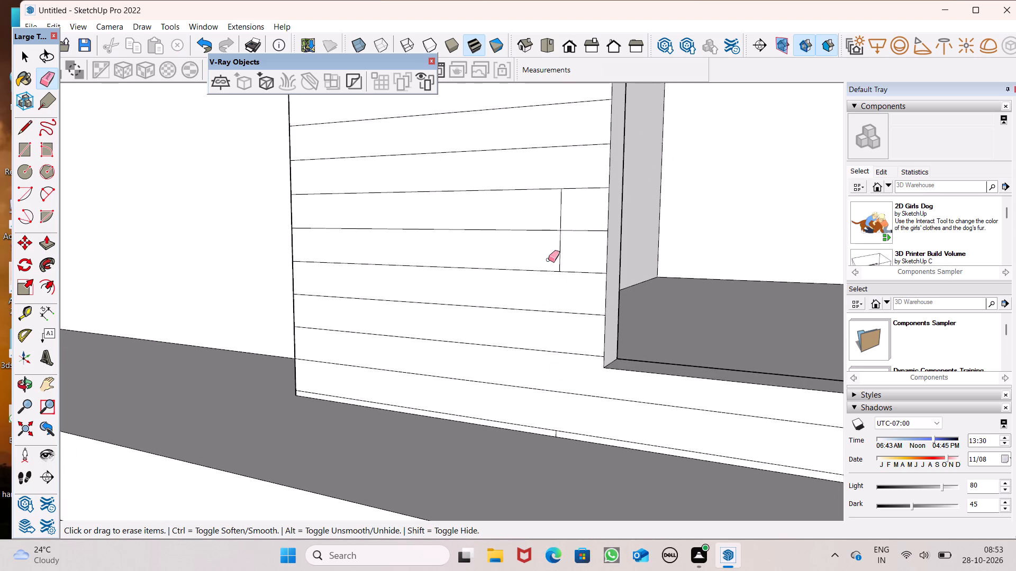
drag(546, 254, 560, 250)
drag(552, 225, 565, 220)
scroll(539, 228, down, 3)
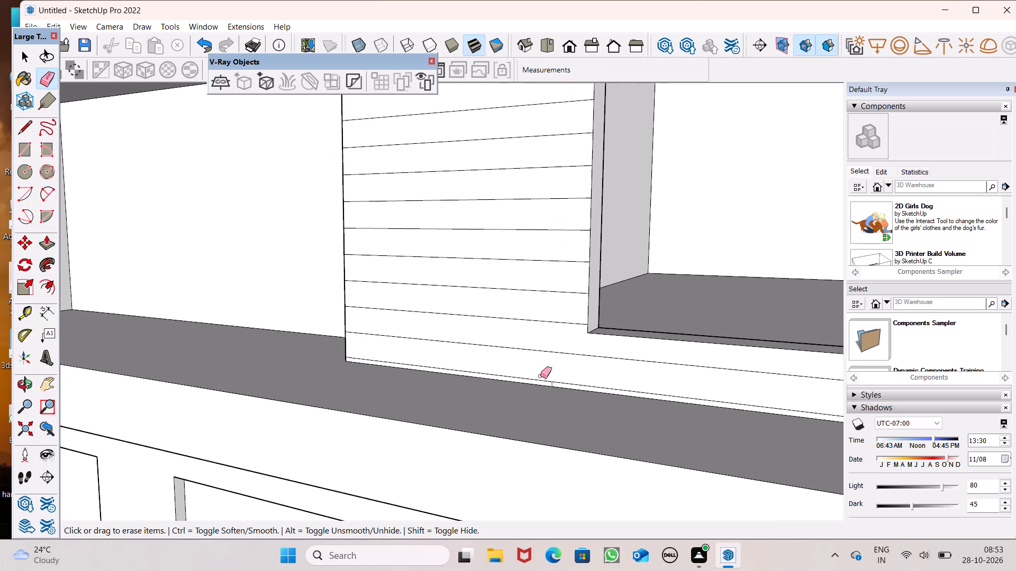
scroll(549, 389, up, 13)
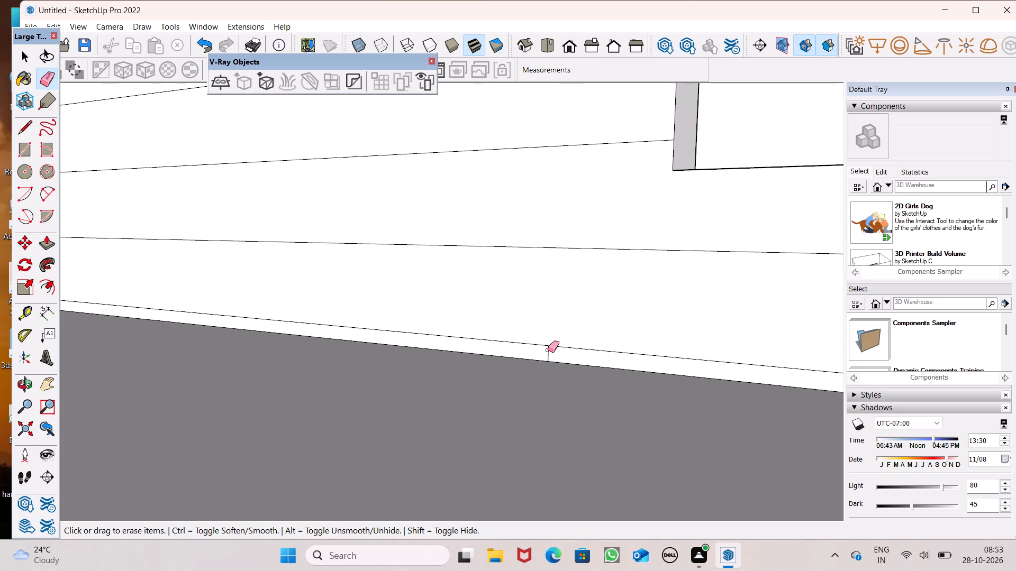
drag(548, 350, 555, 354)
Examine the lined wall, framed opening and base front from a wider frontal view.
scroll(554, 288, down, 15)
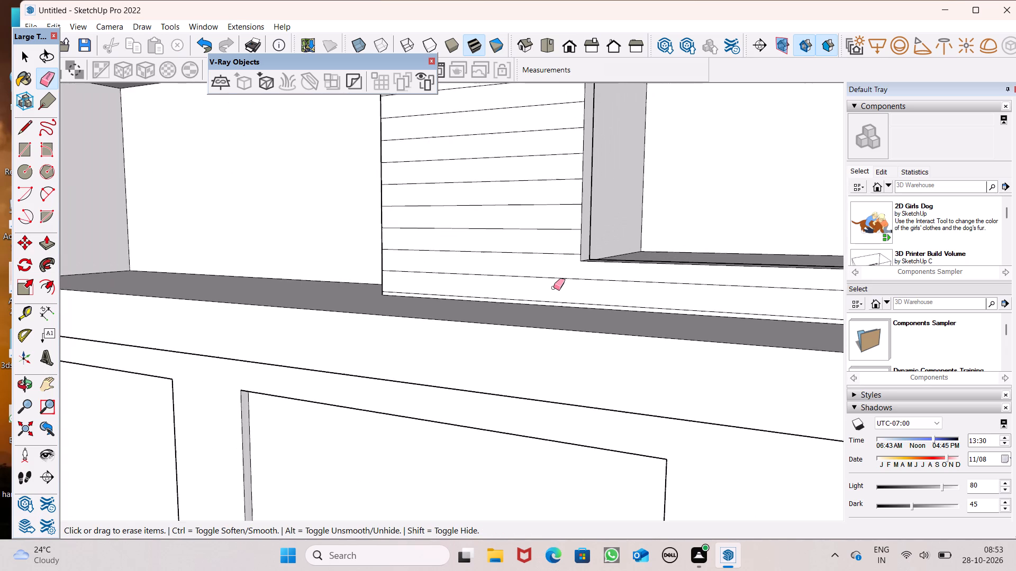
scroll(554, 288, down, 10)
middle_drag(567, 383, 680, 355)
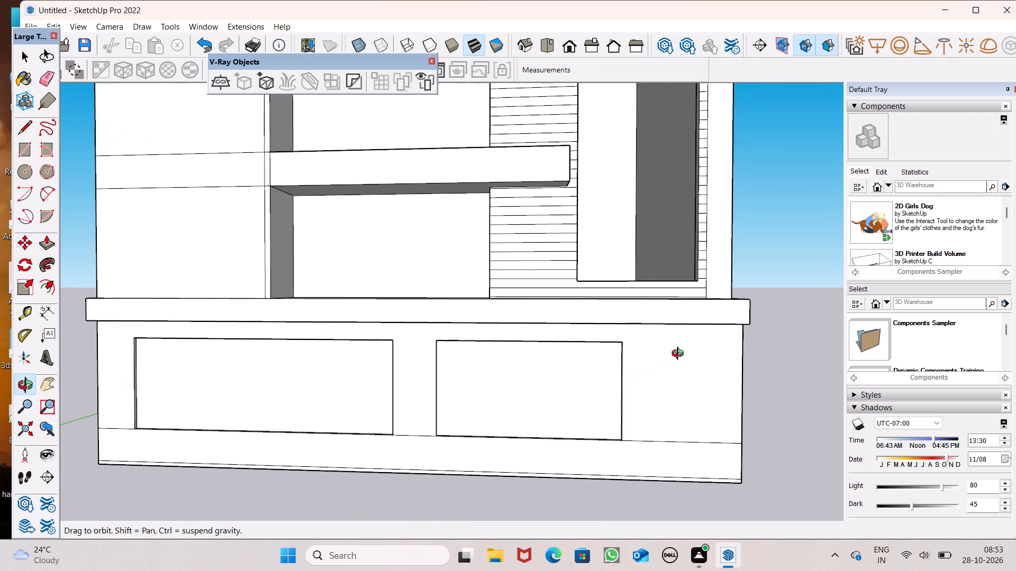
middle_drag(680, 355, 691, 392)
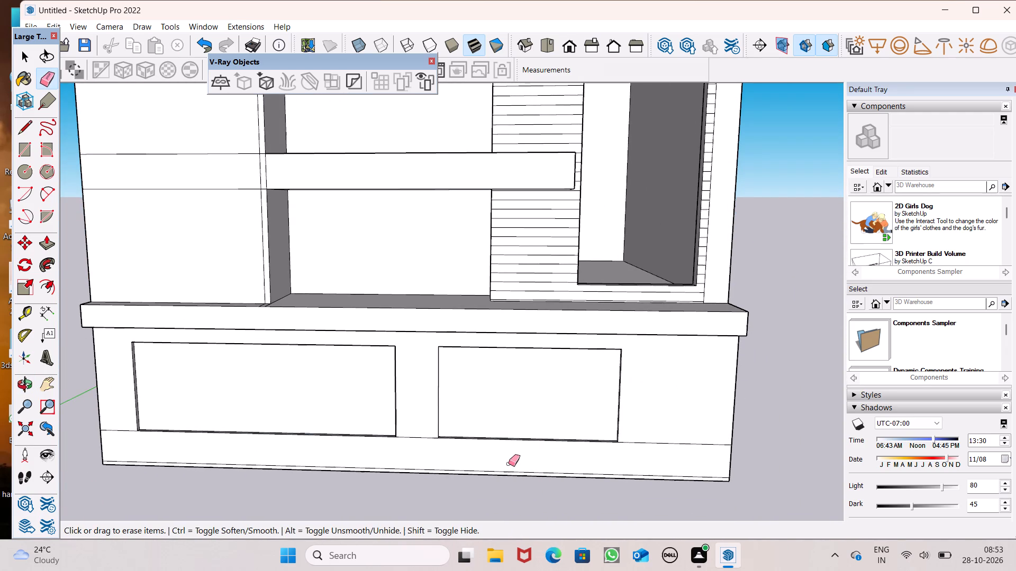
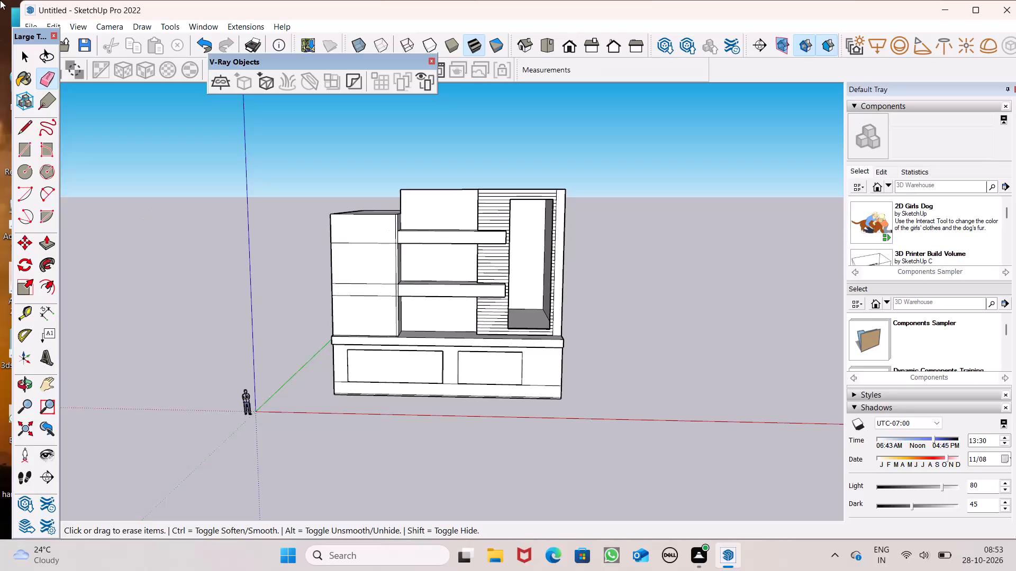
Examine the building's front, roof and plain side from several angles, down to the ledge above the base.
drag(72, 0, 276, 8)
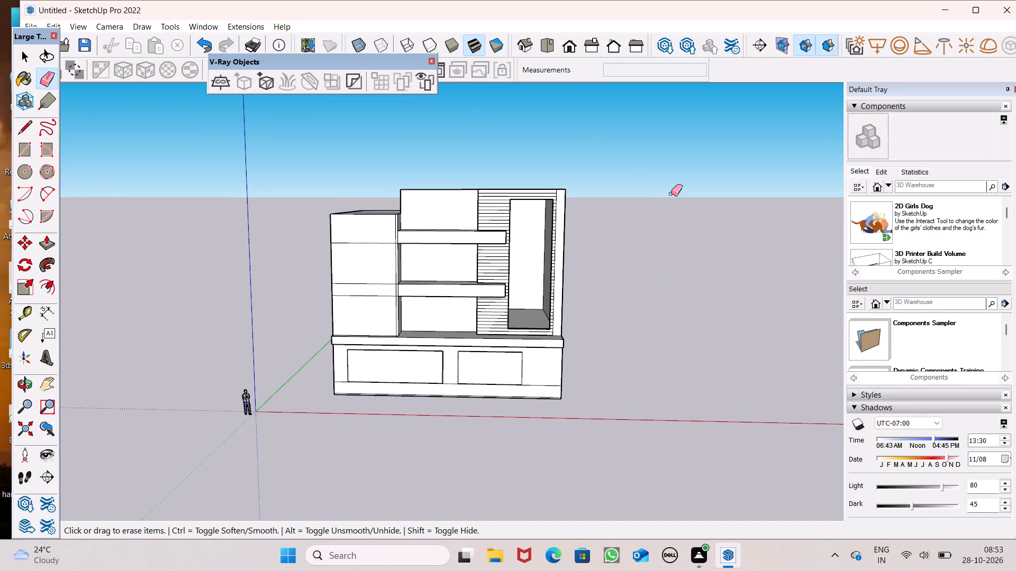
scroll(651, 251, up, 2)
scroll(655, 225, down, 3)
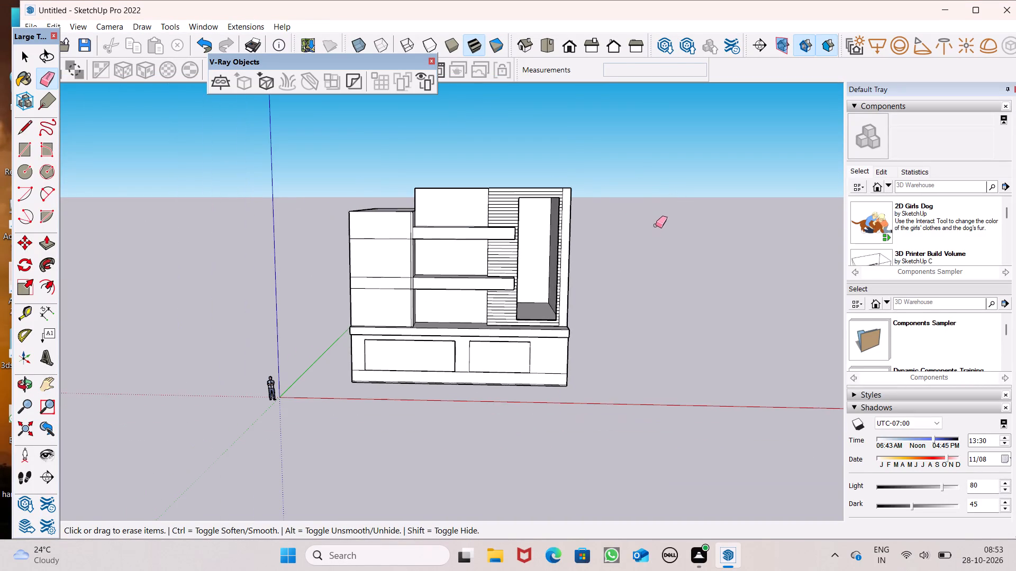
middle_drag(721, 299, 730, 273)
scroll(713, 271, up, 3)
scroll(668, 213, down, 2)
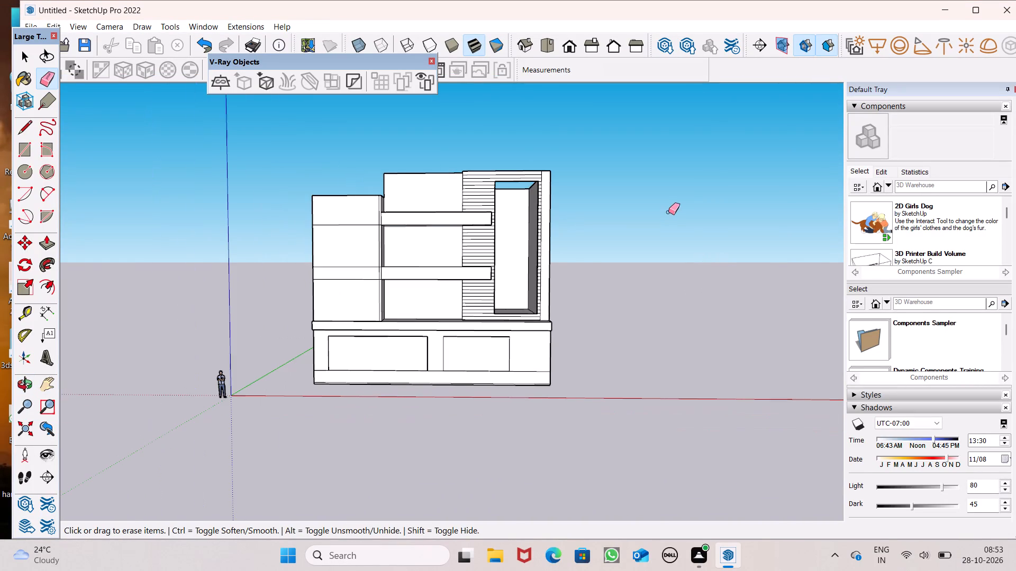
scroll(673, 201, down, 3)
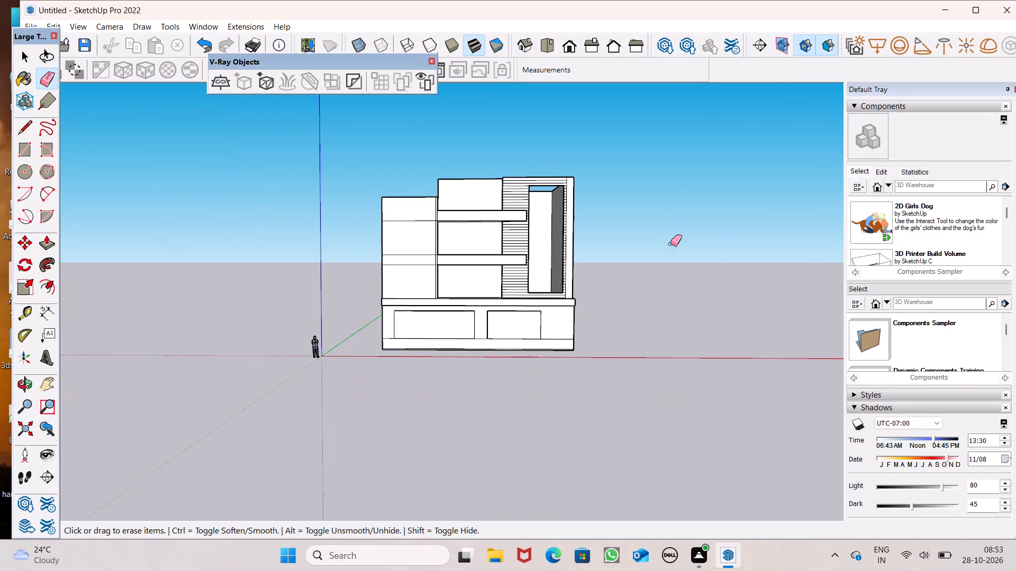
middle_drag(670, 244, 636, 283)
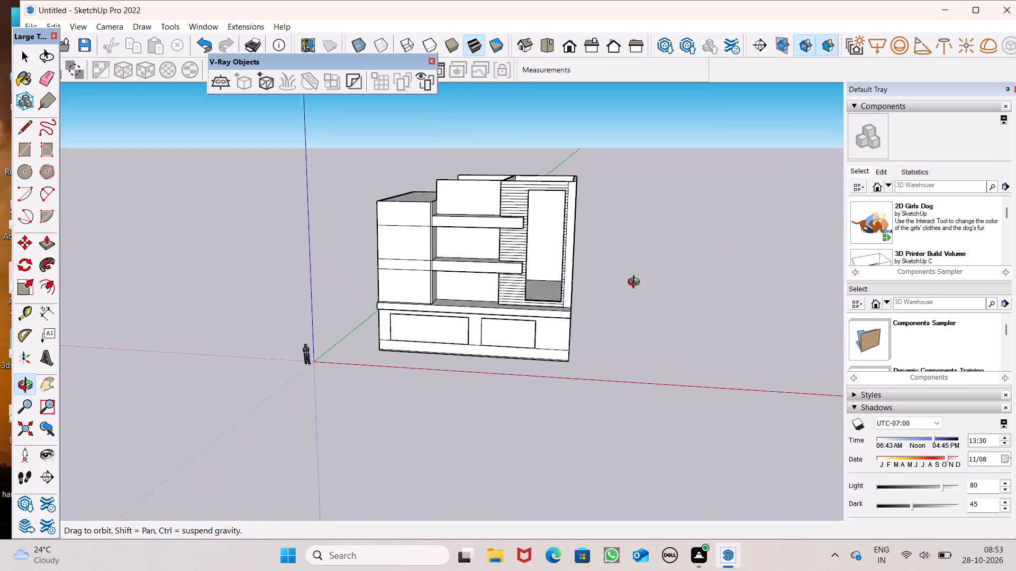
middle_drag(636, 283, 648, 278)
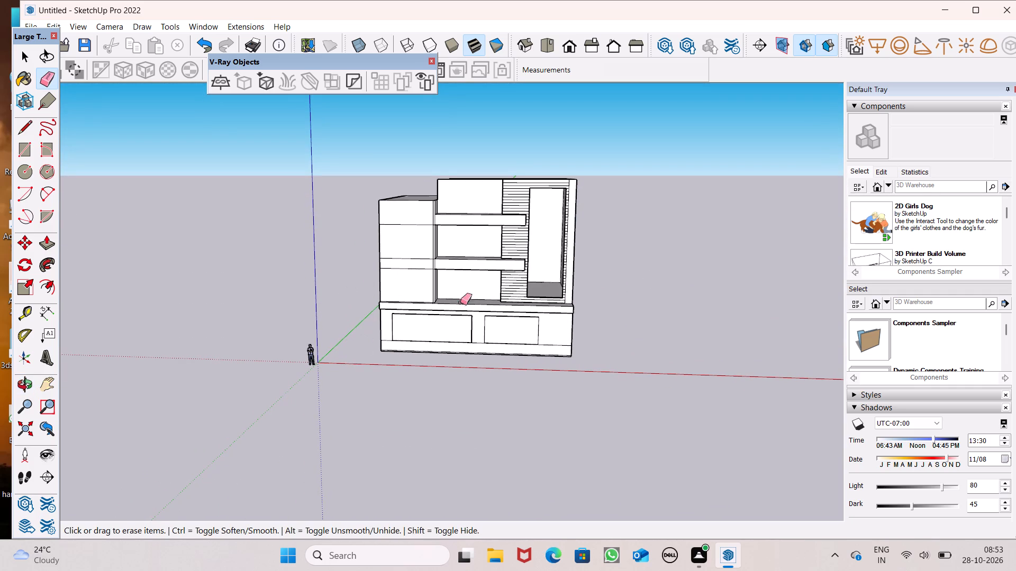
scroll(339, 349, up, 2)
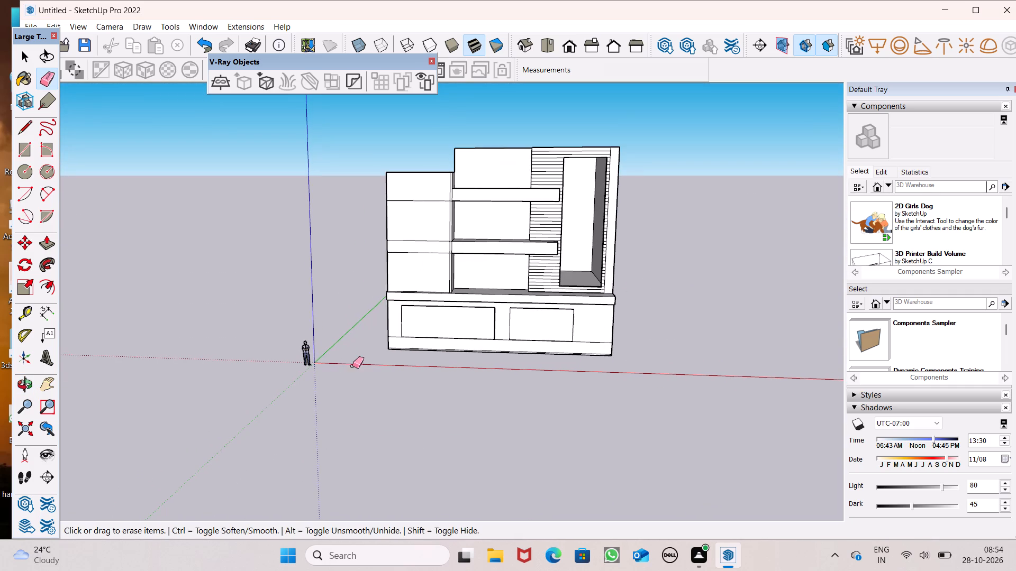
middle_drag(359, 400, 415, 487)
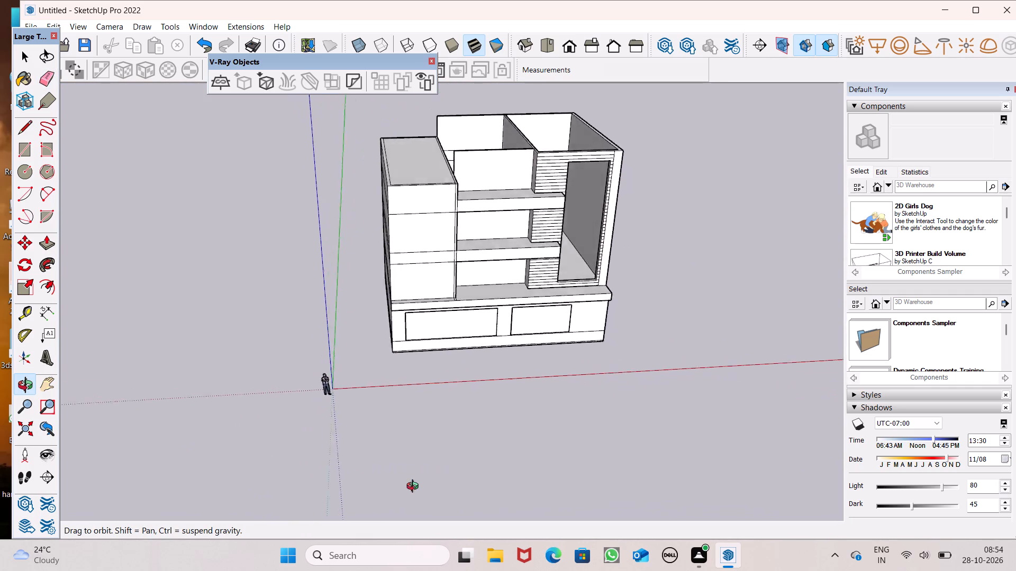
middle_drag(415, 487, 550, 439)
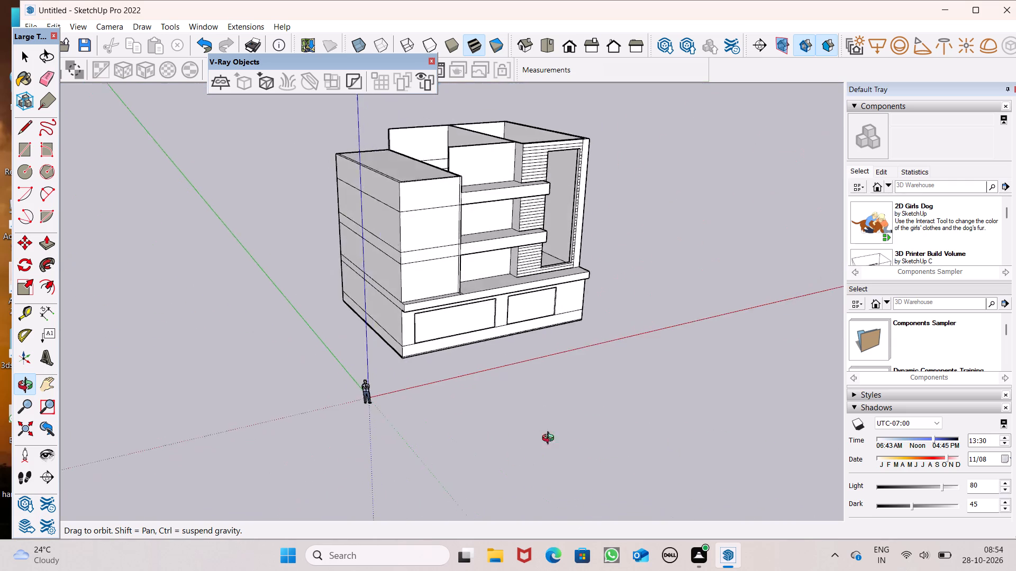
middle_drag(550, 439, 661, 435)
Push/Pull the front face of the ledge above the base outward by about 1' 8".
scroll(459, 363, up, 5)
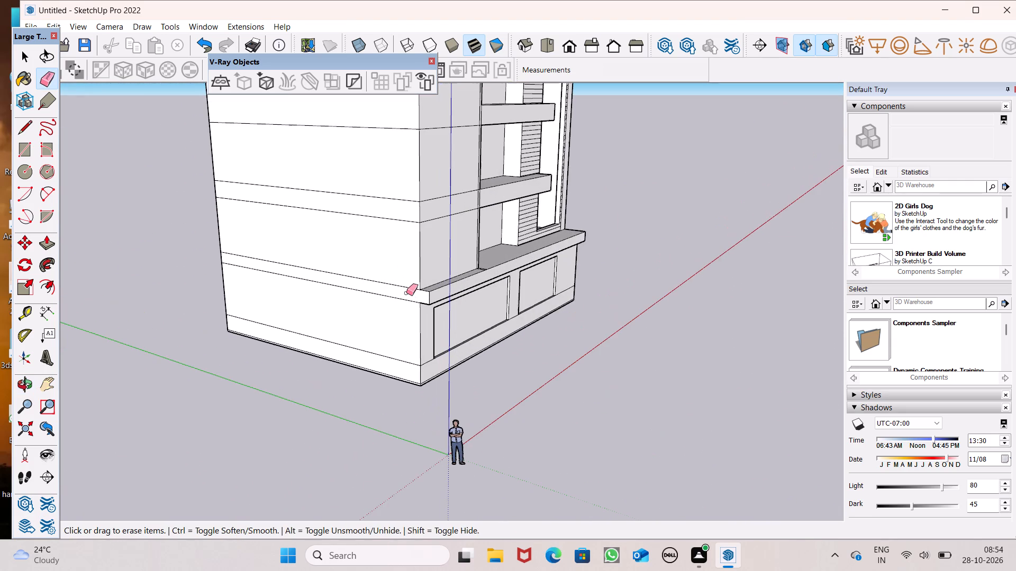
drag(51, 251, 44, 244)
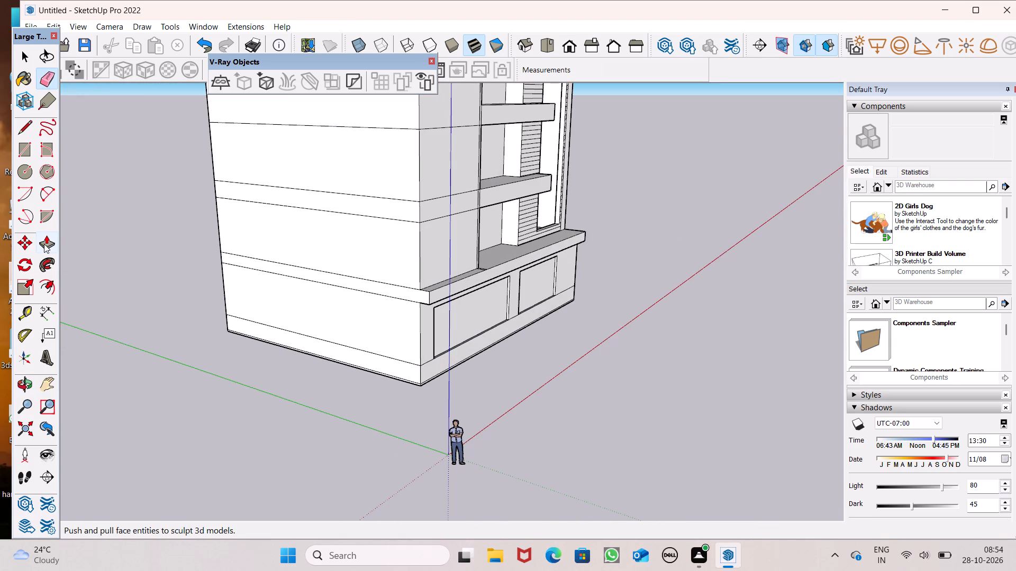
drag(44, 244, 65, 264)
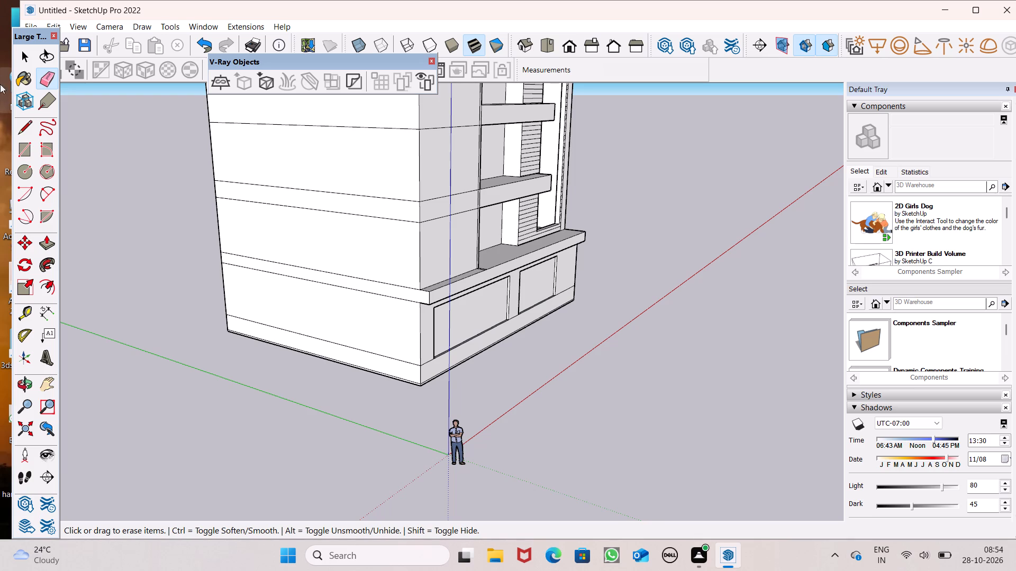
click(51, 246)
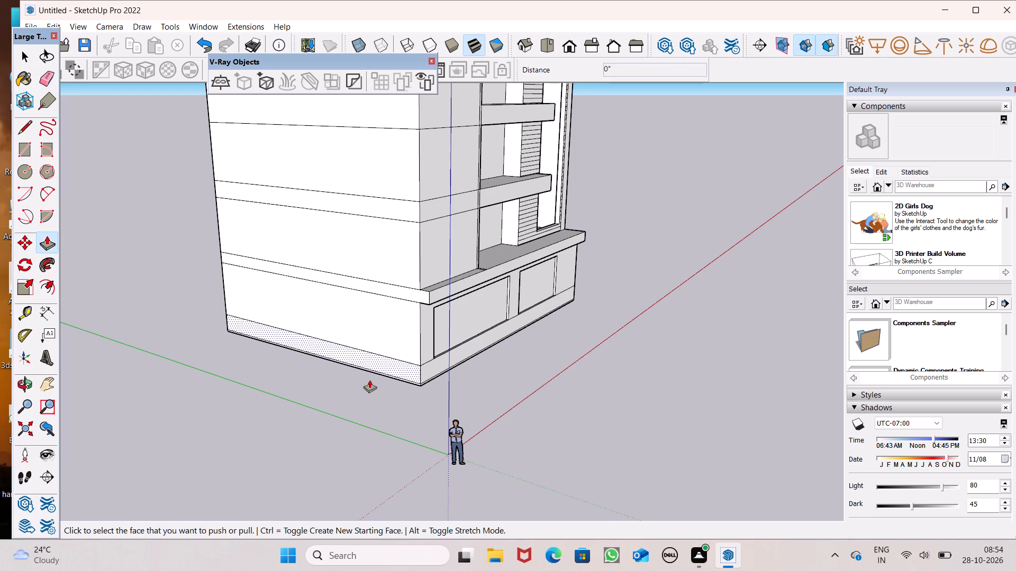
middle_drag(369, 382, 384, 438)
scroll(376, 443, up, 1)
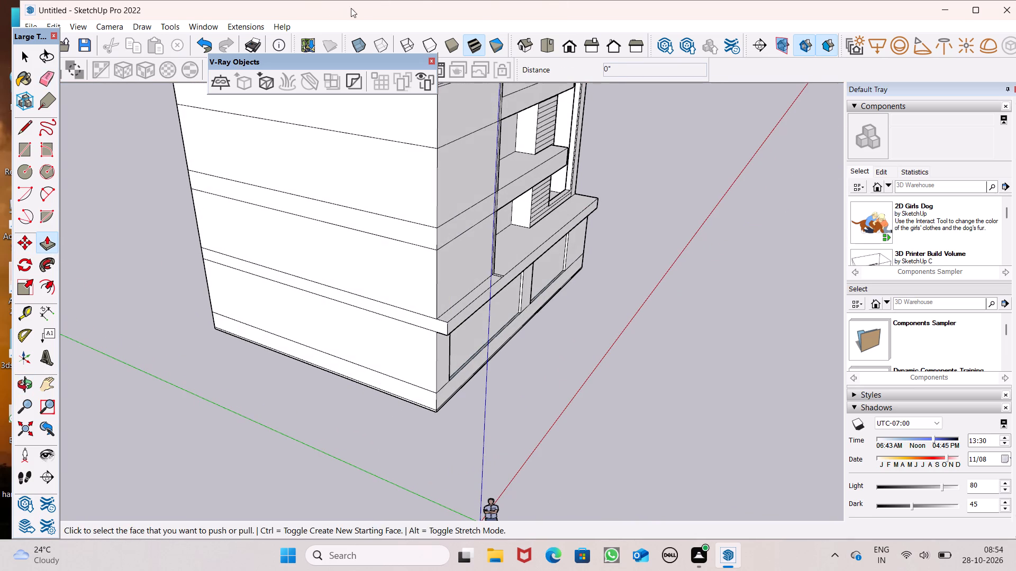
scroll(475, 309, up, 4)
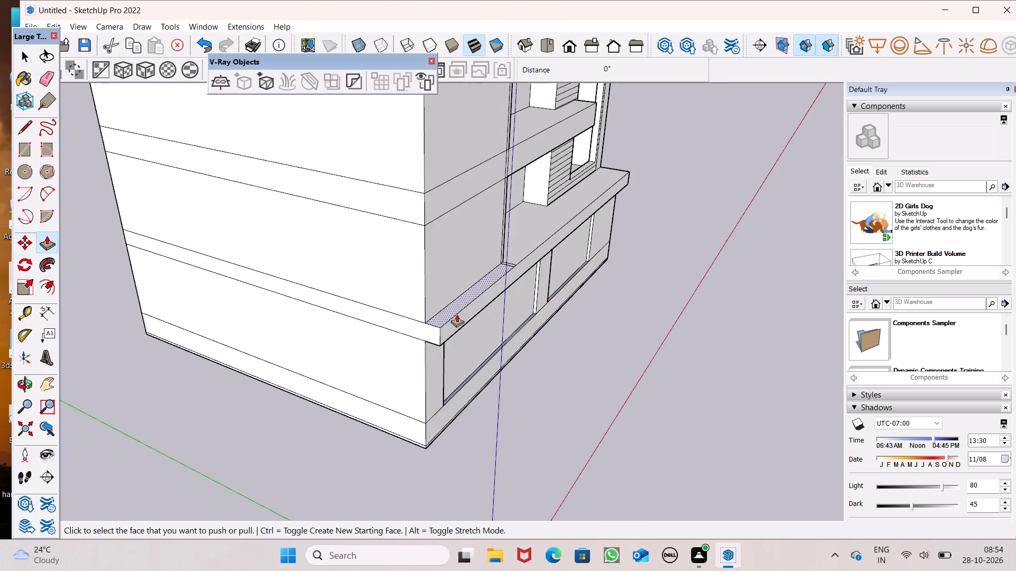
drag(461, 321, 476, 331)
Push/Pull the ledge's front face outward again by about 7 5/8", above the two base openings.
scroll(550, 388, up, 1)
middle_drag(550, 388, 512, 306)
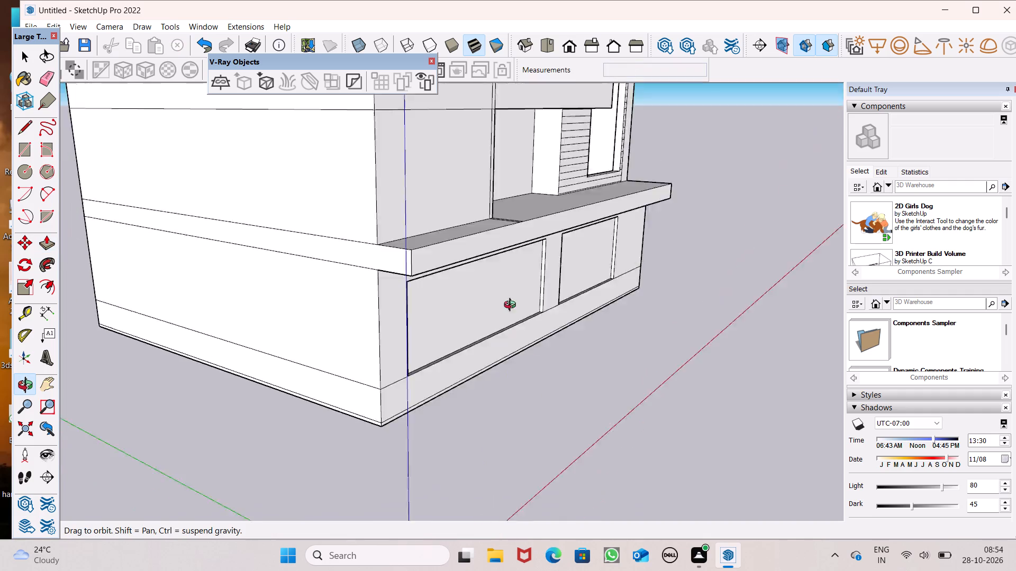
middle_drag(512, 306, 583, 266)
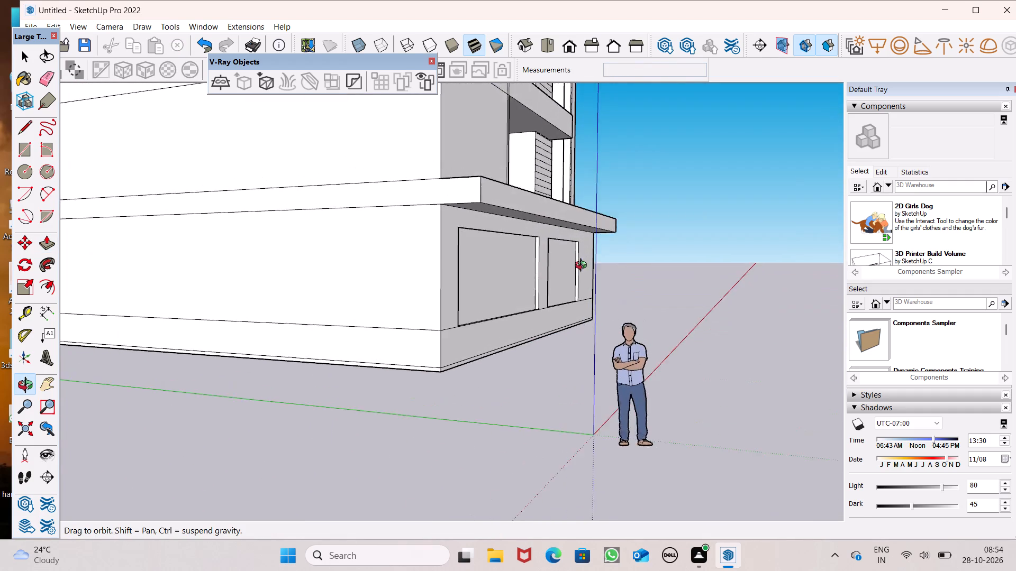
middle_drag(583, 266, 550, 296)
middle_drag(543, 299, 431, 376)
middle_click(431, 376)
scroll(532, 273, down, 4)
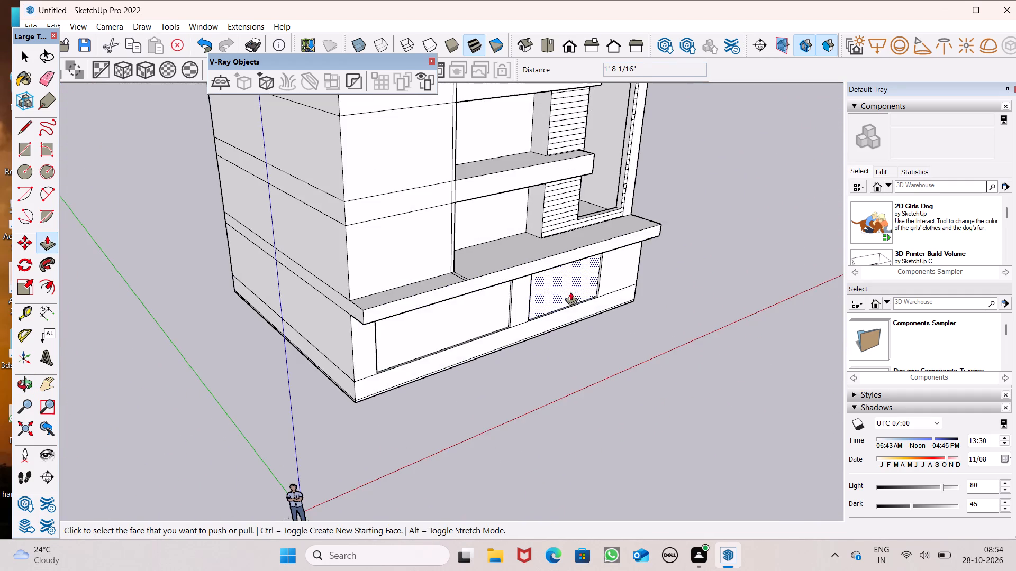
middle_drag(573, 309, 516, 407)
scroll(515, 407, up, 1)
middle_drag(481, 351, 535, 364)
scroll(316, 394, up, 5)
drag(363, 372, 369, 376)
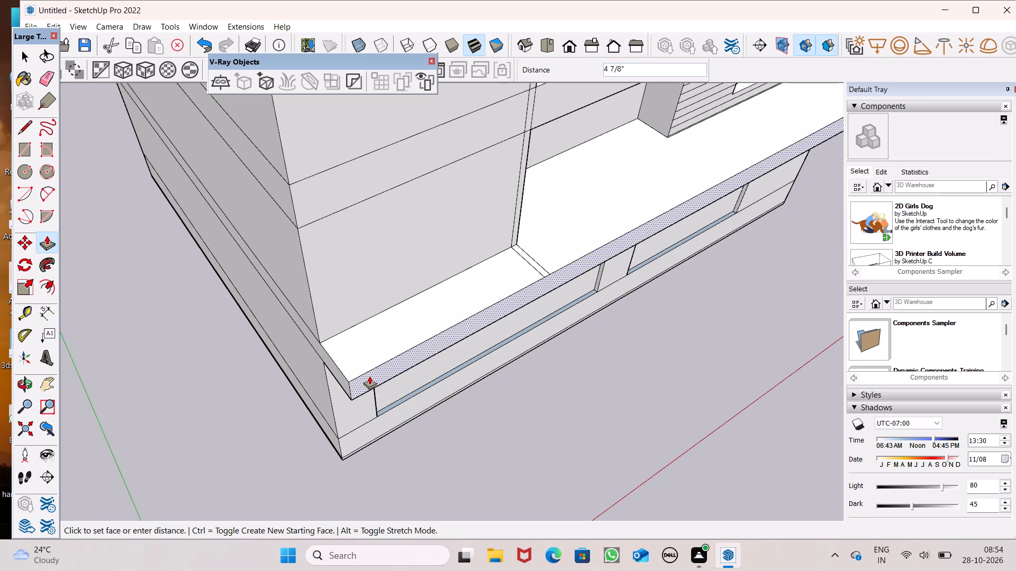
drag(369, 376, 369, 377)
Erase the two parallel surplus lines crossing the ledge's top surface at the tall block's inner corner.
middle_drag(538, 403, 479, 395)
scroll(486, 395, up, 1)
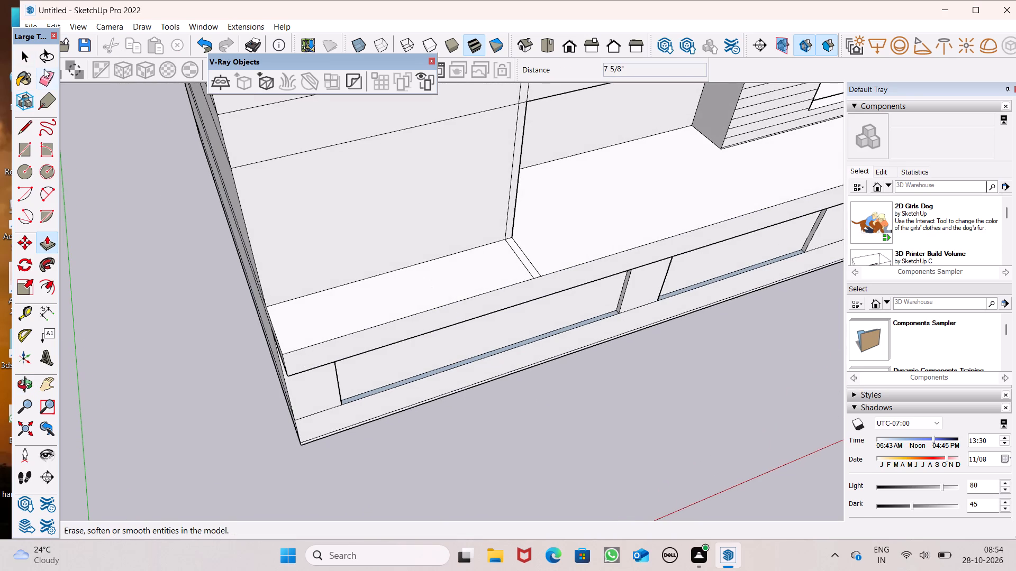
click(51, 77)
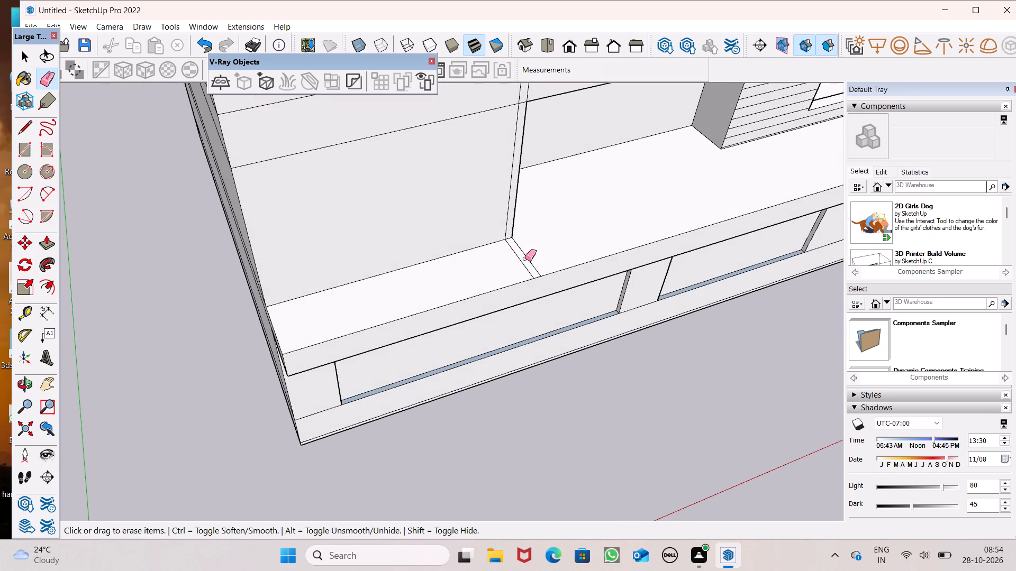
click(525, 259)
scroll(576, 215, down, 3)
middle_drag(593, 219, 548, 251)
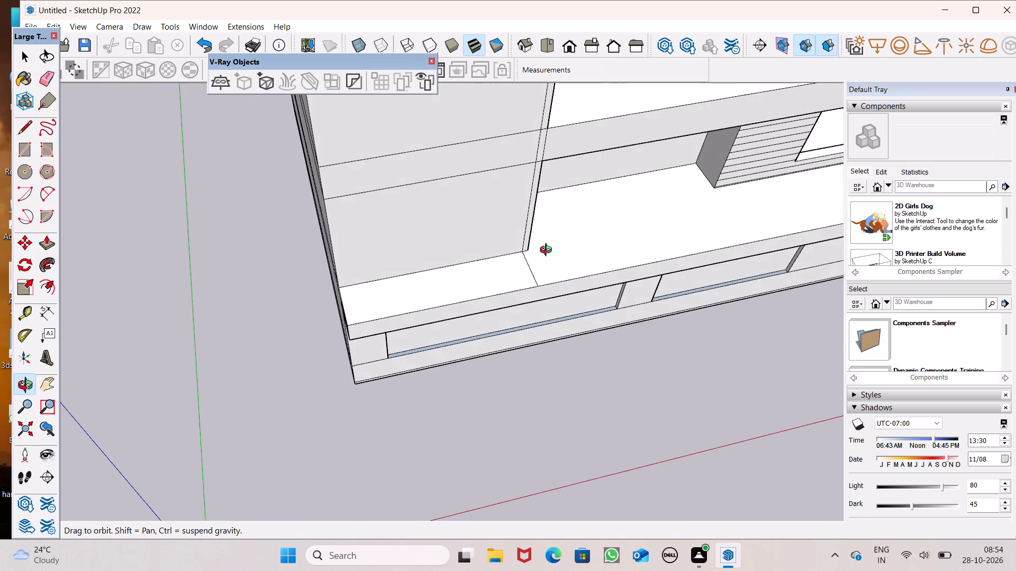
middle_drag(548, 251, 548, 251)
scroll(548, 251, up, 1)
click(524, 272)
click(528, 273)
Erase the two horizontal lines across the tall block's front face at the level of the lower projecting slab.
scroll(597, 220, down, 4)
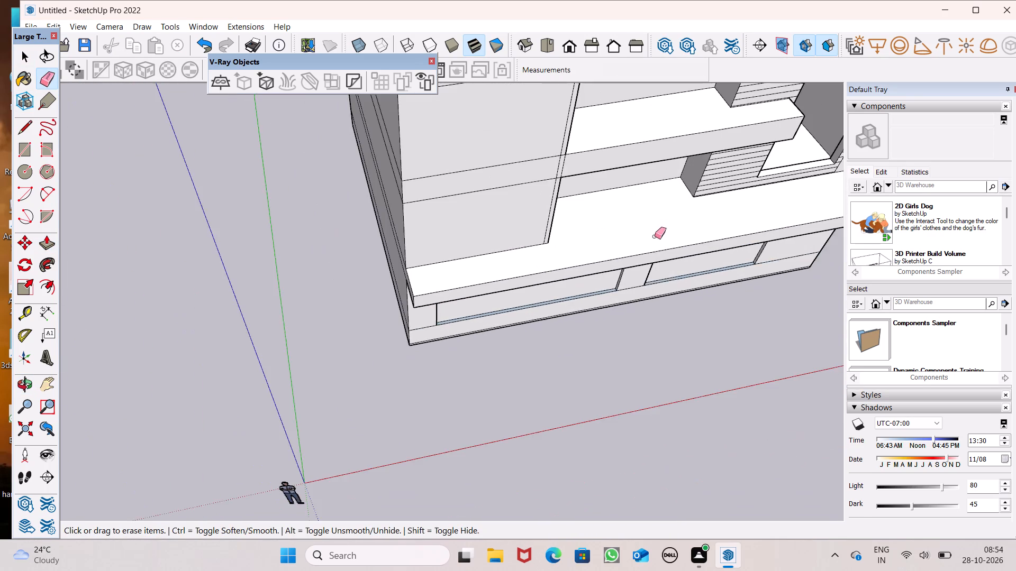
middle_drag(658, 231, 576, 112)
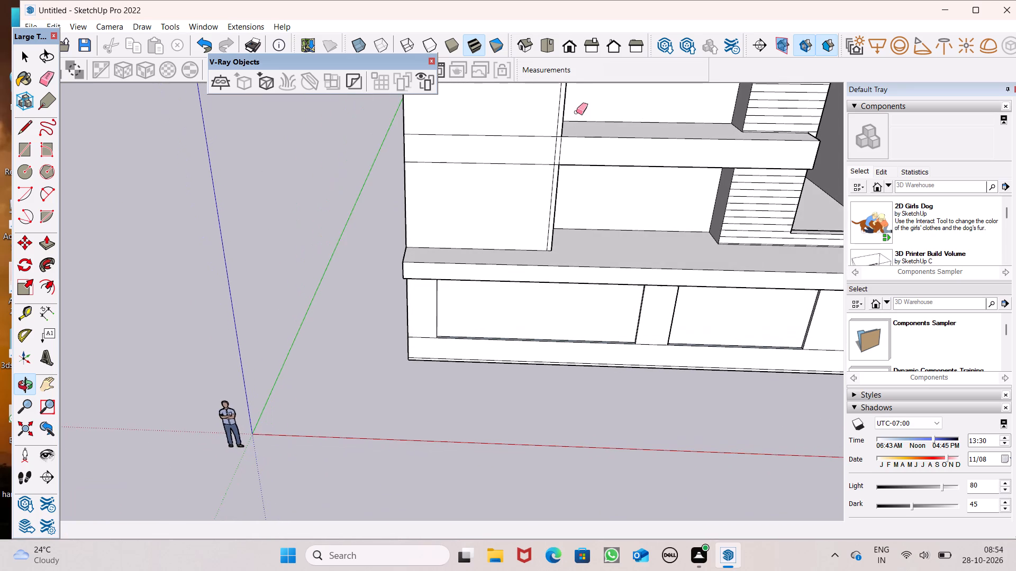
scroll(576, 113, up, 1)
scroll(569, 168, up, 1)
drag(489, 103, 481, 174)
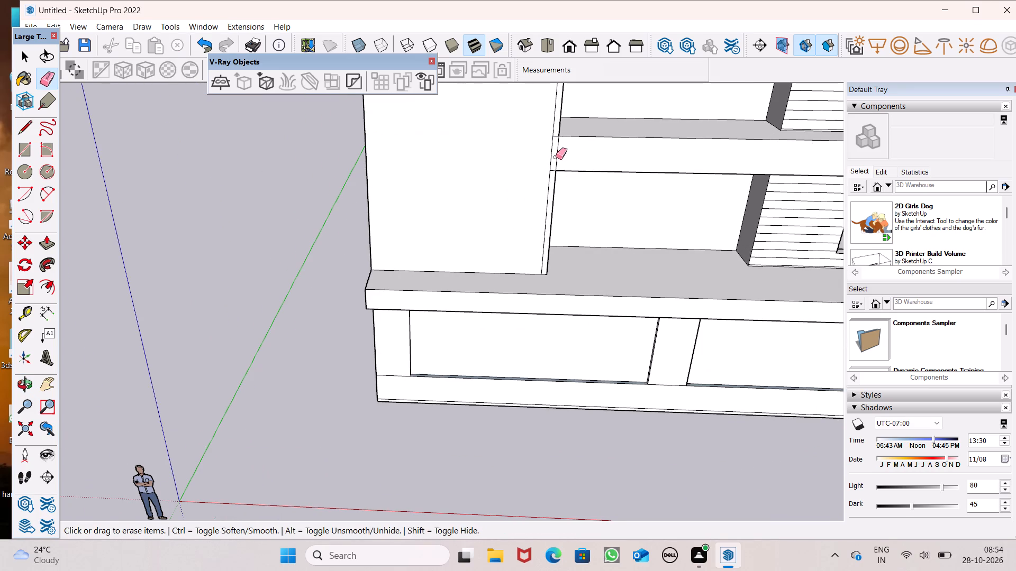
Erase the short vertical segments separating the lower projecting slab from the tall block's front face.
scroll(556, 157, up, 3)
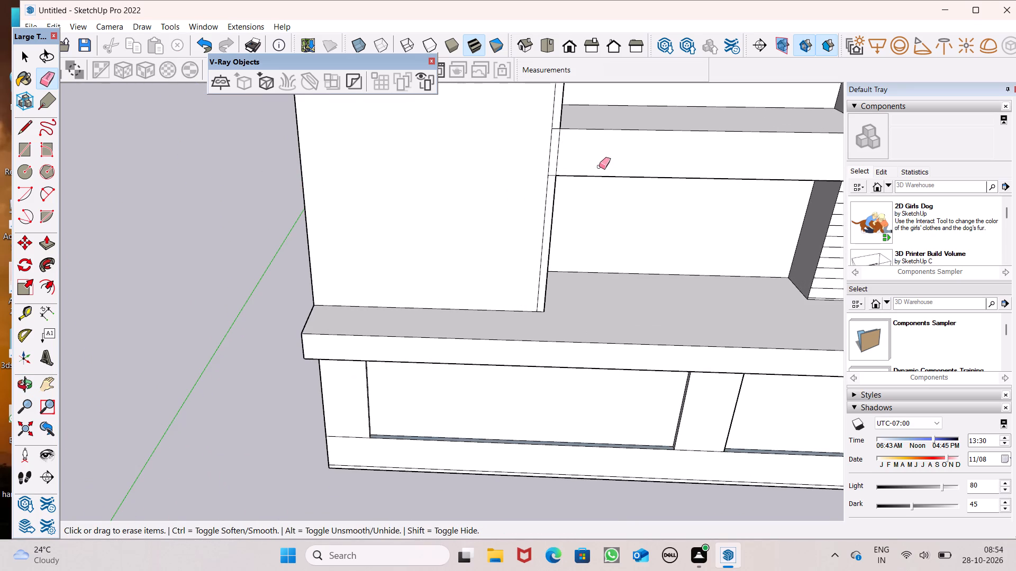
scroll(577, 172, up, 1)
middle_drag(580, 170, 477, 179)
drag(524, 163, 545, 169)
Examine the whole facade for remaining surplus lines, including the tall block and slab junctions.
scroll(523, 178, down, 13)
middle_drag(567, 273, 623, 150)
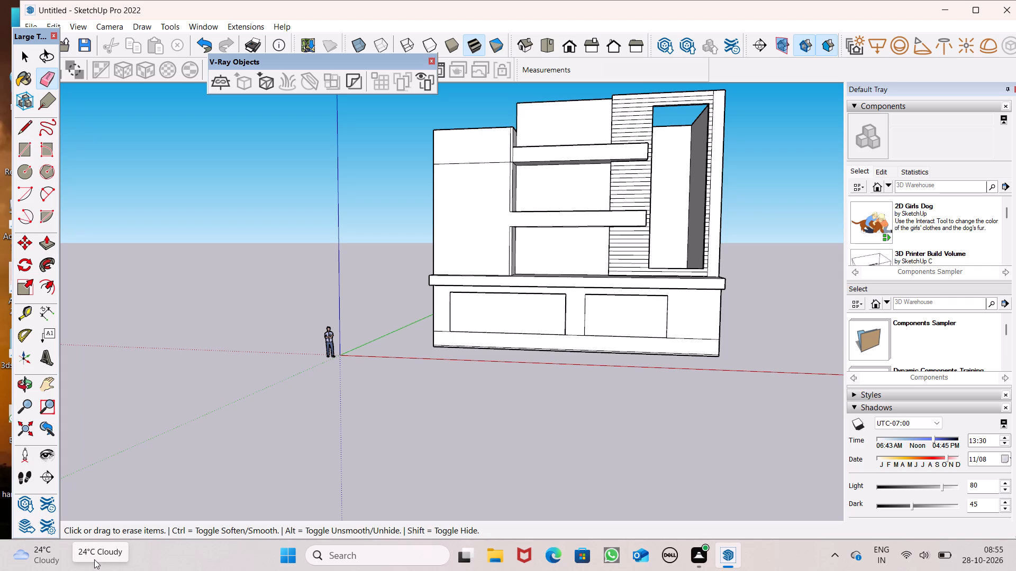
scroll(503, 135, down, 2)
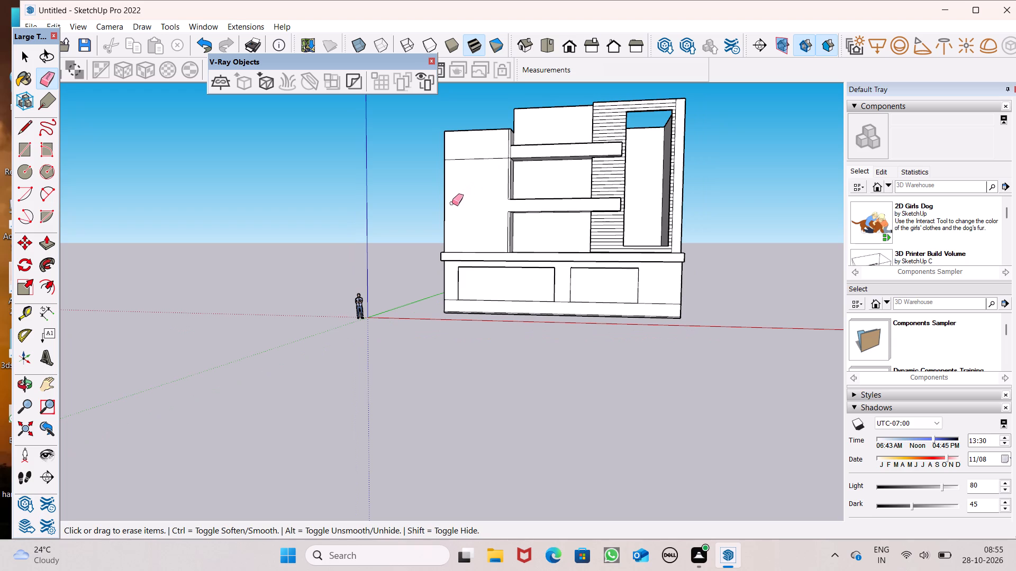
middle_drag(448, 201, 511, 260)
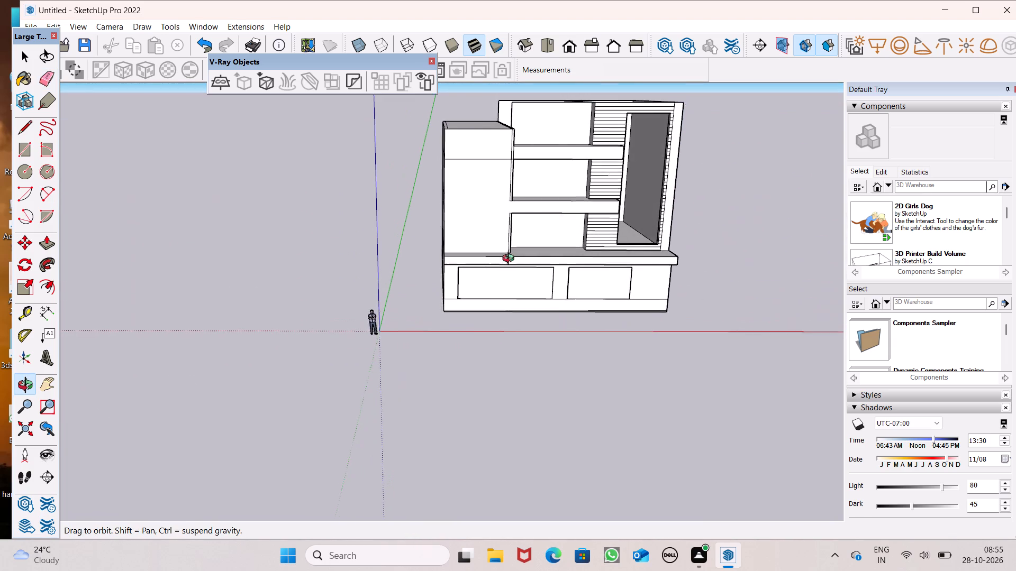
middle_drag(511, 260, 509, 260)
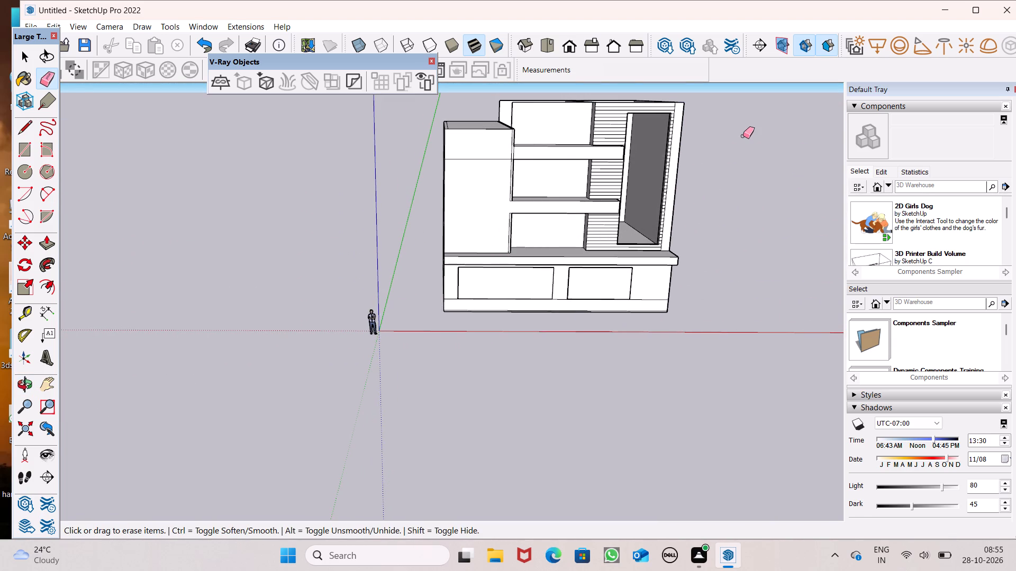
middle_drag(758, 181, 751, 96)
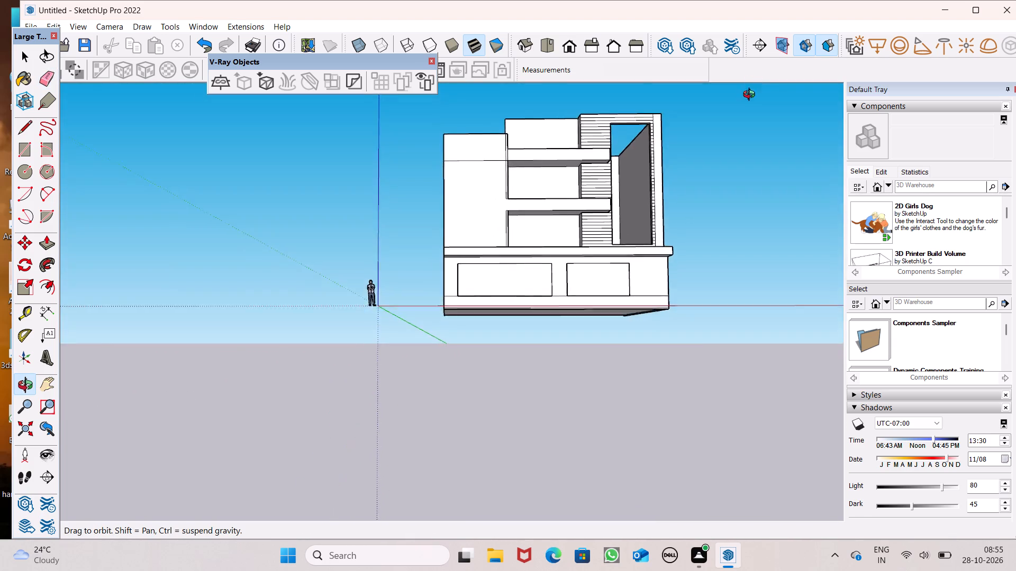
middle_drag(751, 96, 750, 136)
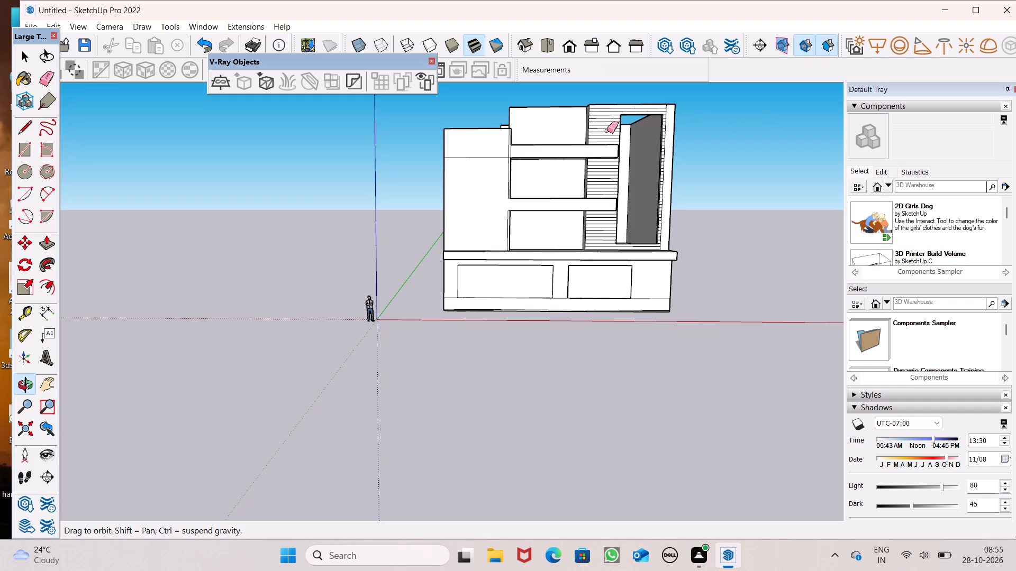
Outline a panel on the tall block's front face: top line about 8' 6" from the inner-corner line, side line about 19' 8" down to the ledge.
click(29, 122)
scroll(252, 144, up, 4)
middle_drag(325, 182, 333, 260)
scroll(325, 182, up, 1)
middle_click(333, 260)
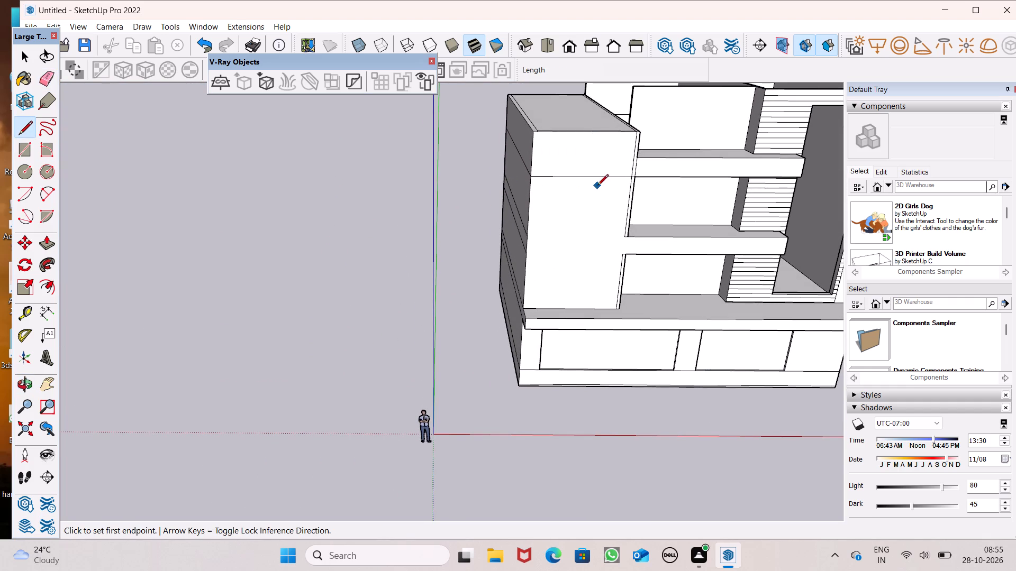
scroll(672, 186, up, 4)
middle_drag(650, 188, 657, 194)
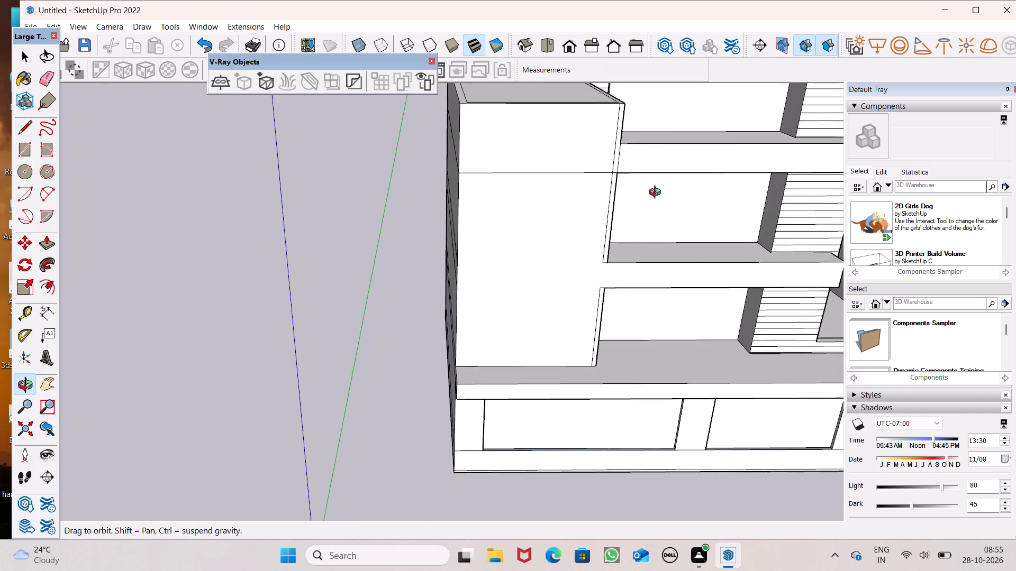
middle_drag(657, 194, 654, 207)
scroll(607, 204, up, 4)
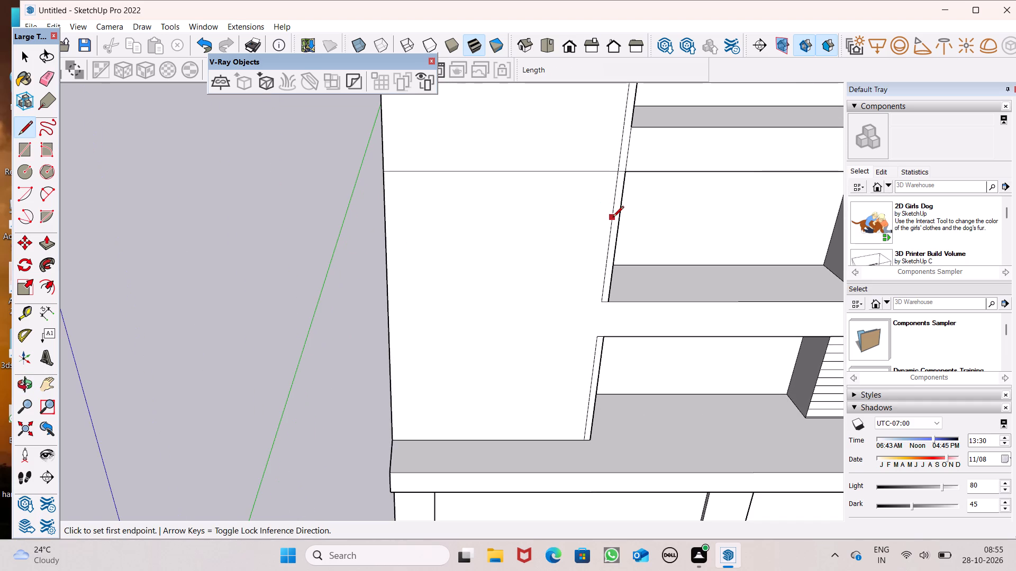
click(610, 217)
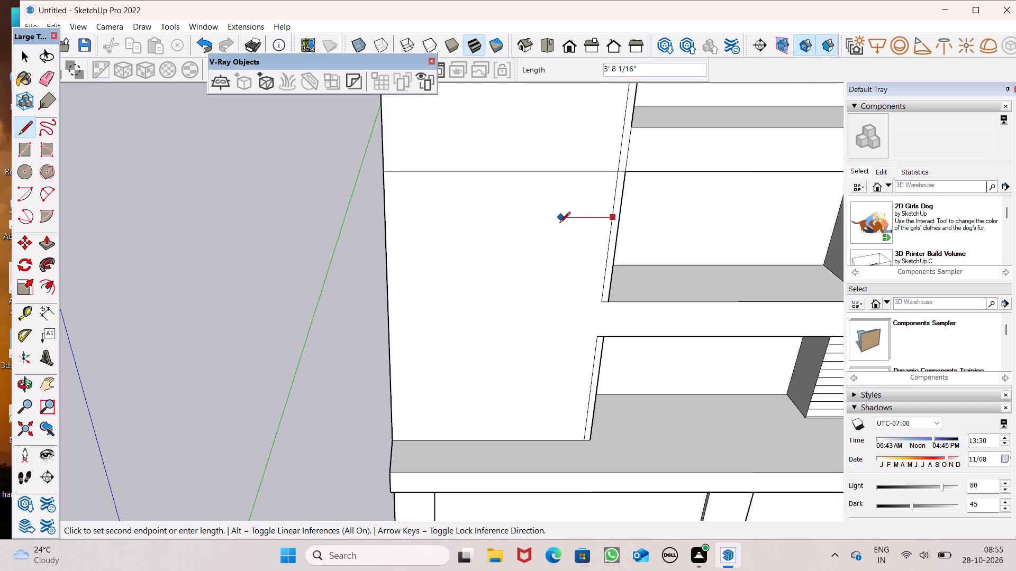
middle_drag(571, 220, 558, 135)
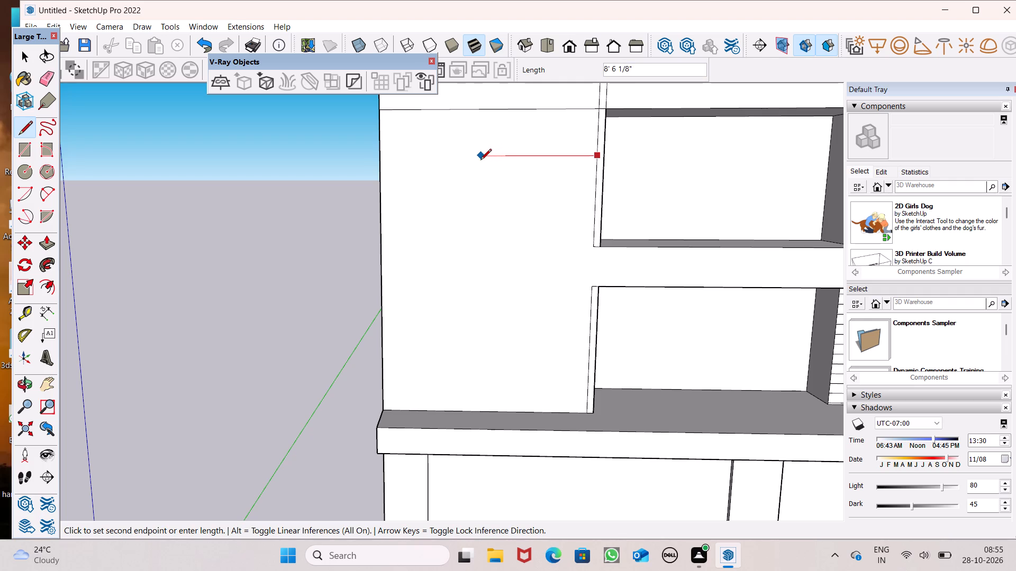
click(480, 161)
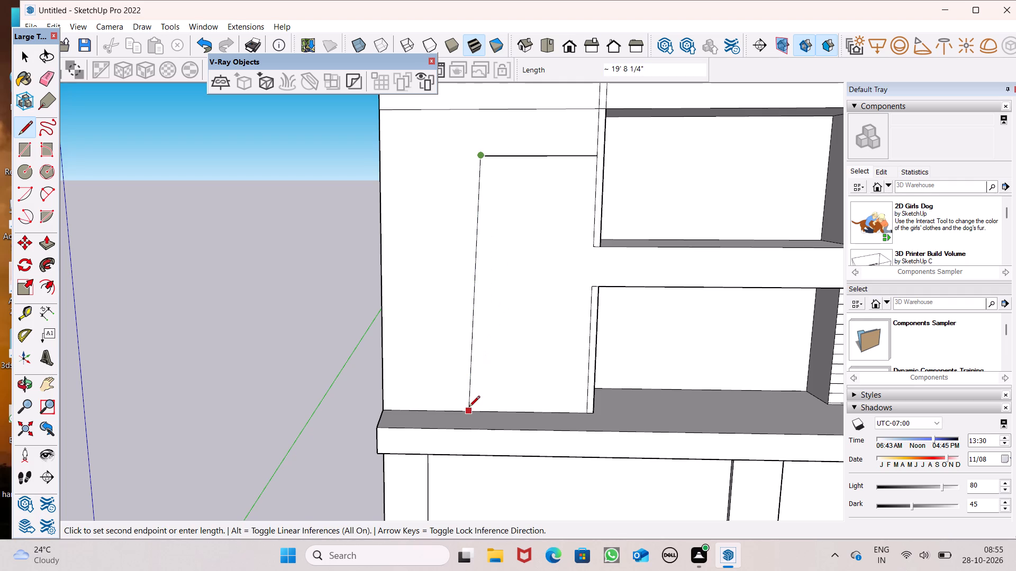
click(473, 413)
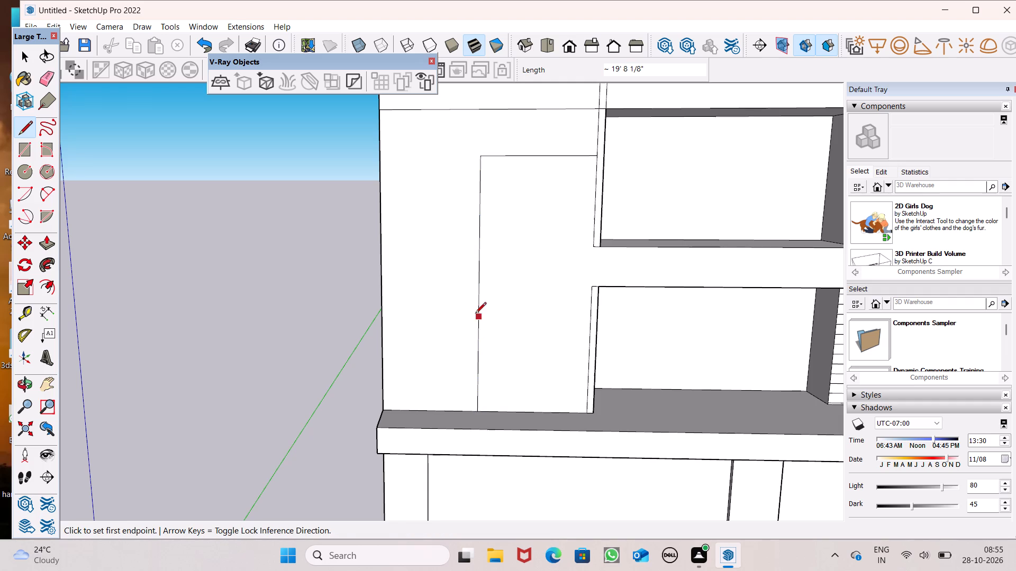
Extend the panel's top line 6" to the tall block's corner, and continue it across the inner side face to its back edge.
scroll(456, 312, down, 2)
middle_drag(569, 309, 568, 313)
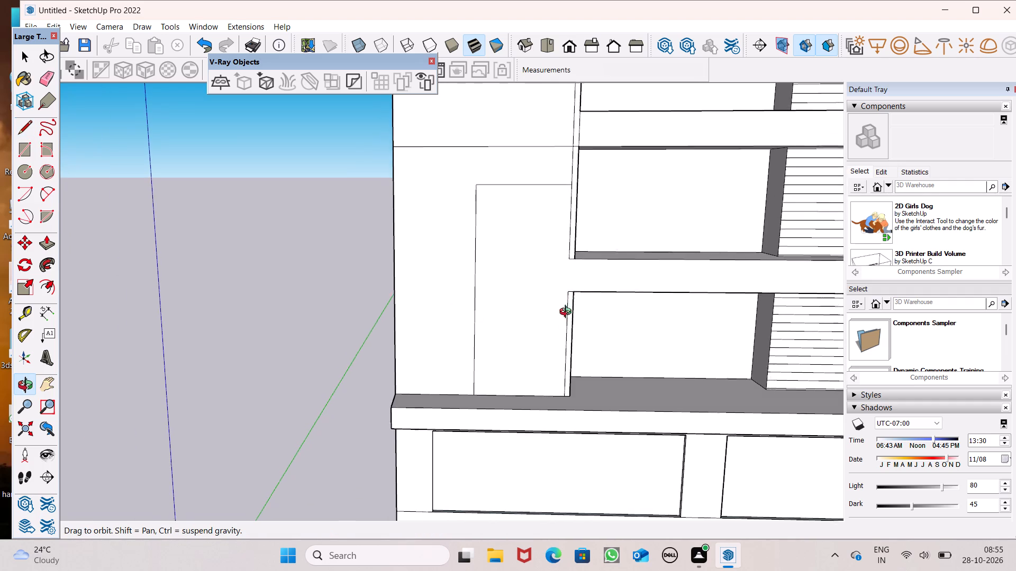
middle_drag(568, 313, 385, 328)
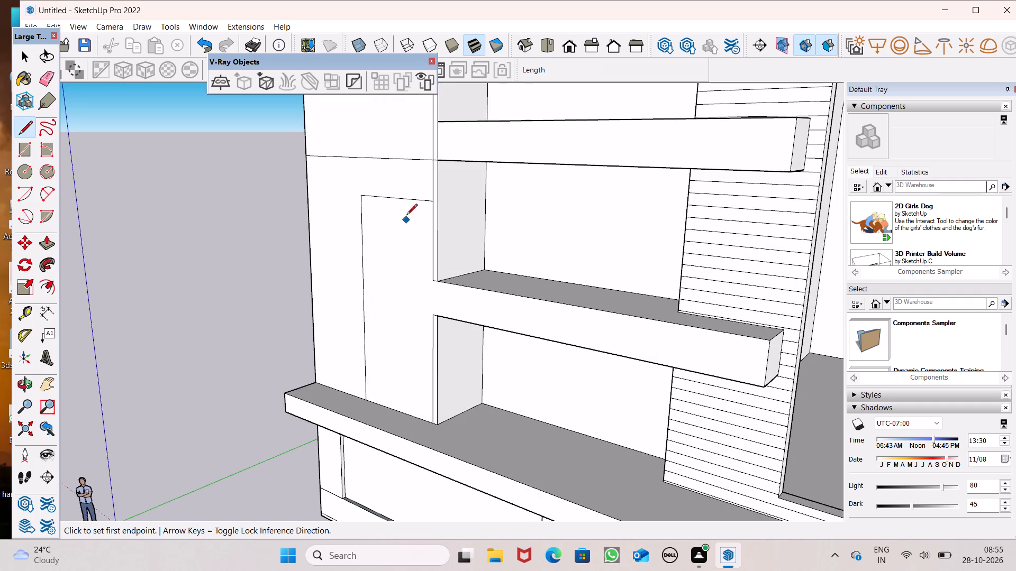
scroll(432, 178, up, 7)
click(427, 213)
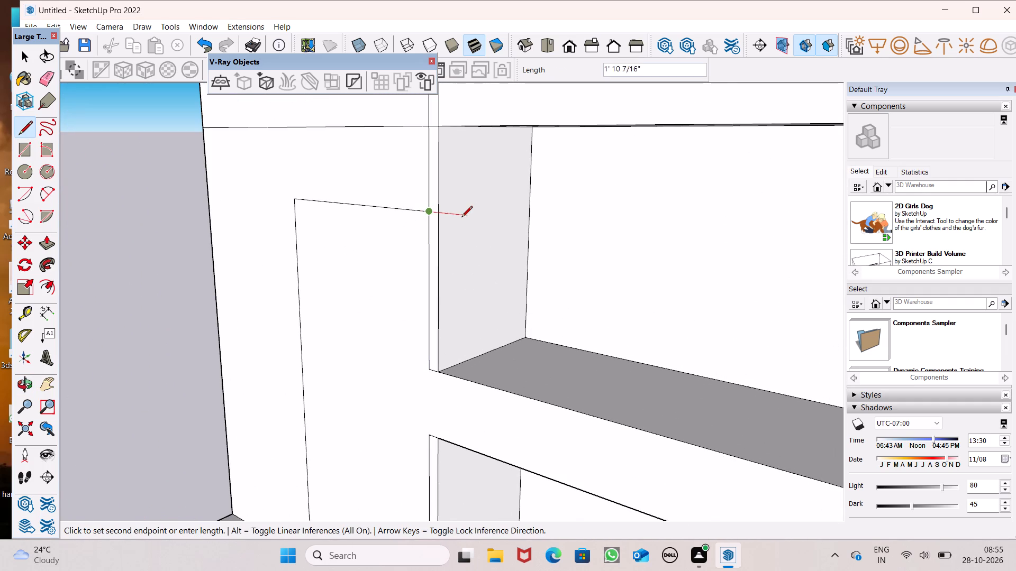
click(441, 216)
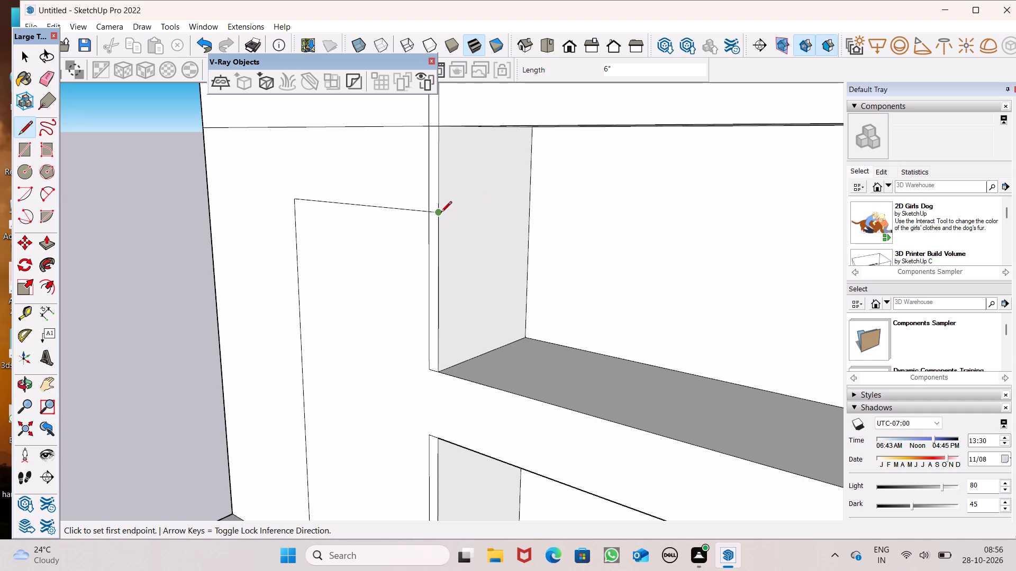
drag(441, 213, 446, 211)
middle_drag(482, 200, 453, 187)
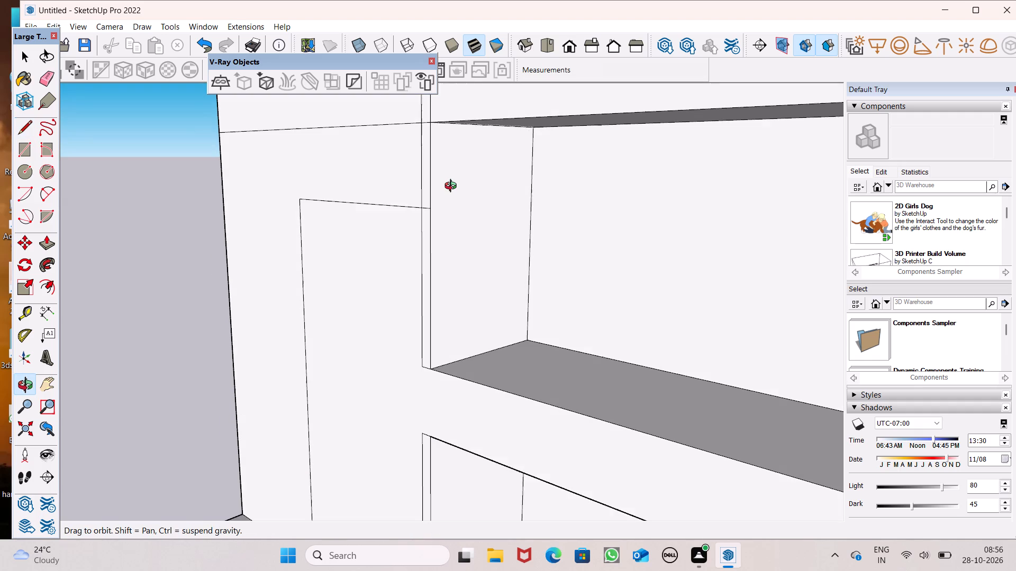
middle_drag(453, 187, 452, 188)
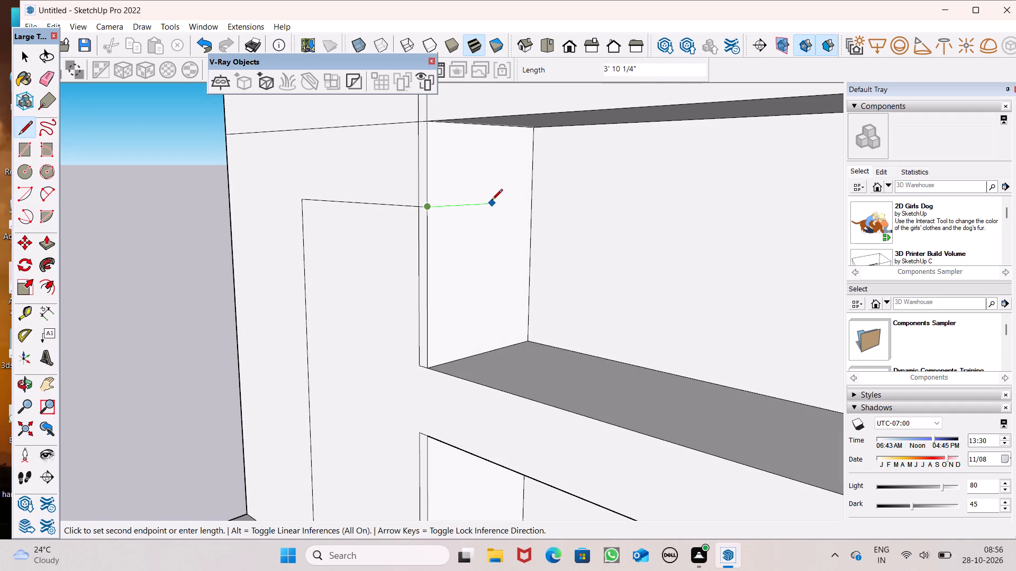
click(530, 196)
Erase the surplus vertical line beside the tall block's inner corner below the panel's top, plus the short stubs at the lower slab.
scroll(533, 182, down, 8)
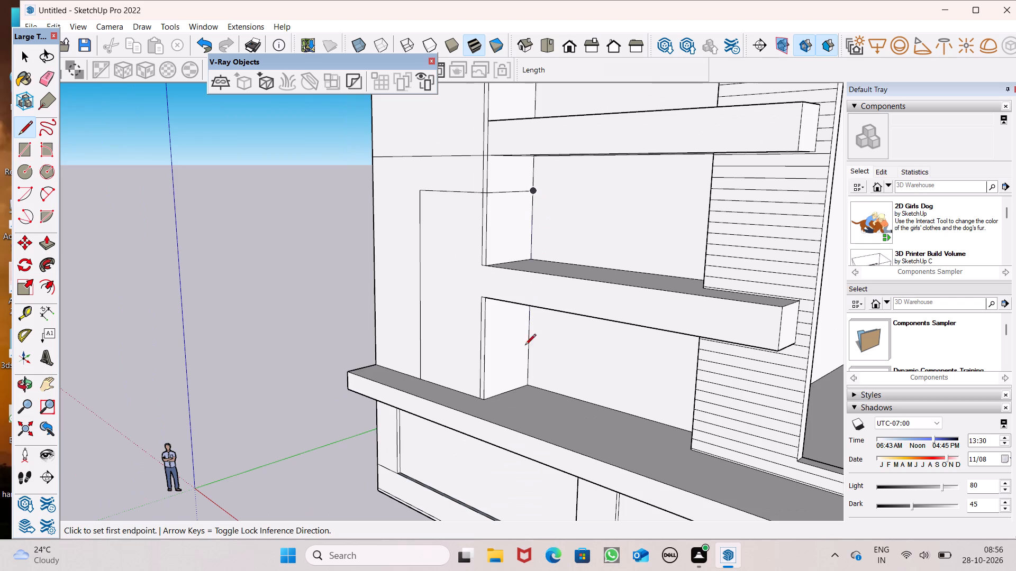
middle_drag(530, 354, 536, 326)
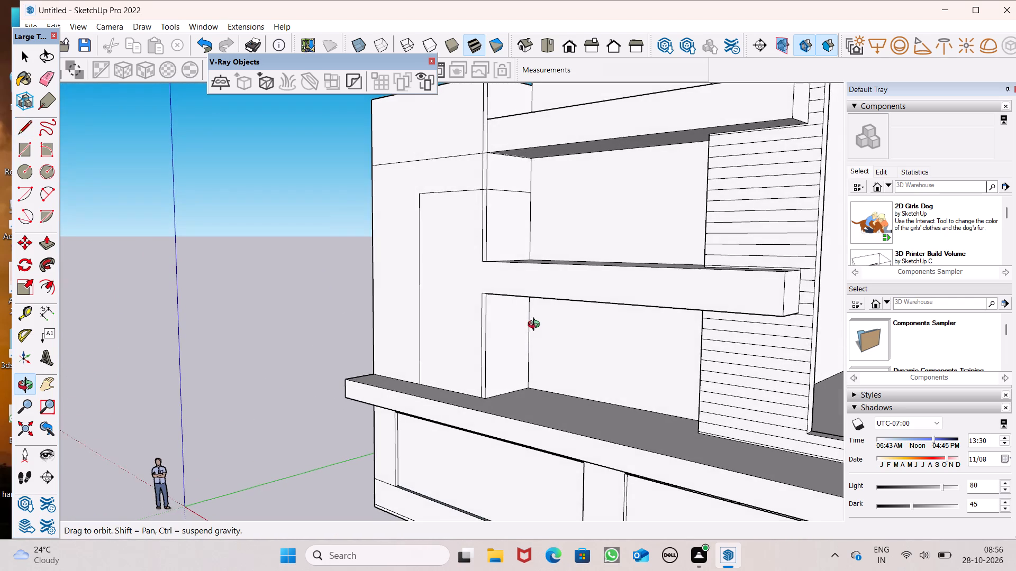
middle_drag(536, 326, 551, 312)
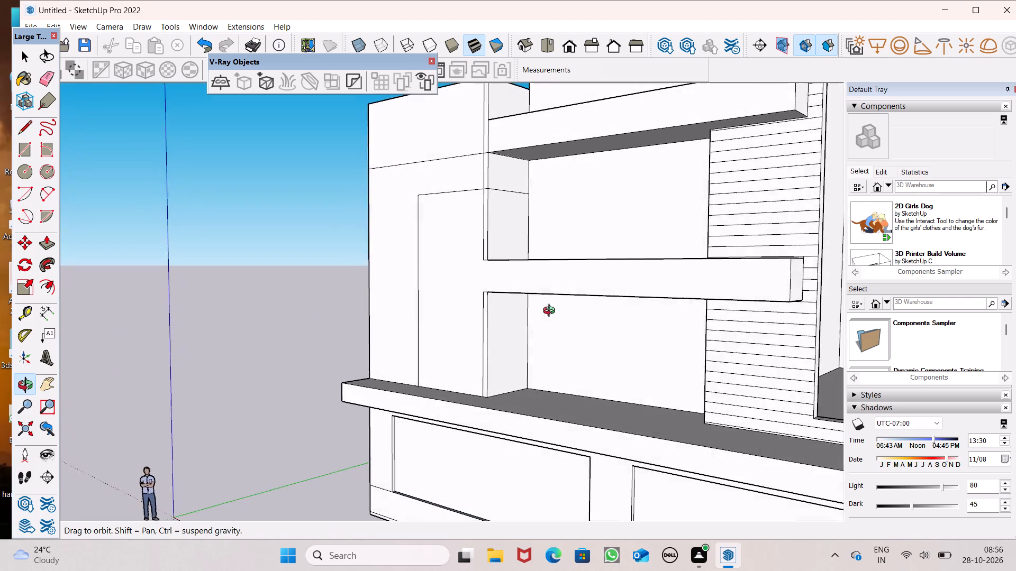
middle_drag(551, 312, 727, 340)
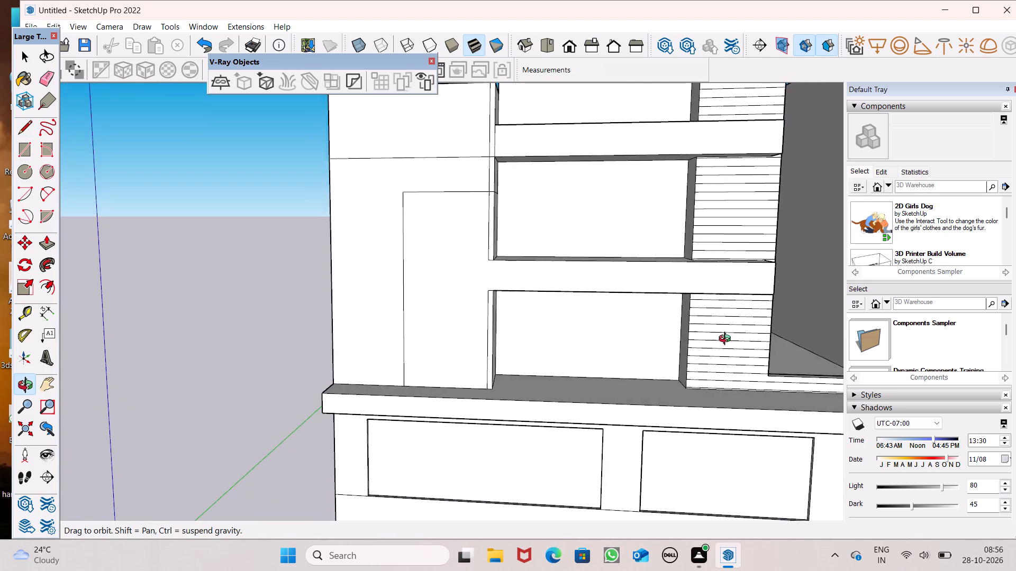
middle_drag(727, 340, 736, 344)
middle_drag(449, 253, 505, 321)
scroll(505, 321, up, 1)
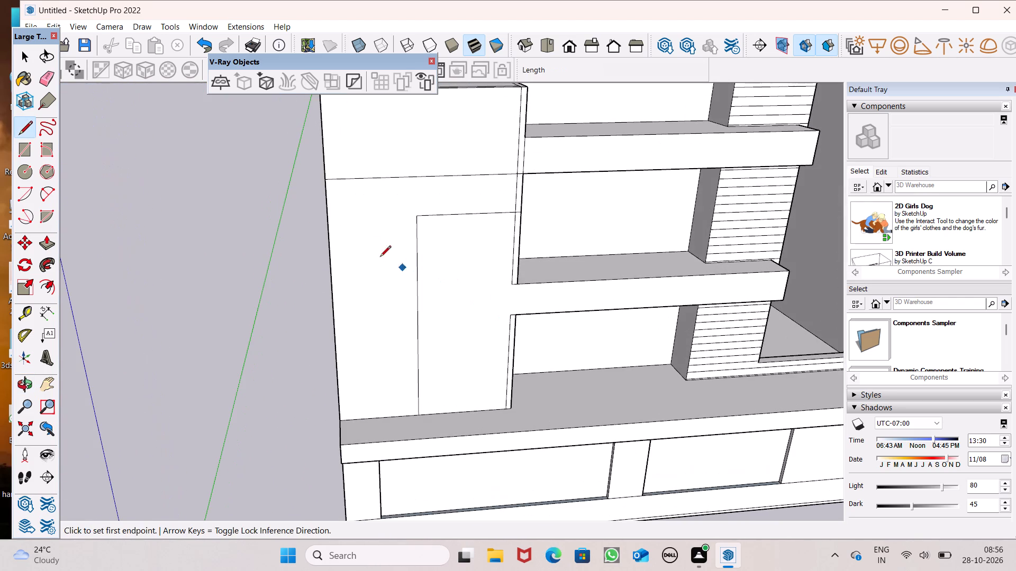
click(51, 81)
scroll(518, 286, up, 4)
click(506, 281)
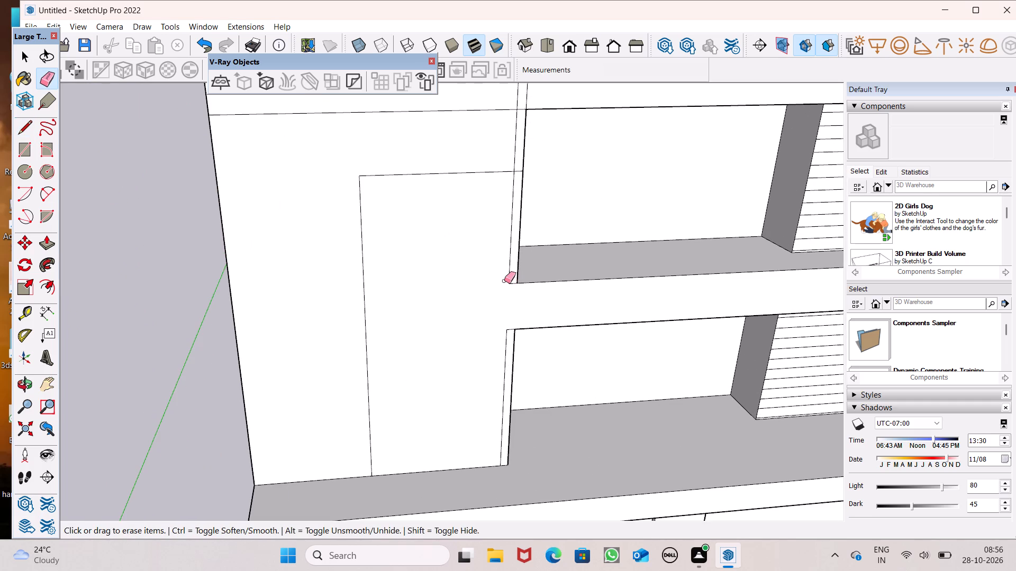
click(509, 268)
drag(507, 361, 501, 360)
drag(513, 277, 515, 291)
drag(512, 314, 502, 338)
Draw the missing 3' vertical edge between the panel and the lower projecting slab's front face.
middle_drag(510, 338, 376, 261)
scroll(376, 261, up, 1)
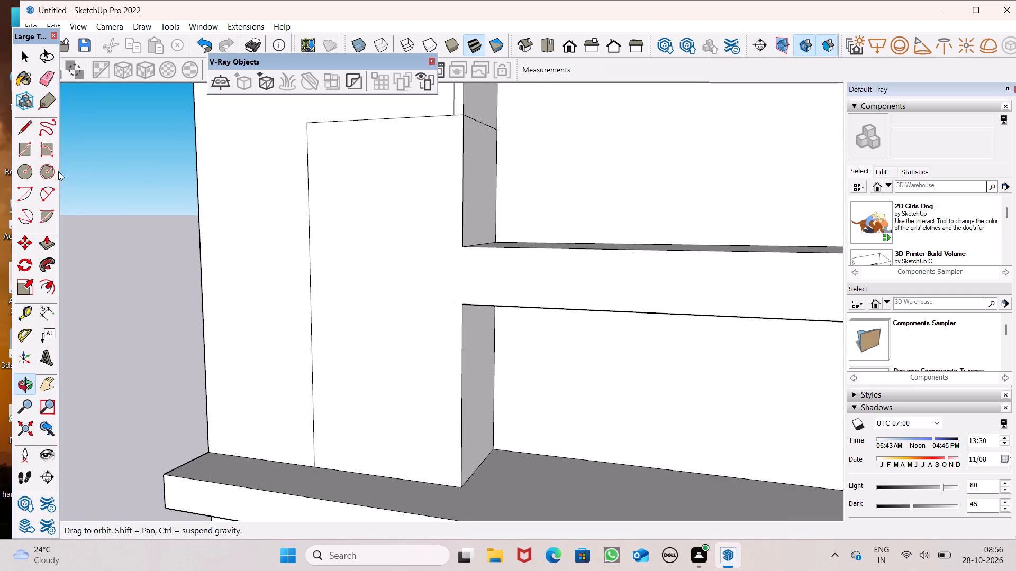
click(20, 131)
scroll(327, 220, up, 3)
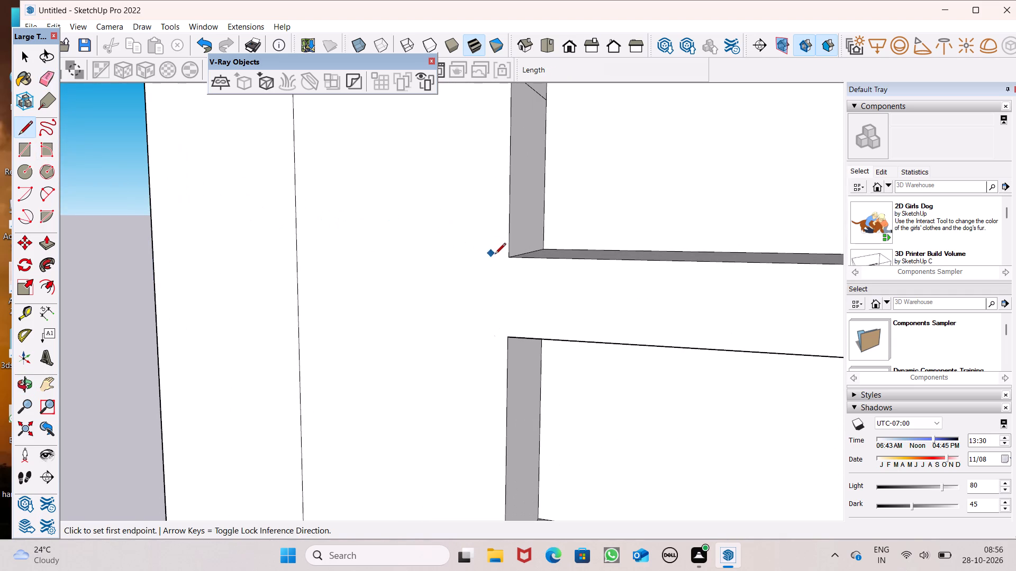
click(507, 260)
click(510, 337)
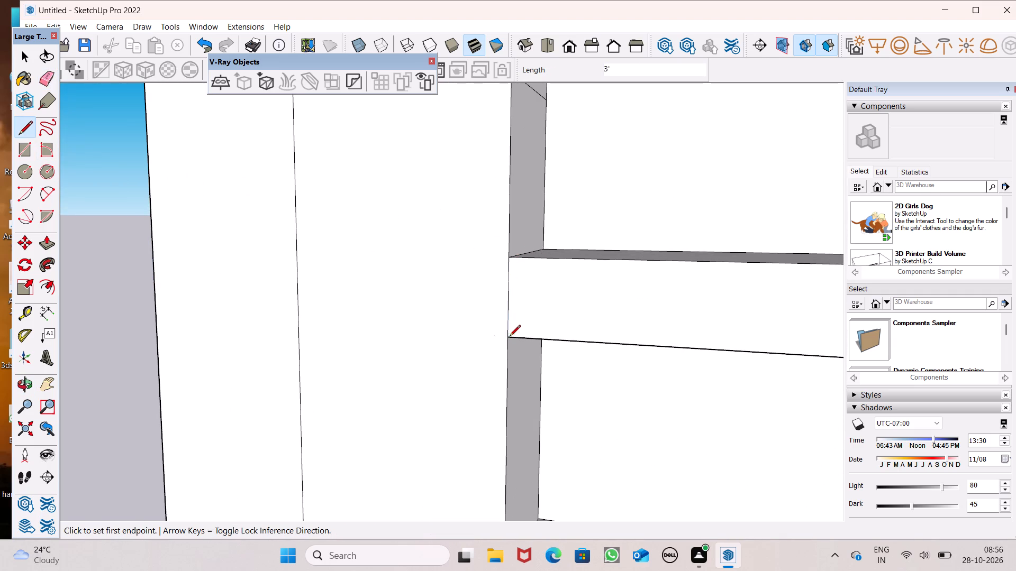
Push/Pull the outlined panel outward about 2' from the tall block's front face.
scroll(529, 208, down, 13)
middle_drag(573, 261, 601, 341)
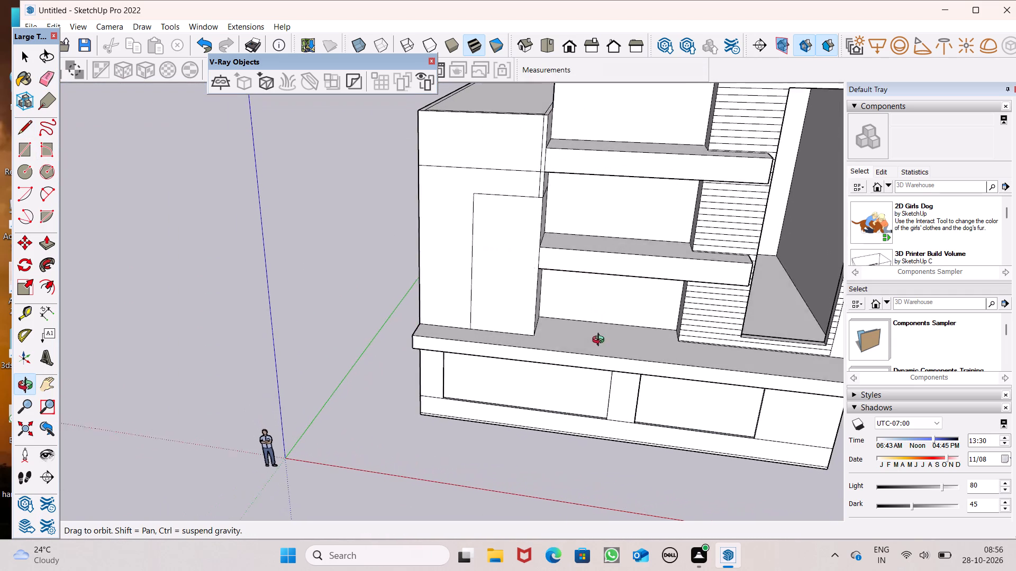
middle_drag(601, 341, 583, 354)
middle_click(547, 370)
middle_drag(541, 371, 486, 404)
middle_click(485, 405)
scroll(477, 362, up, 1)
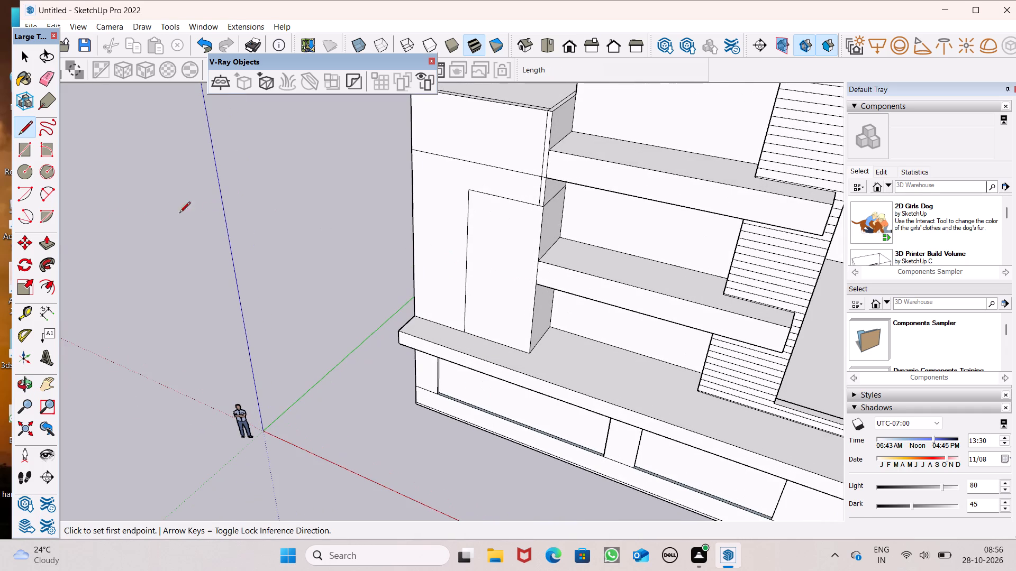
click(53, 245)
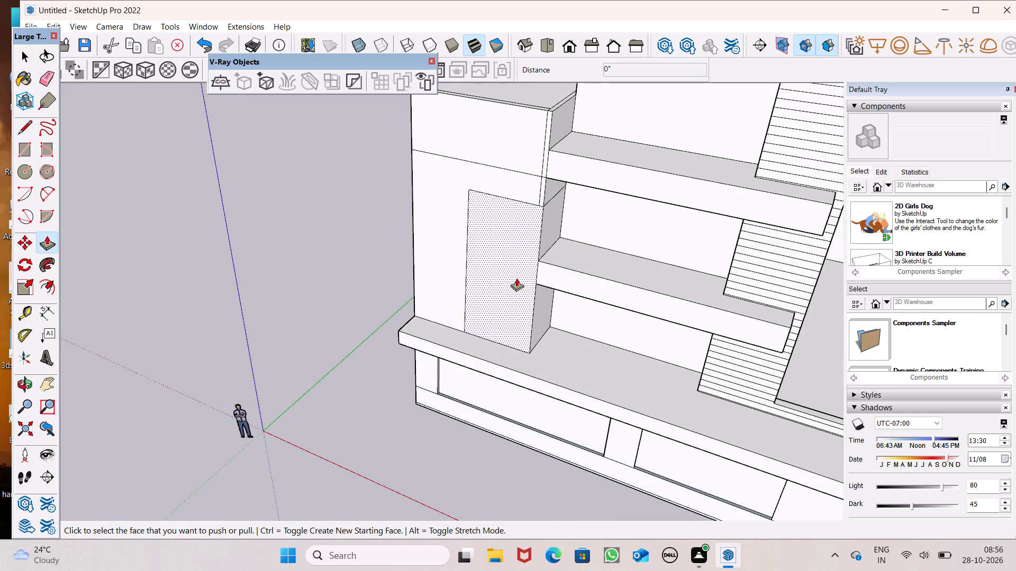
scroll(513, 282, up, 3)
drag(499, 290, 498, 299)
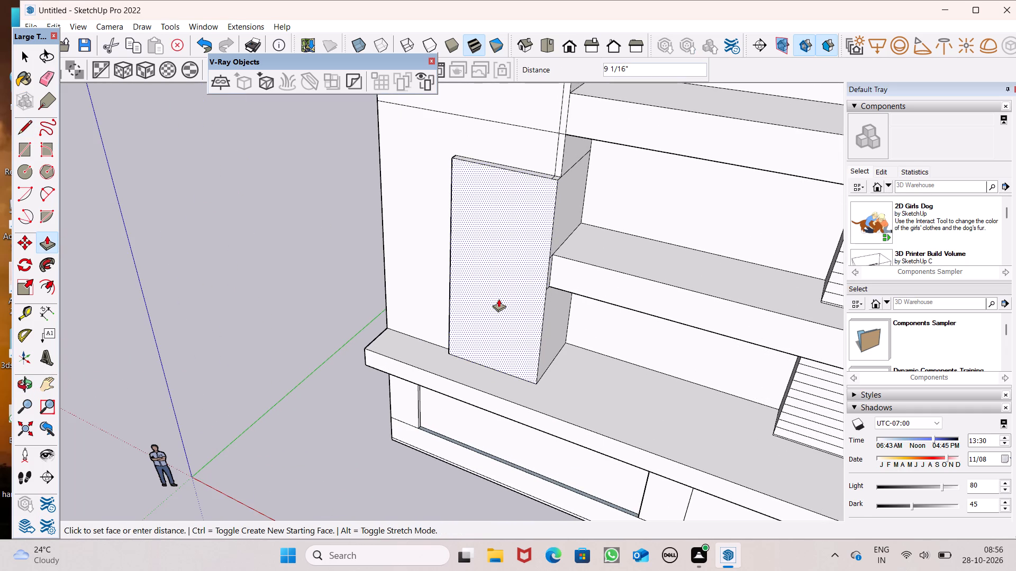
drag(498, 299, 496, 306)
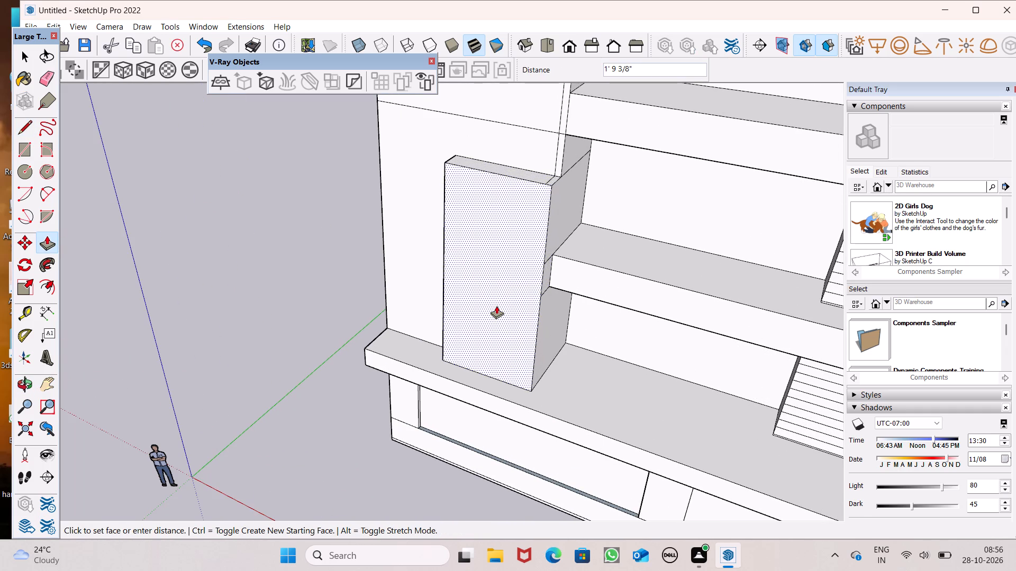
drag(496, 306, 498, 308)
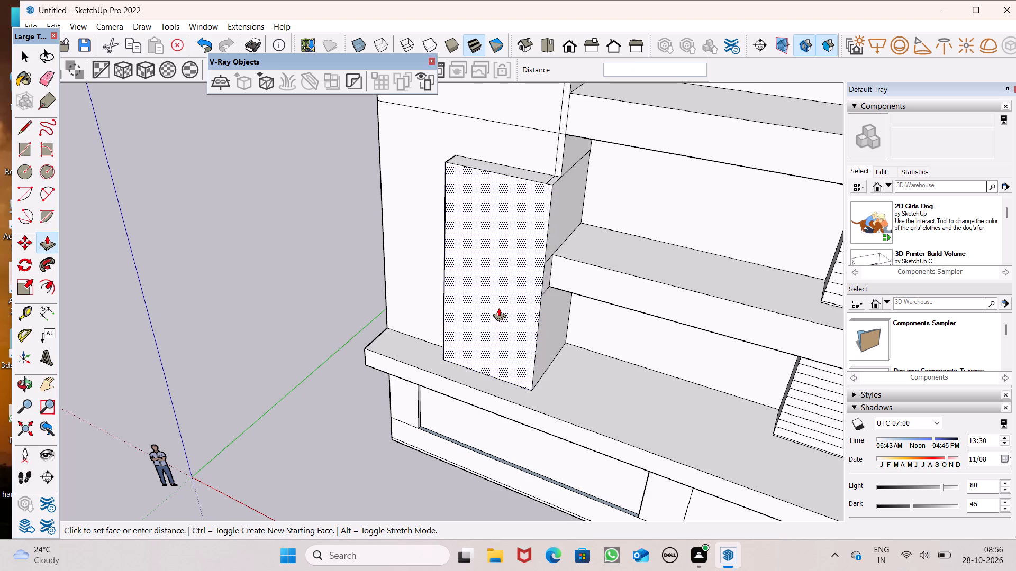
drag(498, 308, 497, 309)
Push/Pull the projecting panel's front face outward by about another 9".
middle_drag(504, 302, 546, 317)
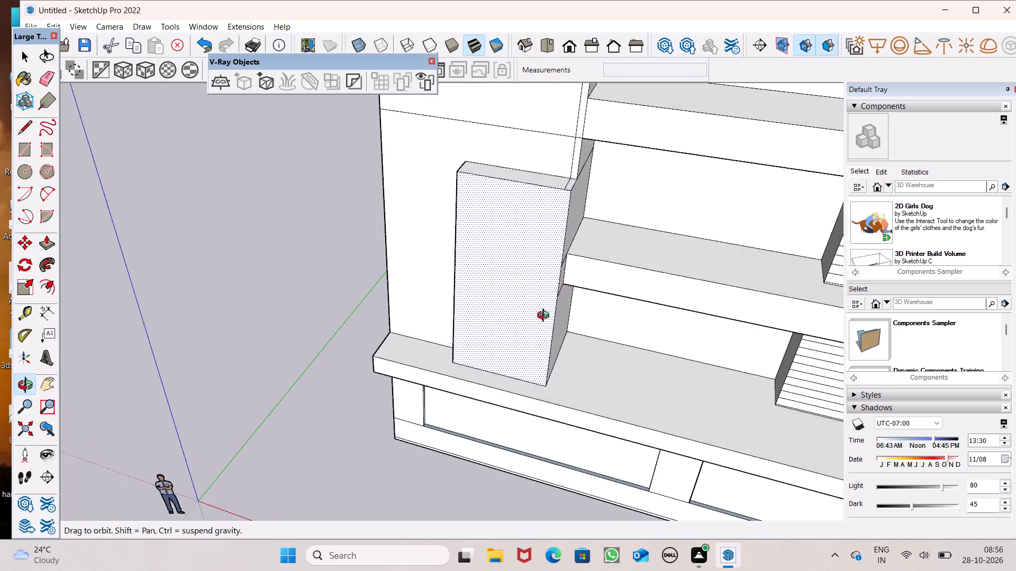
middle_drag(546, 317, 547, 320)
scroll(401, 272, down, 1)
middle_drag(408, 299, 486, 318)
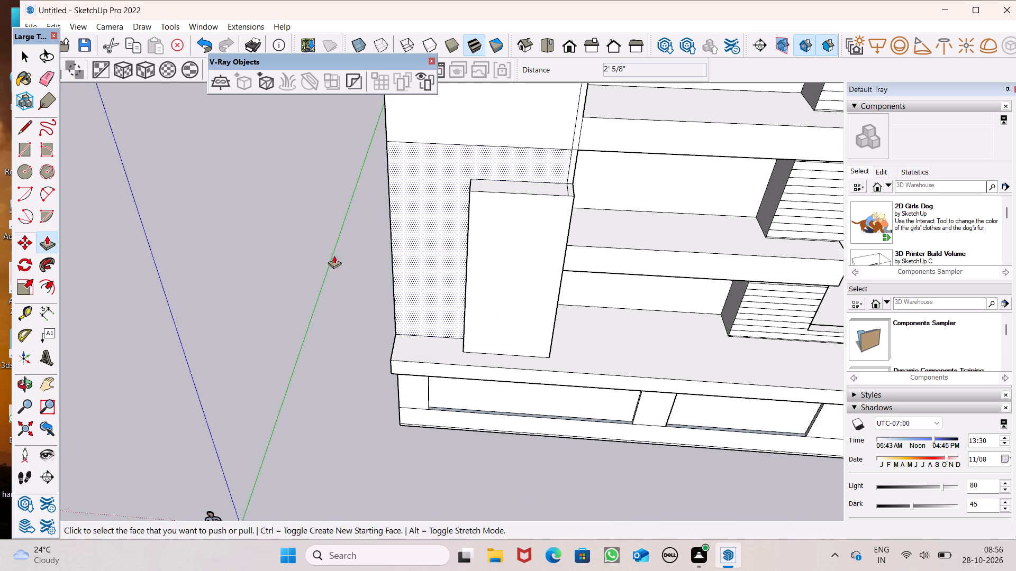
middle_drag(254, 237, 367, 293)
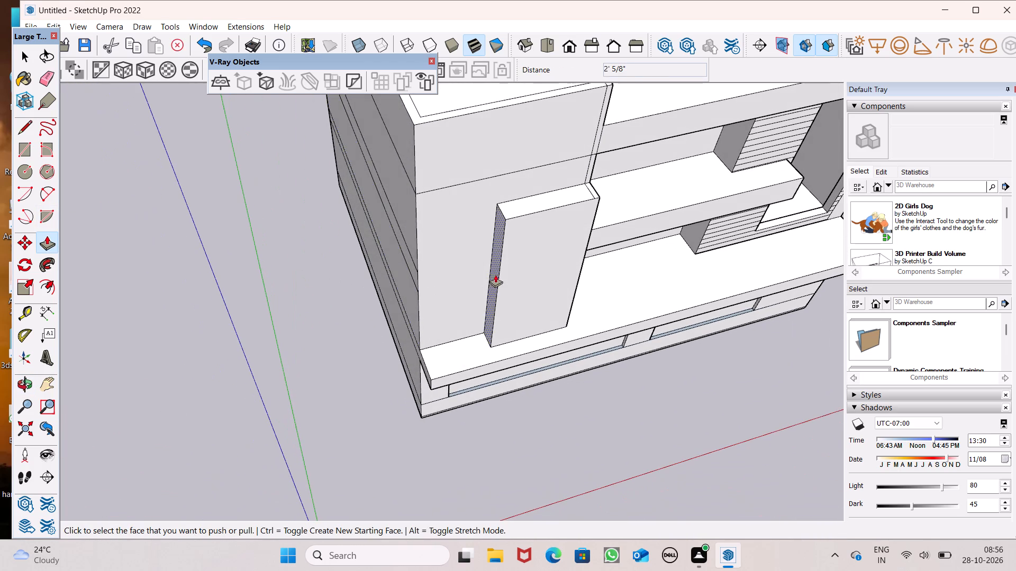
scroll(536, 238, up, 2)
drag(530, 263, 535, 268)
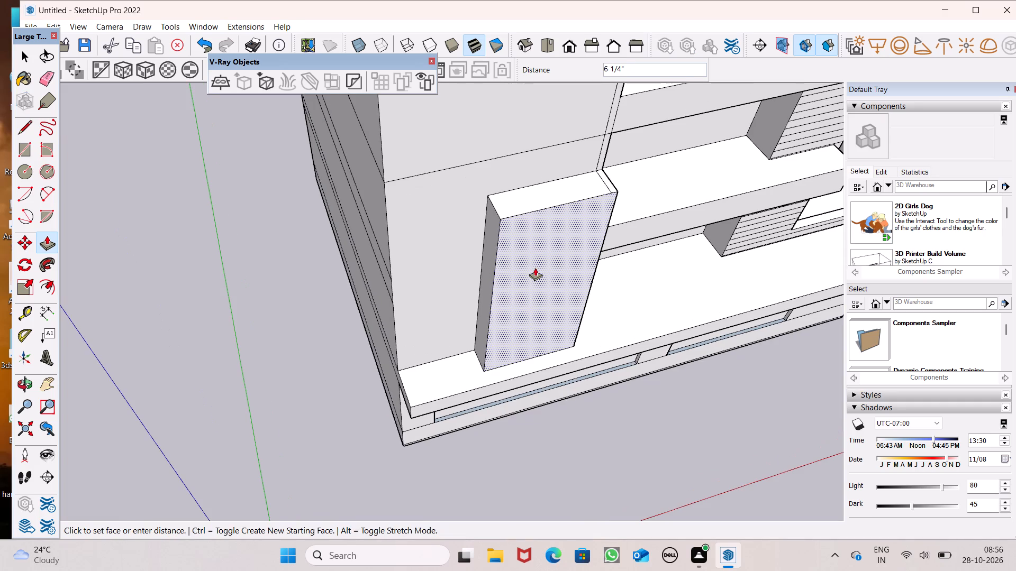
drag(535, 268, 536, 269)
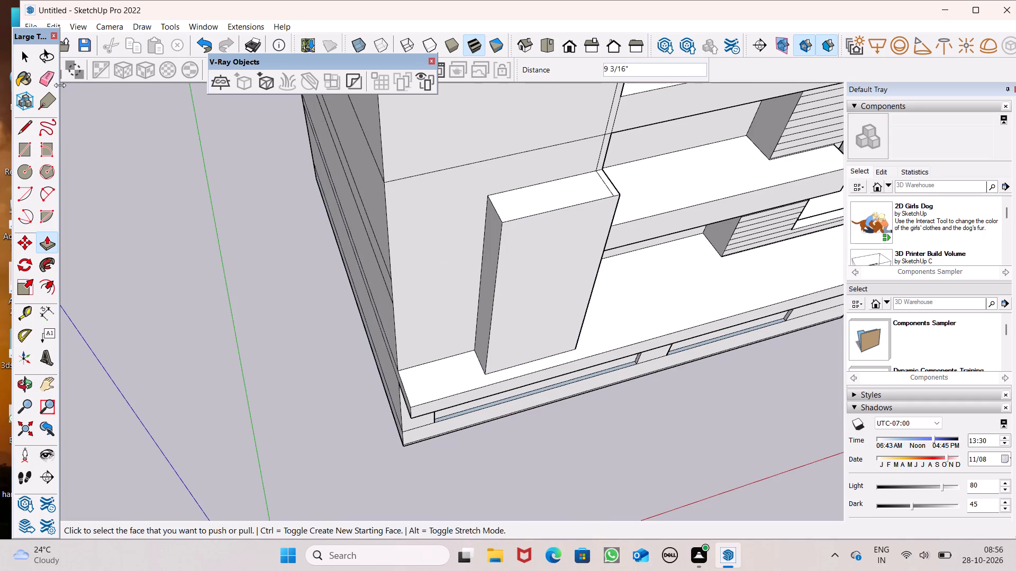
click(60, 85)
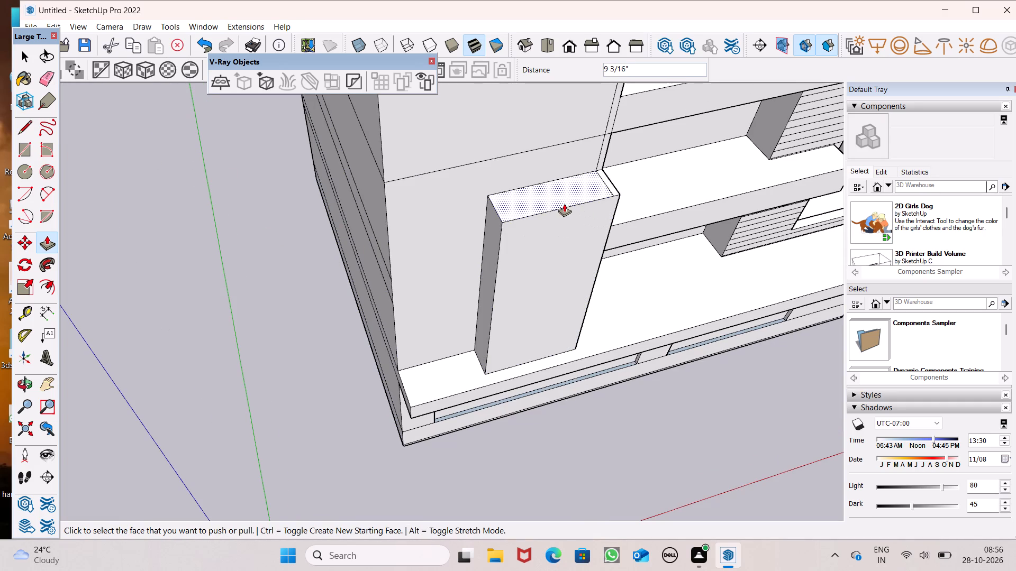
Push/Pull the projecting panel's front face back inward by 3".
click(564, 237)
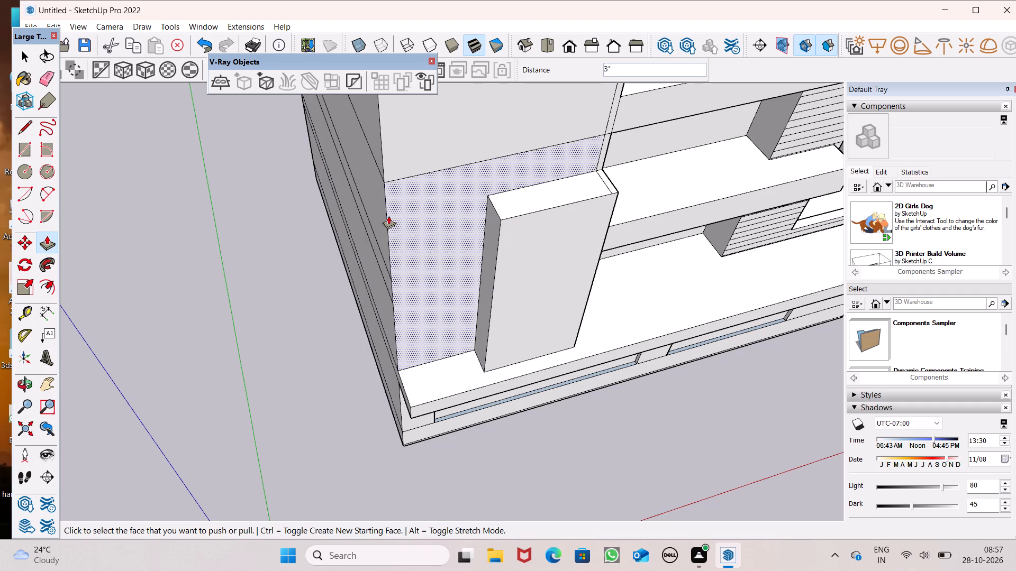
Erase the surplus short edge across the projecting panel's top face near its inner corner.
click(43, 88)
click(602, 177)
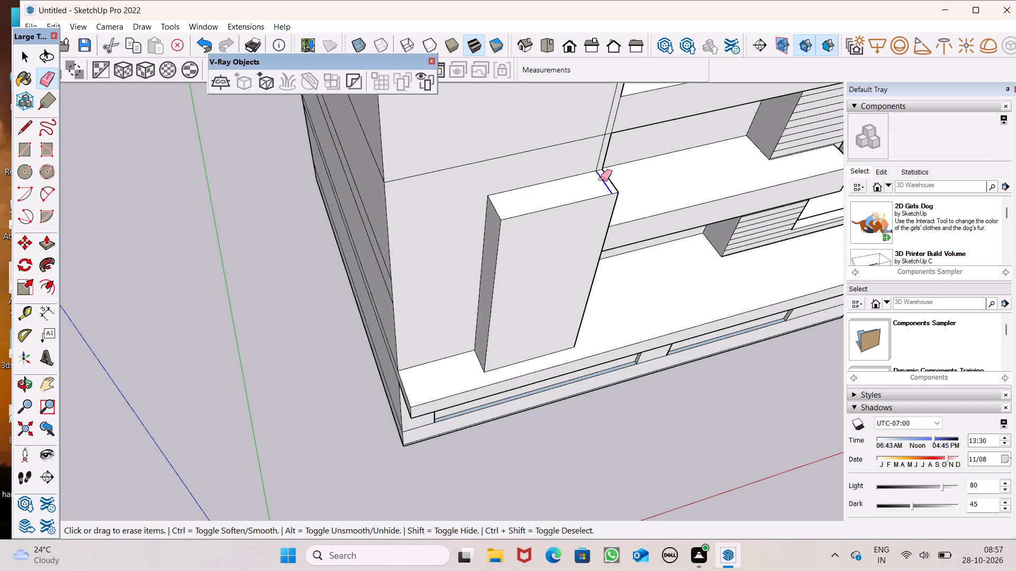
Examine the projecting panel and the surrounding wall, slabs and base ledge of the tall block from several angles.
scroll(546, 163, down, 2)
middle_drag(564, 208, 513, 107)
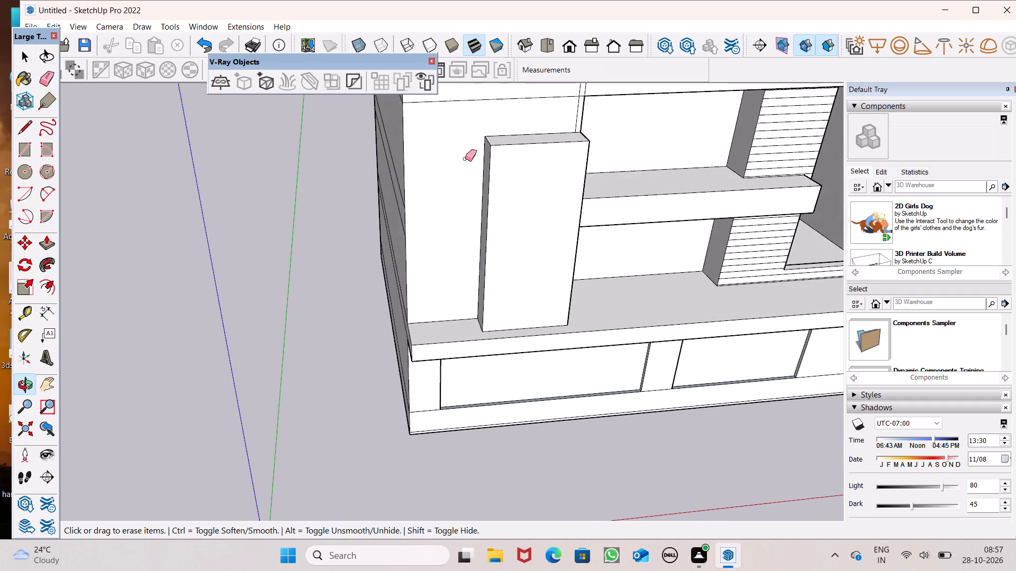
click(29, 128)
middle_drag(430, 182, 408, 153)
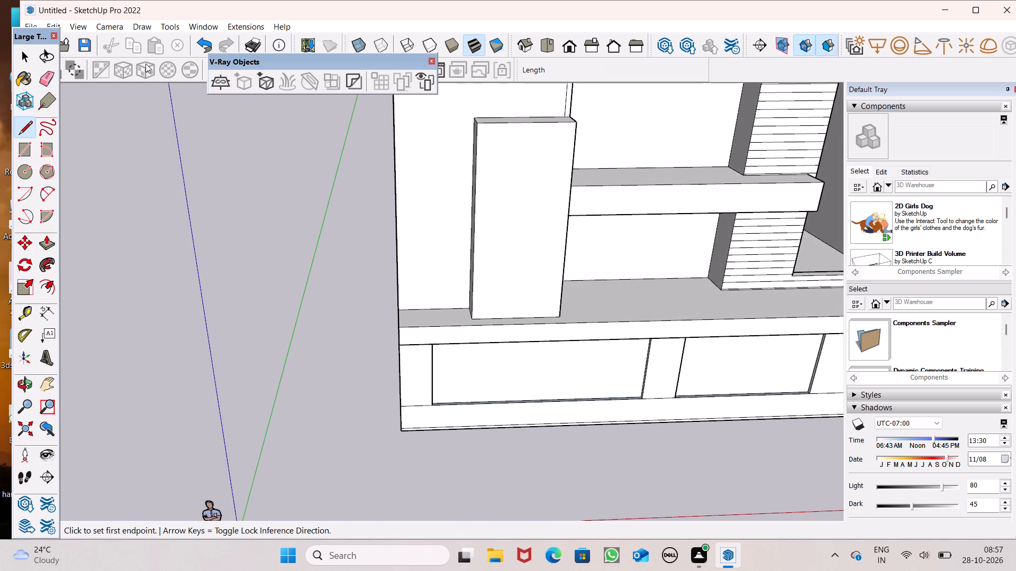
scroll(444, 293, down, 2)
scroll(442, 211, up, 3)
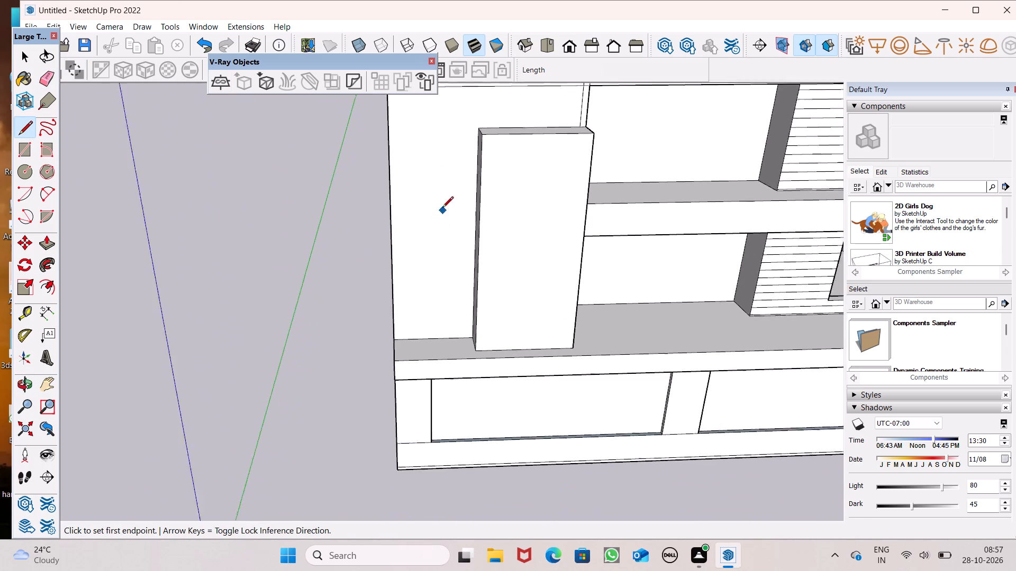
scroll(442, 208, up, 2)
scroll(444, 243, down, 6)
scroll(446, 150, up, 1)
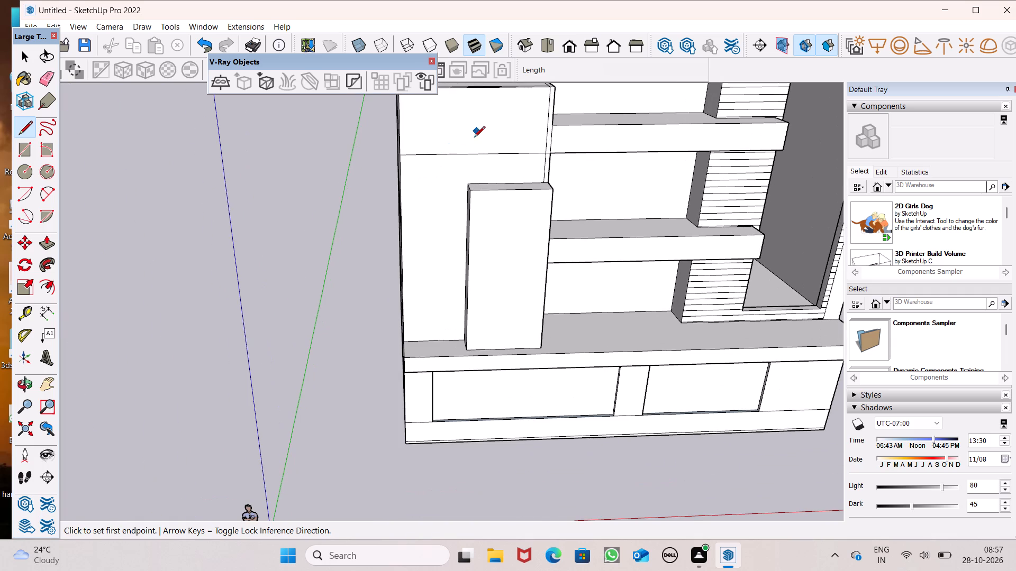
middle_drag(513, 179, 513, 148)
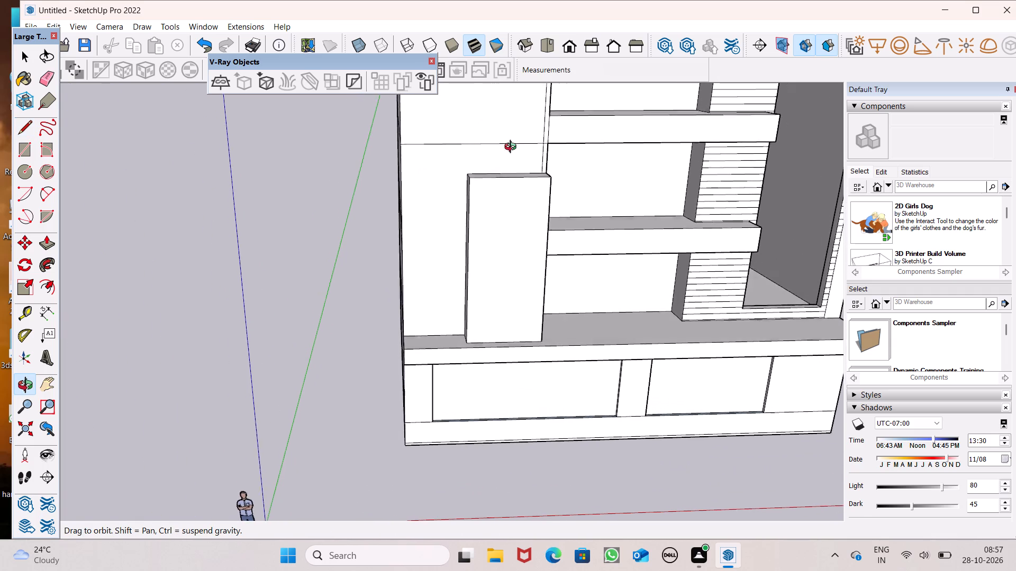
middle_drag(513, 148, 456, 114)
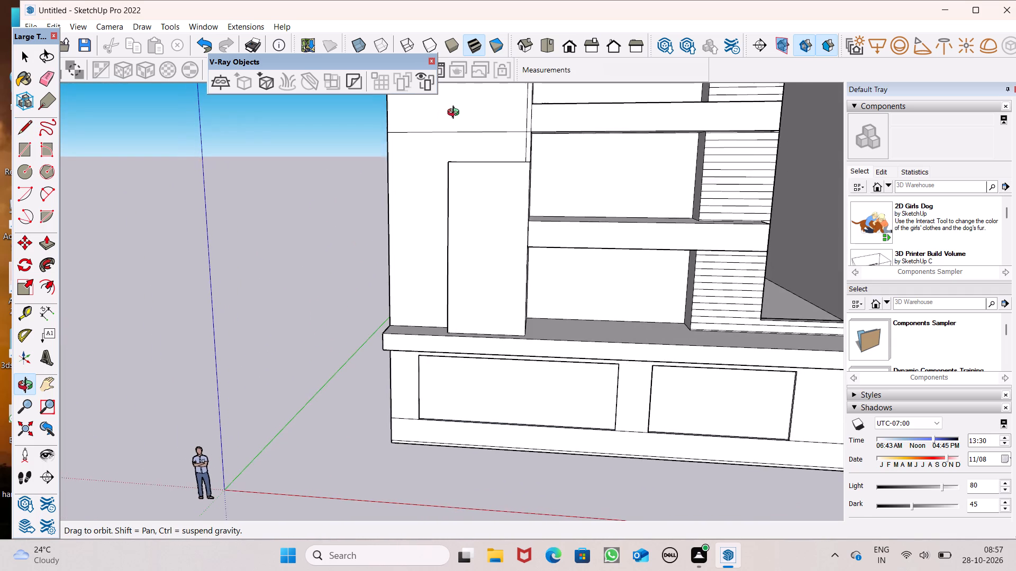
middle_drag(456, 114, 459, 113)
middle_drag(515, 216, 503, 202)
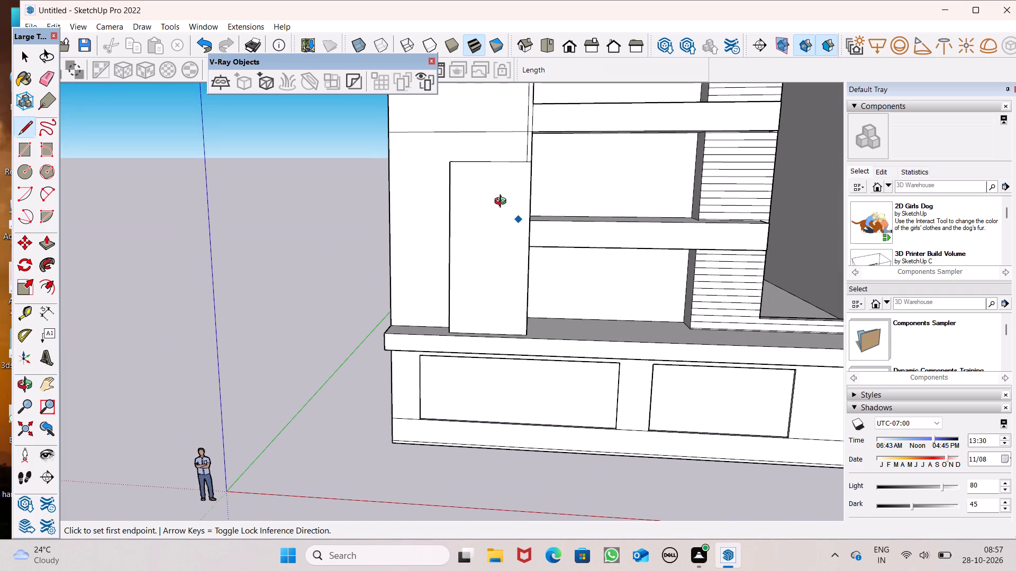
middle_drag(503, 202, 447, 155)
scroll(468, 188, up, 1)
middle_drag(495, 206, 533, 235)
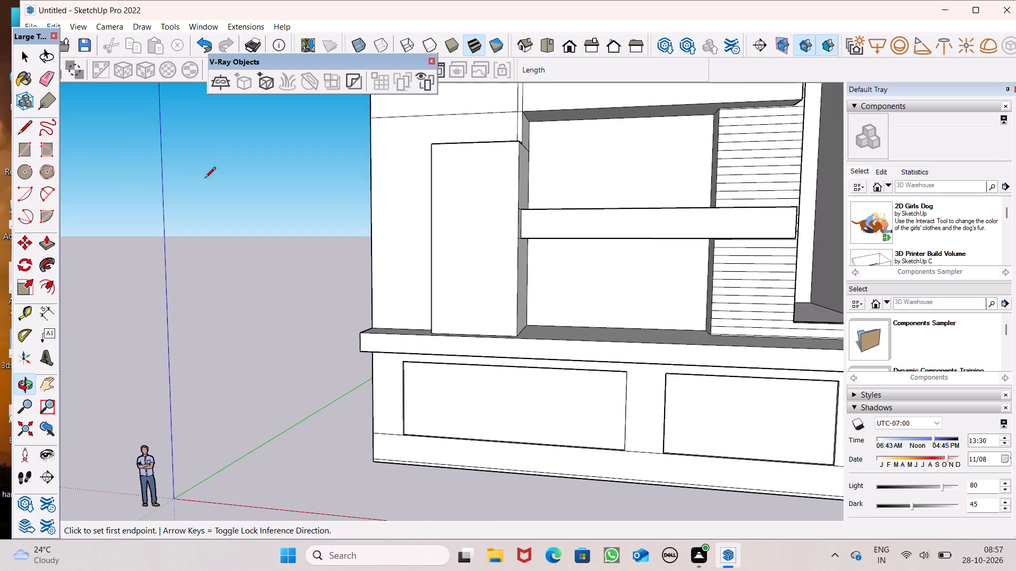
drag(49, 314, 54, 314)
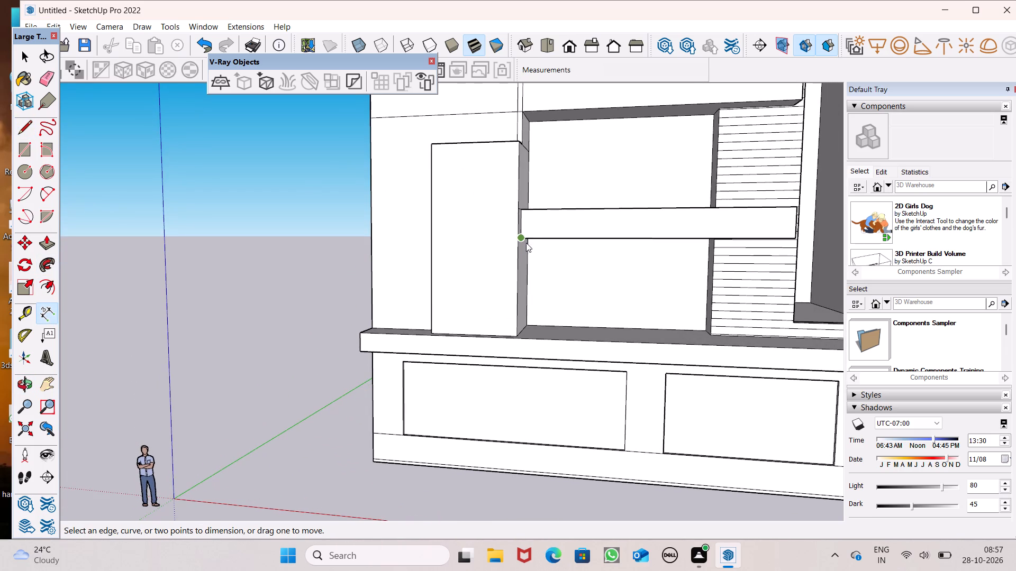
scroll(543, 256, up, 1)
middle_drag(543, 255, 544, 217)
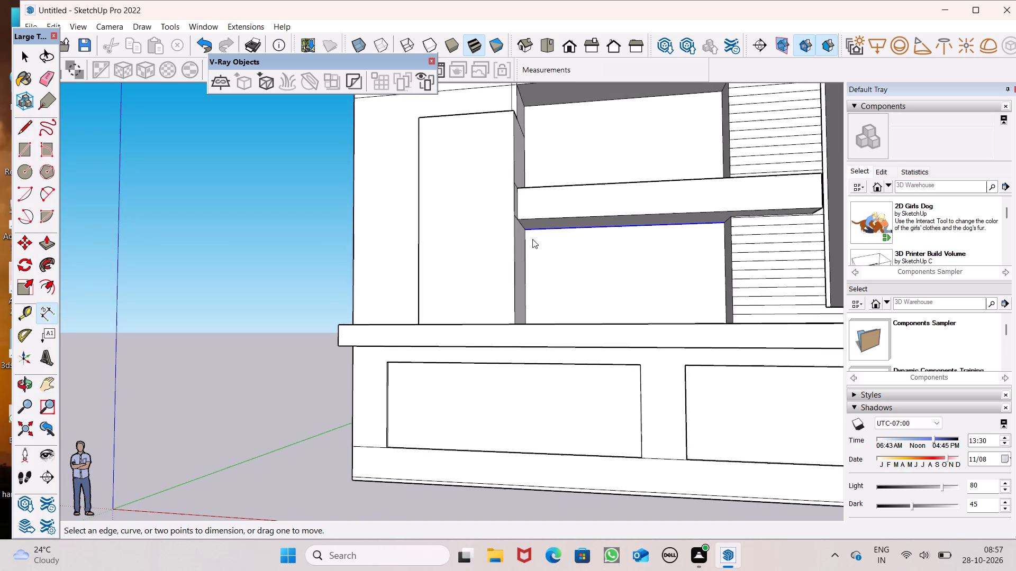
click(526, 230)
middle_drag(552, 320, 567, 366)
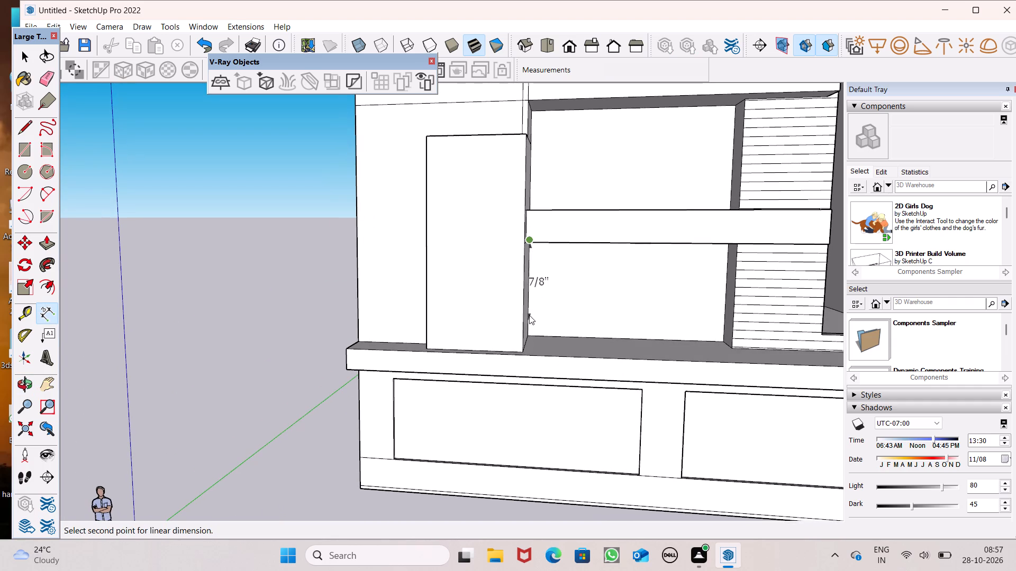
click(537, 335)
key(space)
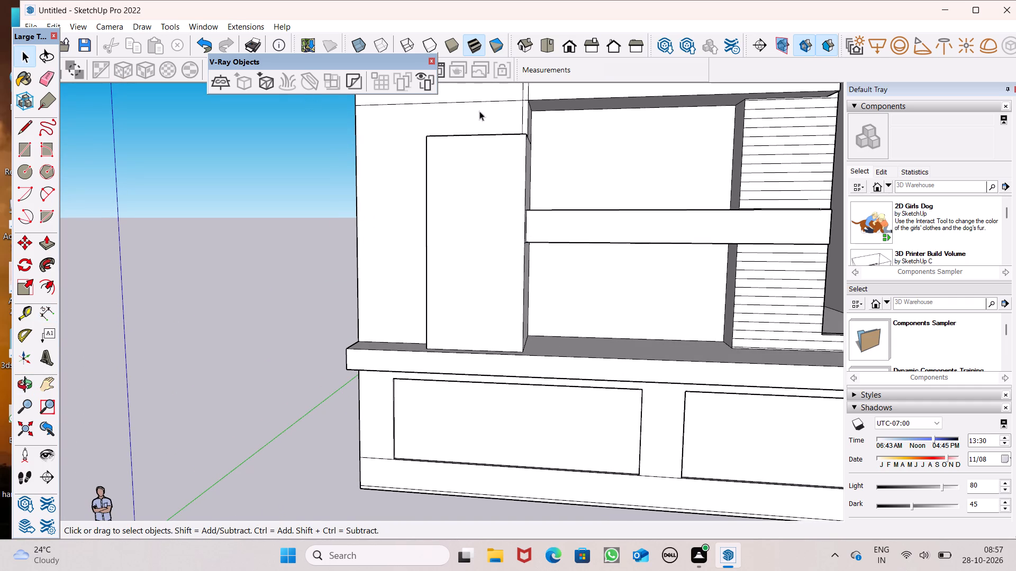
Draw an outer frame outline on the tall block's front wall behind the panel, about 15' 3" high and 12' wide, ending at the panel's edges.
scroll(518, 180, down, 3)
middle_drag(483, 236, 527, 302)
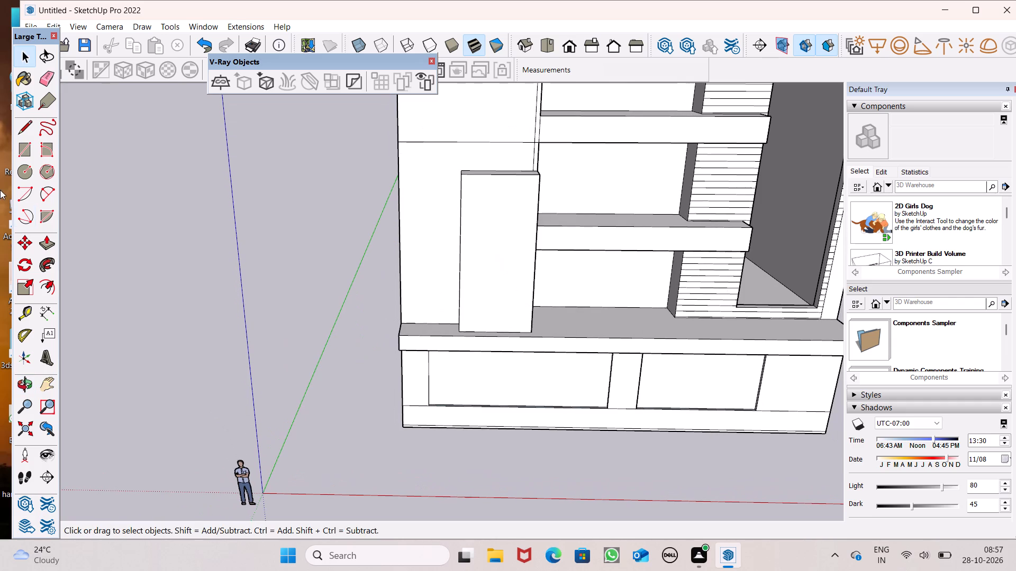
click(24, 128)
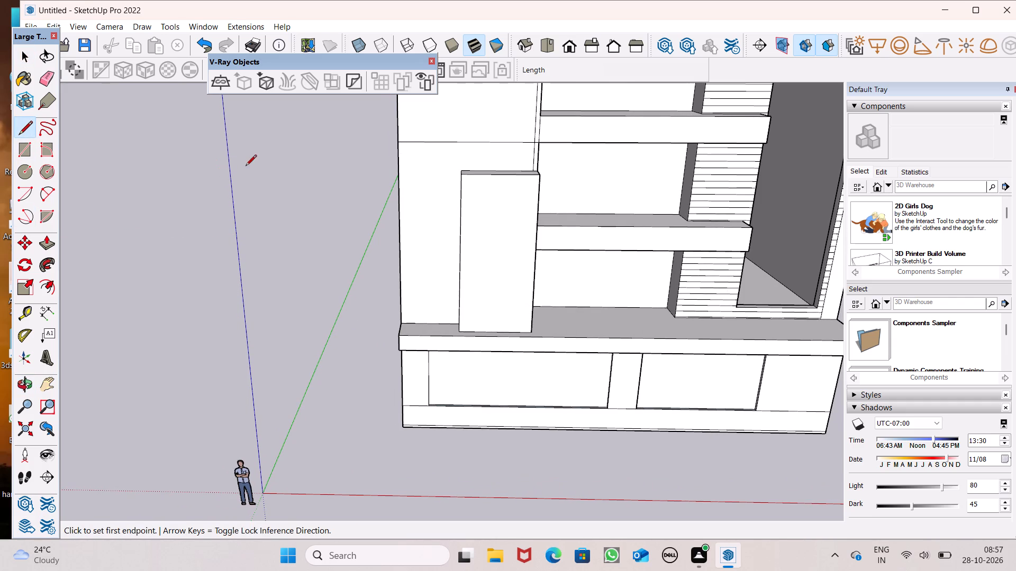
scroll(246, 151, up, 4)
scroll(487, 327, up, 1)
middle_drag(488, 327, 498, 326)
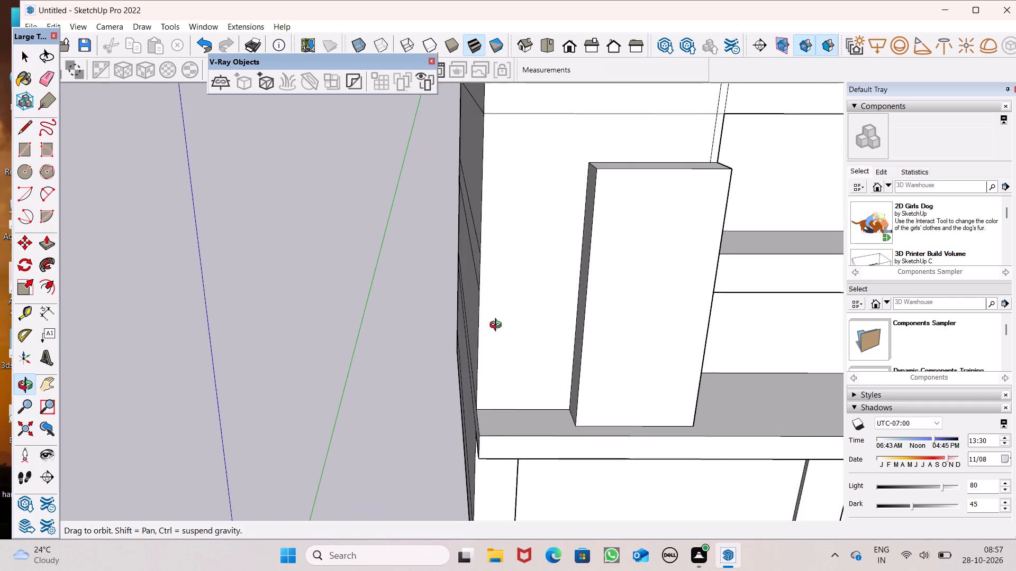
middle_drag(498, 326, 499, 326)
scroll(549, 354, down, 4)
middle_drag(568, 333, 582, 340)
scroll(582, 340, up, 4)
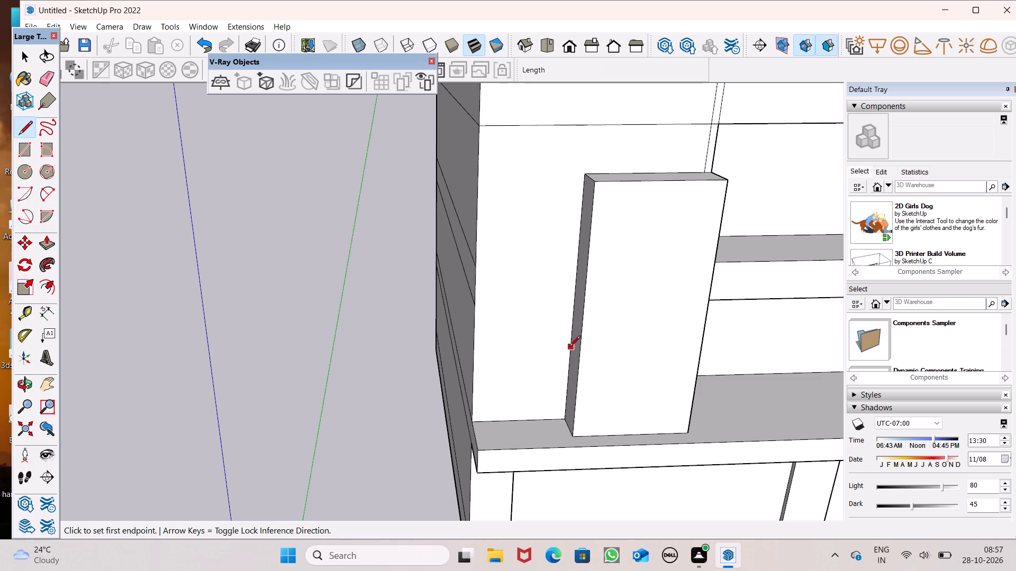
scroll(576, 345, up, 2)
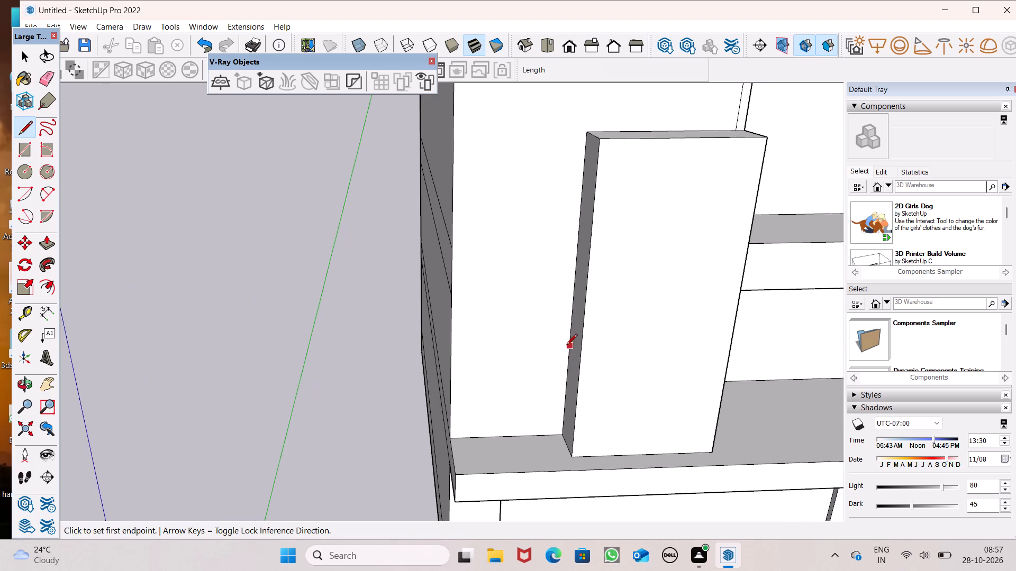
click(569, 345)
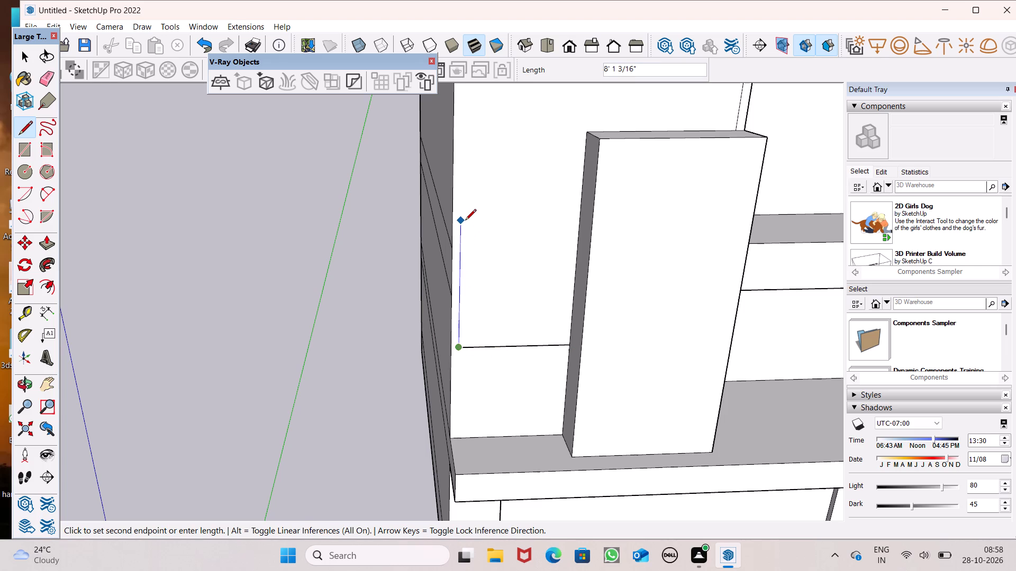
scroll(487, 182, down, 1)
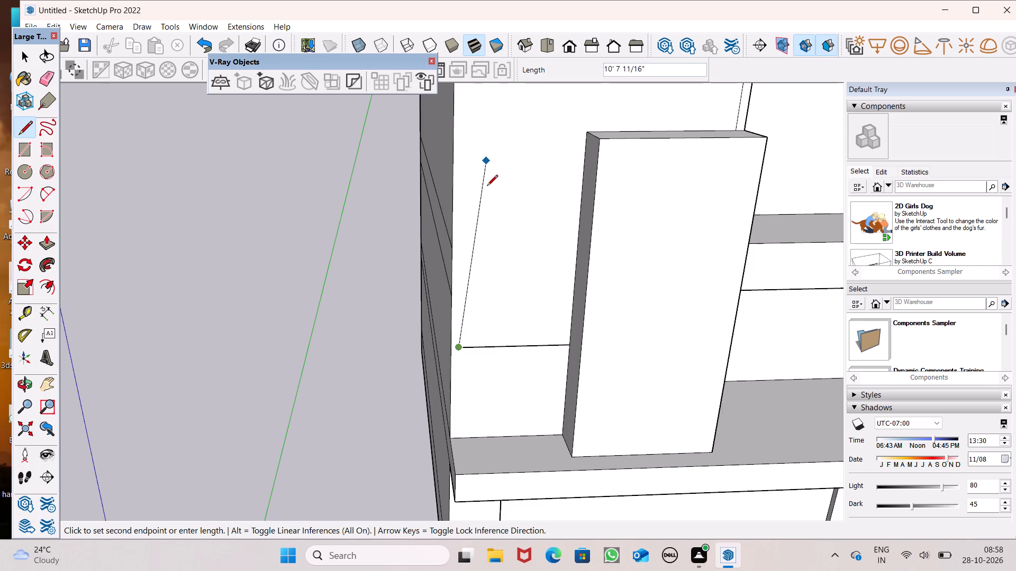
scroll(487, 187, down, 3)
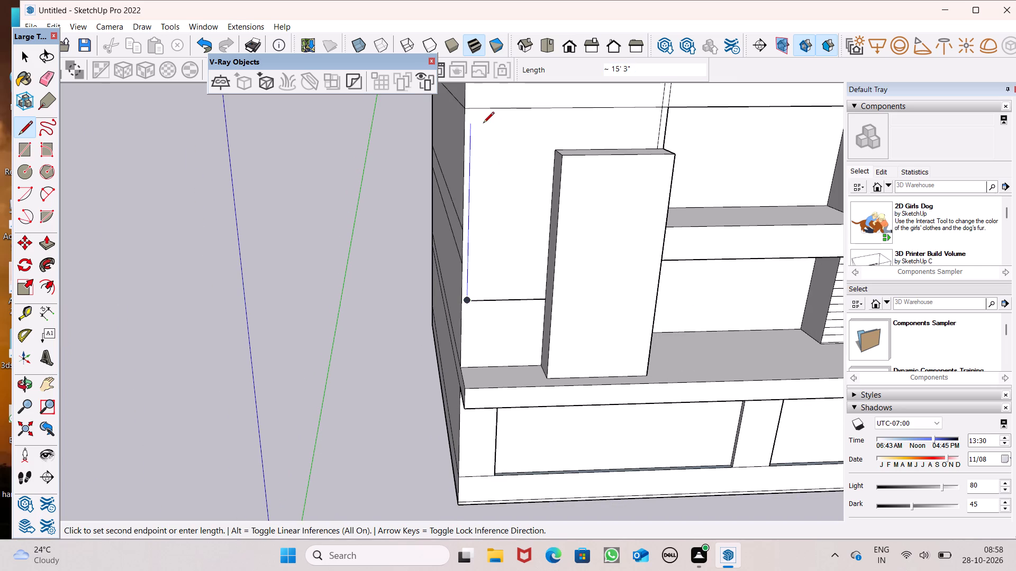
click(483, 123)
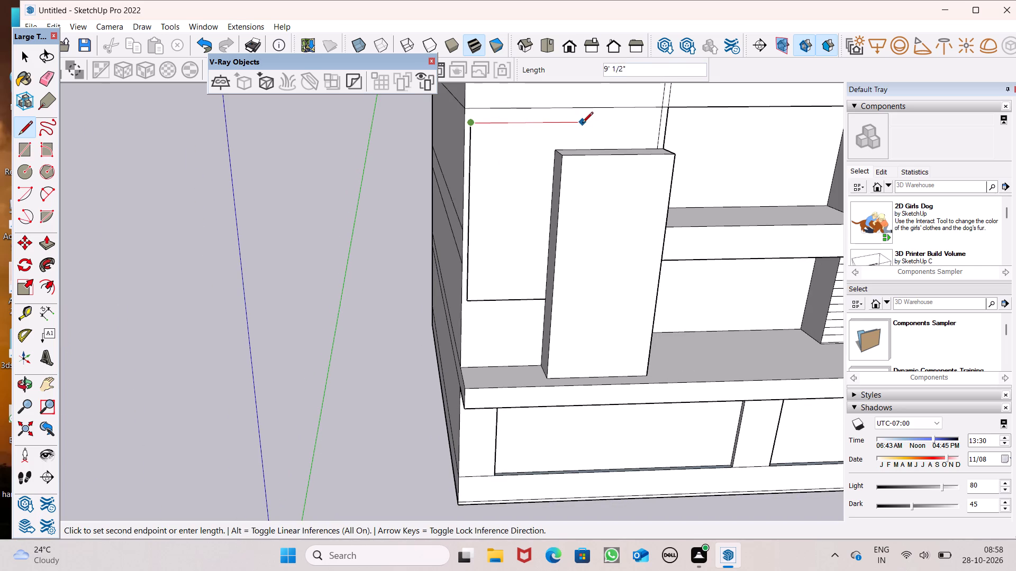
click(617, 123)
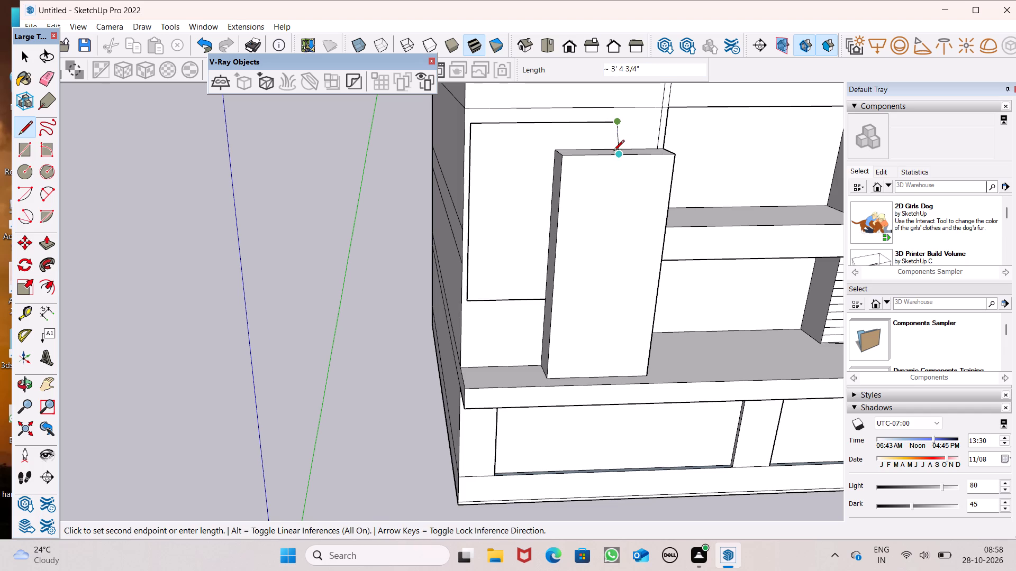
click(611, 148)
Draw a parallel inner outline within the frame, about 9' 10" wide and 13' 10" high, from the panel's top around to its side.
scroll(602, 149, up, 6)
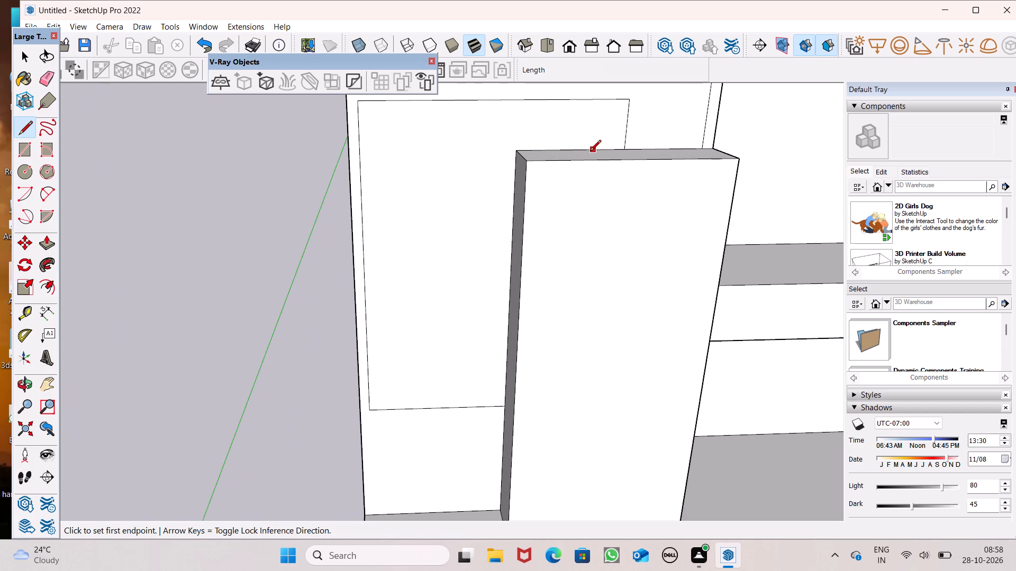
click(596, 149)
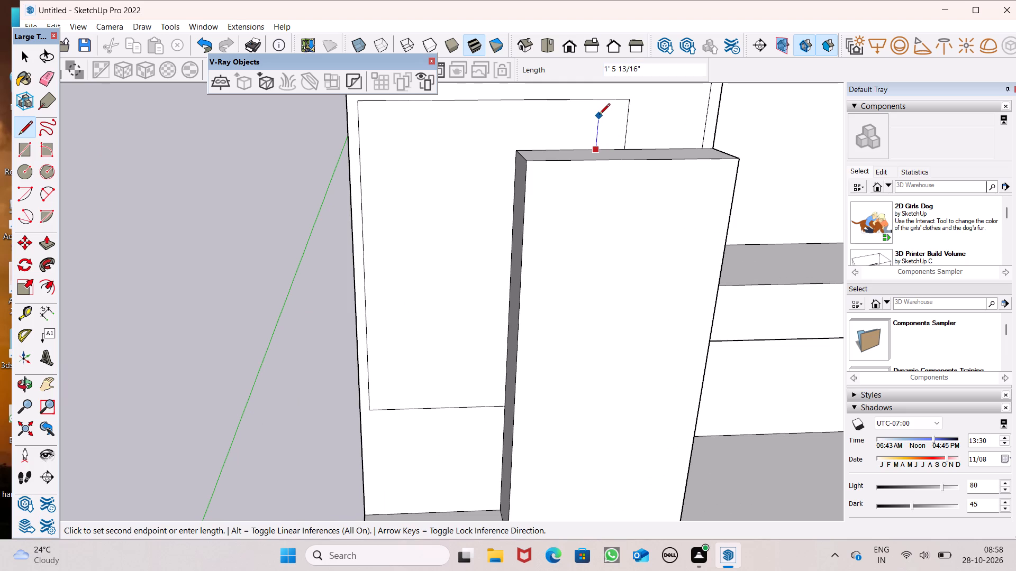
click(599, 115)
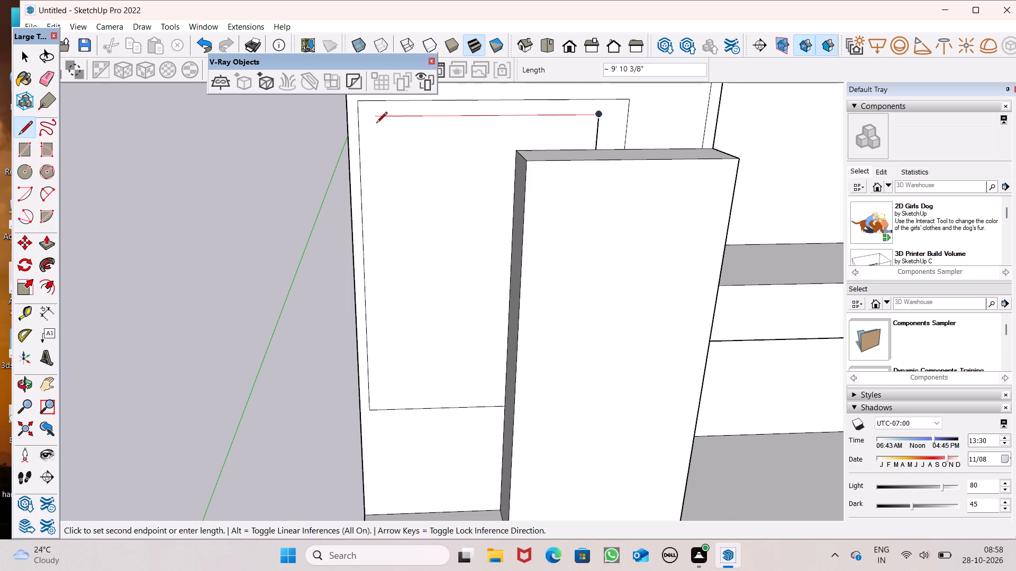
click(382, 124)
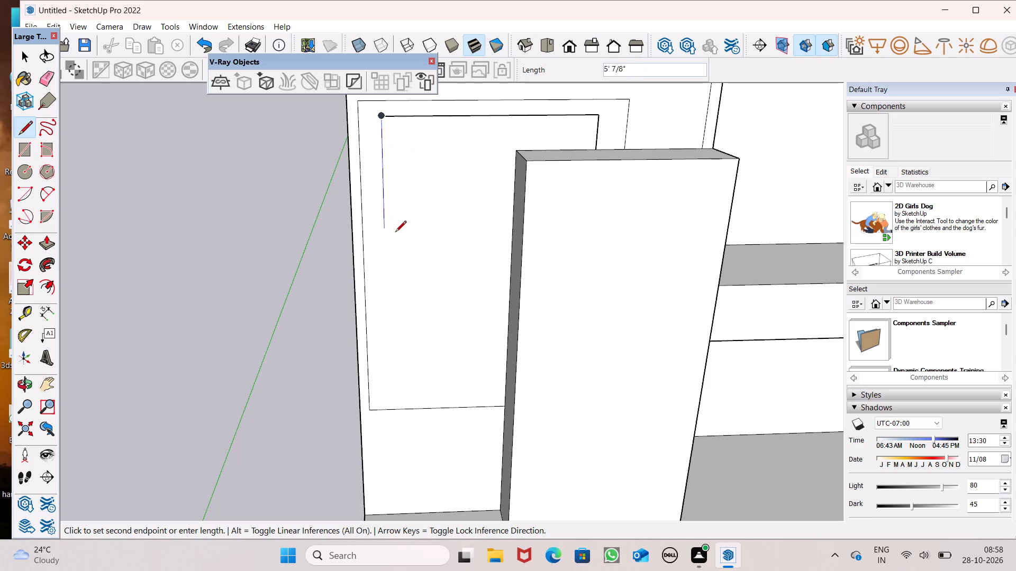
click(386, 397)
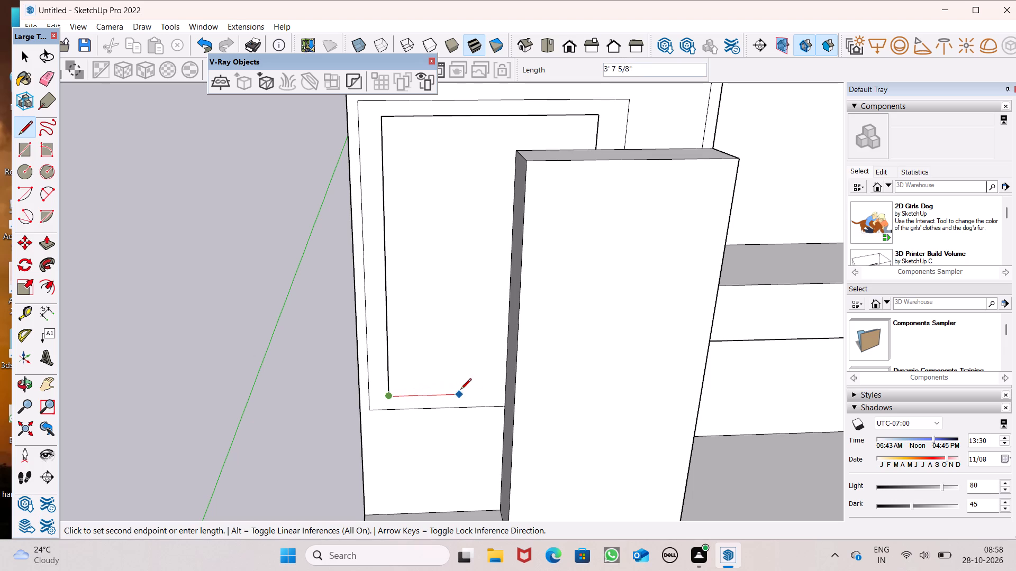
click(506, 388)
scroll(473, 330, down, 7)
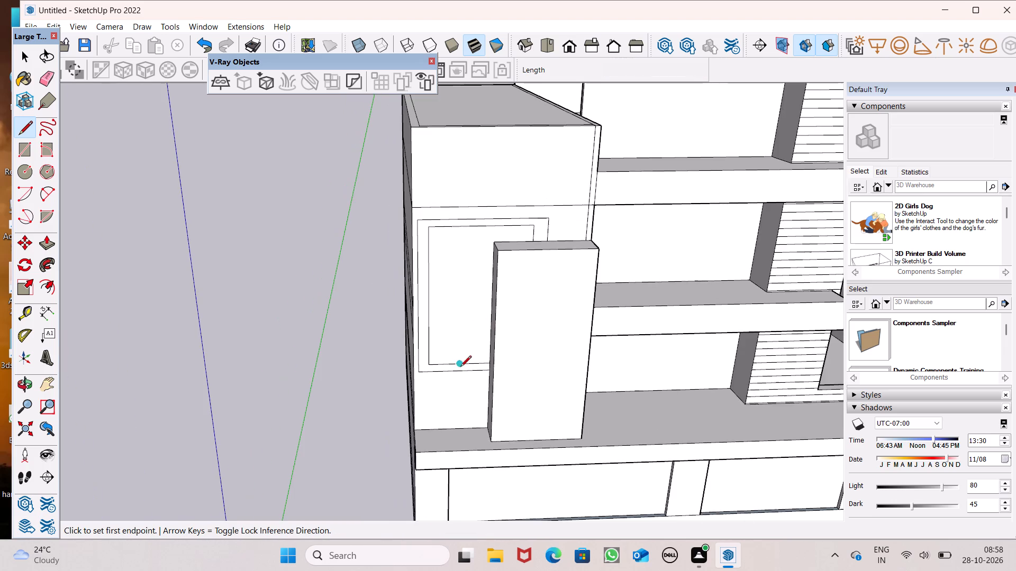
key(space)
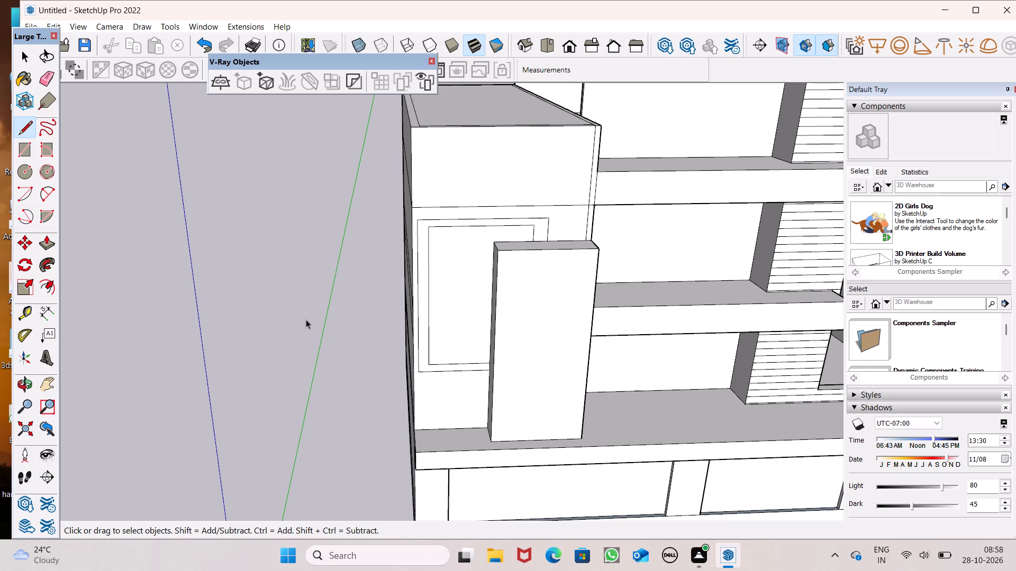
Push/Pull the frame band behind the projecting panel out from the tall block's front wall by about 1' 4 11/16".
middle_drag(387, 334, 411, 357)
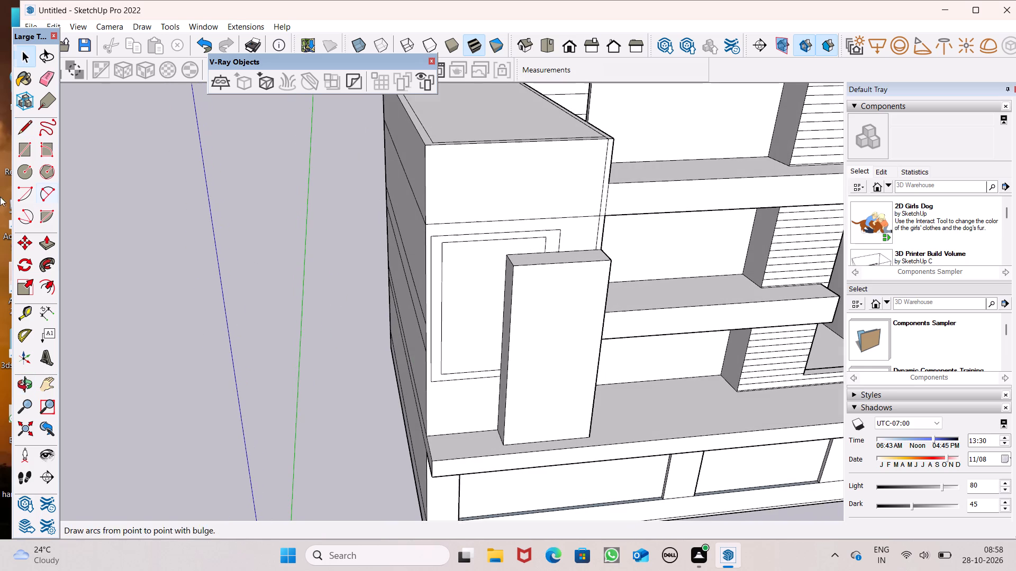
click(49, 243)
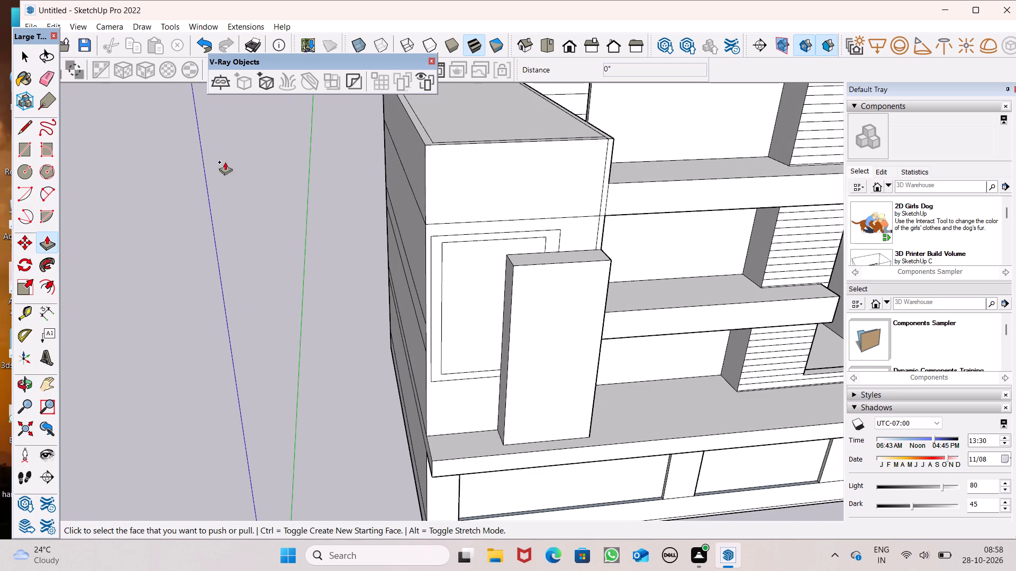
scroll(447, 184, up, 5)
drag(591, 256, 597, 259)
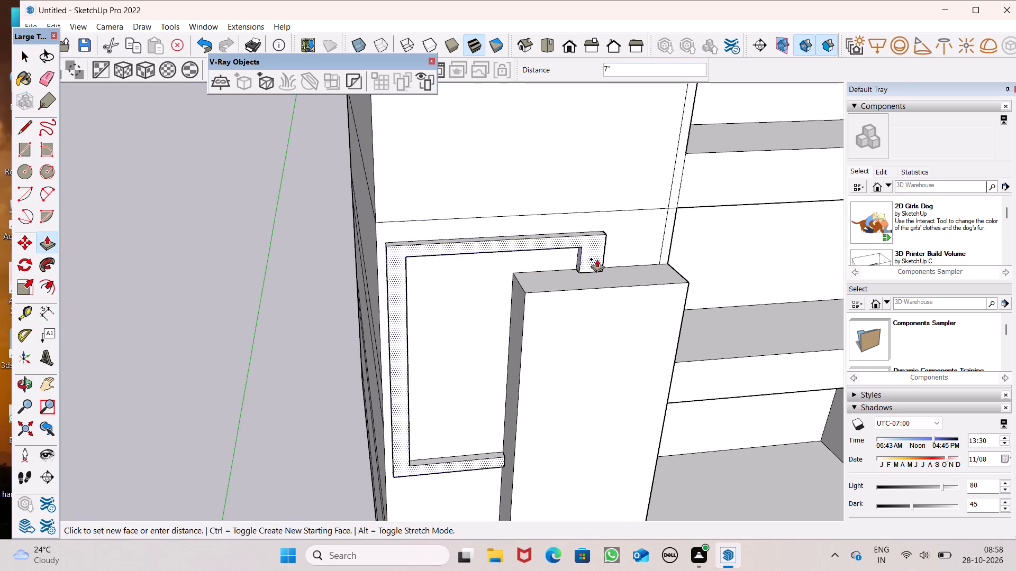
drag(597, 259, 602, 264)
scroll(437, 179, down, 3)
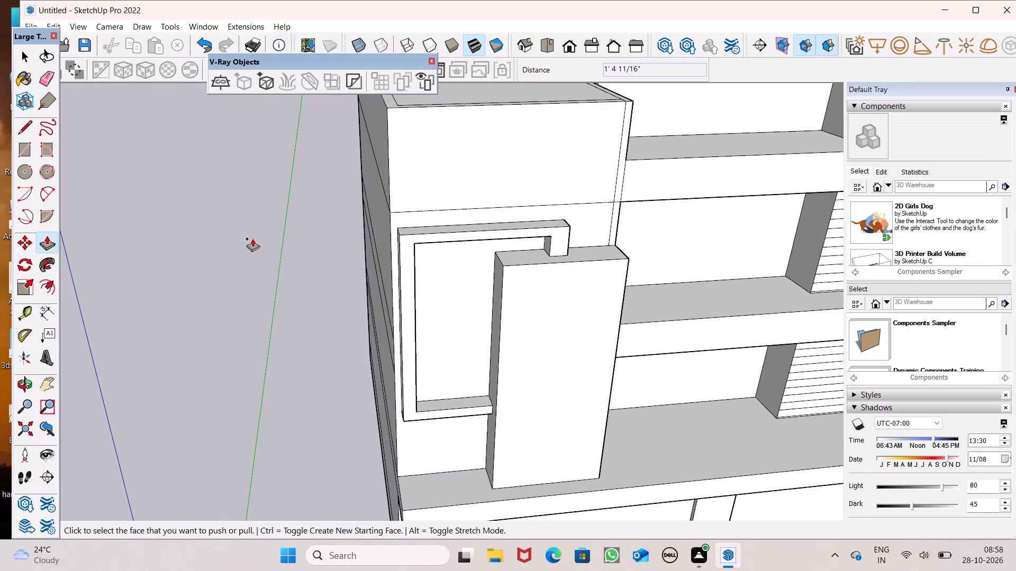
Examine the raised frame, the projecting slabs and the top-storey front wall from several angles.
middle_drag(304, 267, 304, 102)
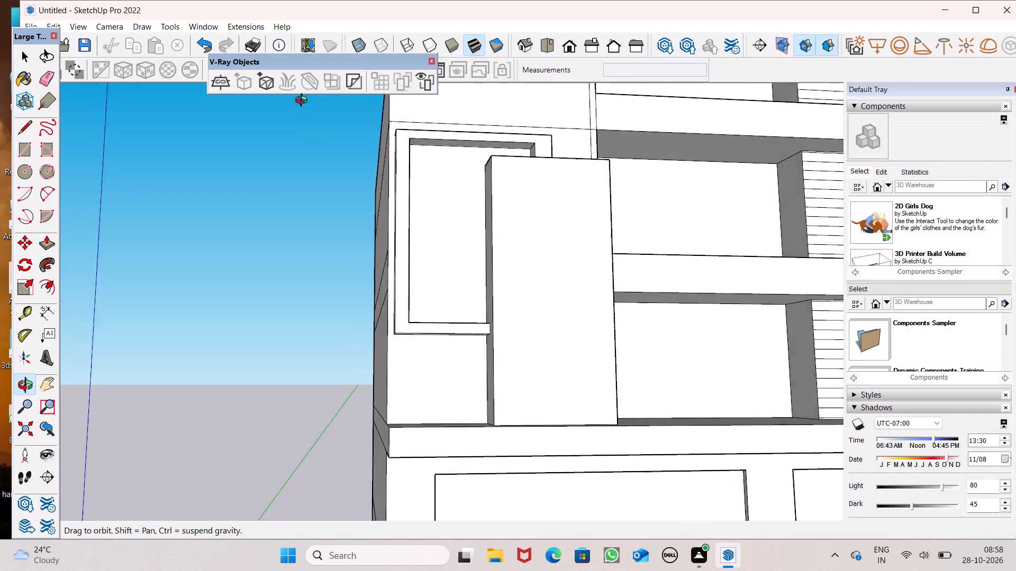
middle_drag(304, 102, 241, 220)
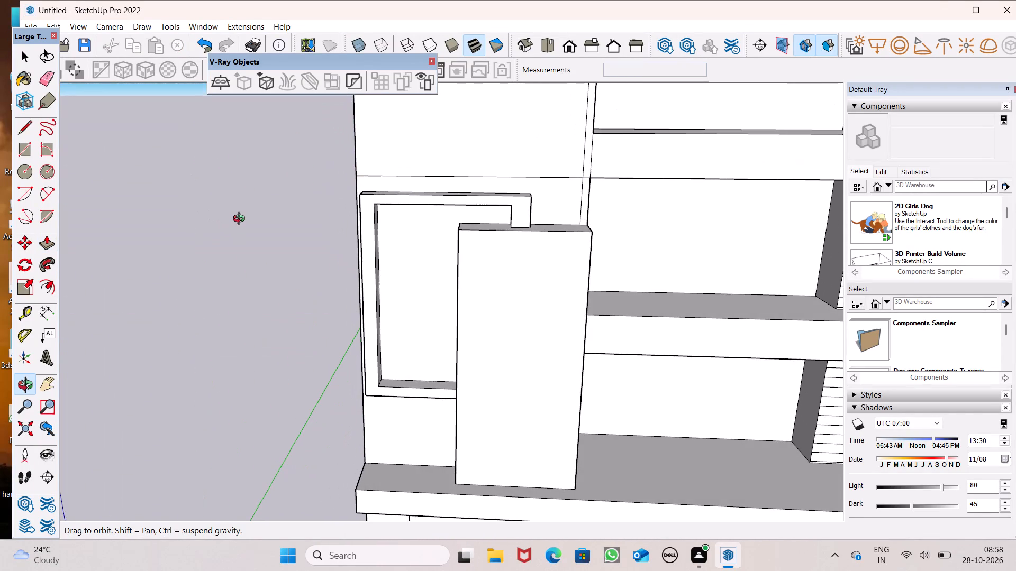
middle_drag(241, 220, 250, 204)
scroll(256, 210, down, 3)
middle_drag(257, 252, 258, 312)
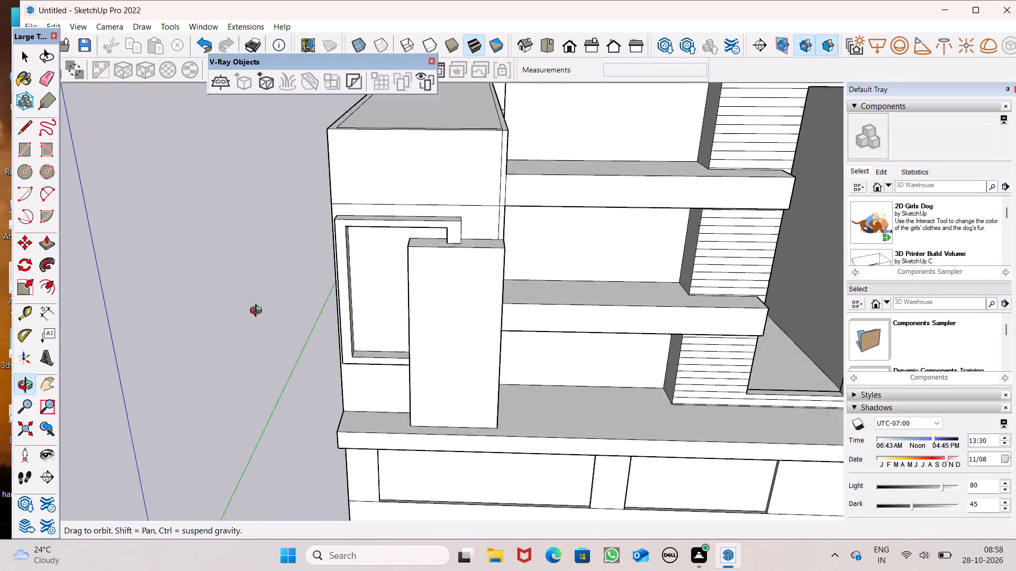
middle_drag(258, 312, 234, 186)
scroll(222, 192, up, 1)
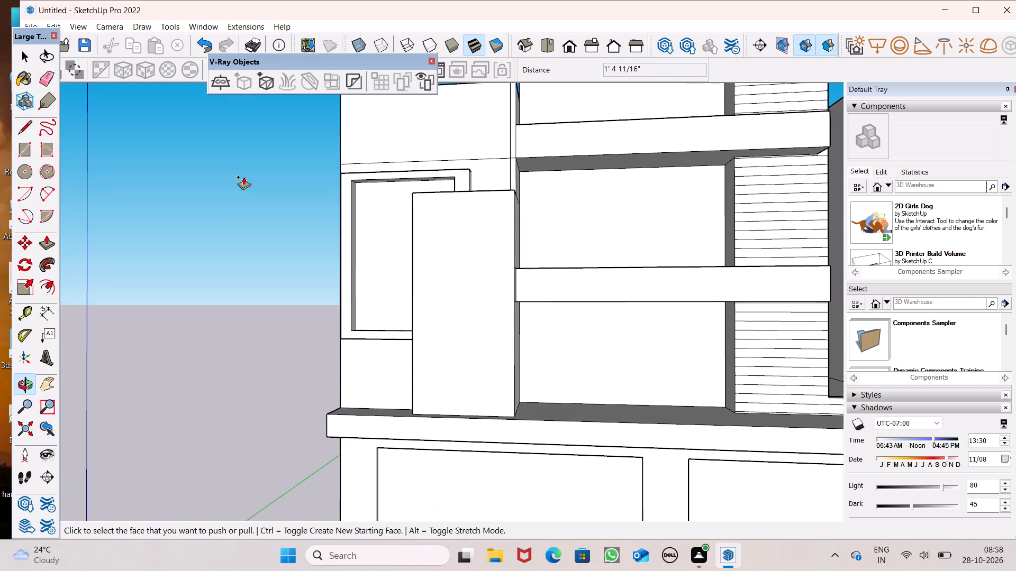
key(space)
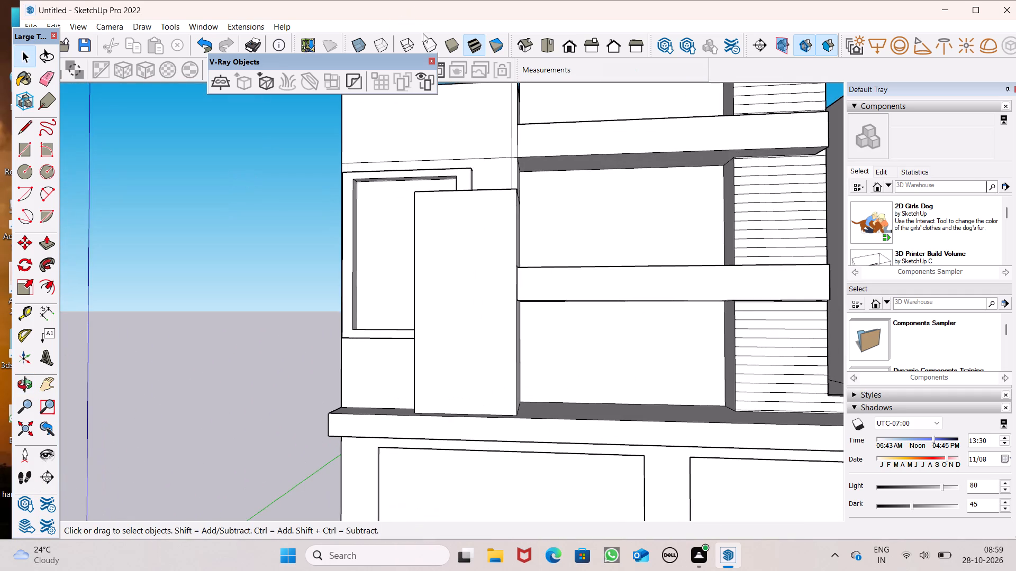
scroll(322, 226, down, 4)
middle_drag(371, 291, 421, 378)
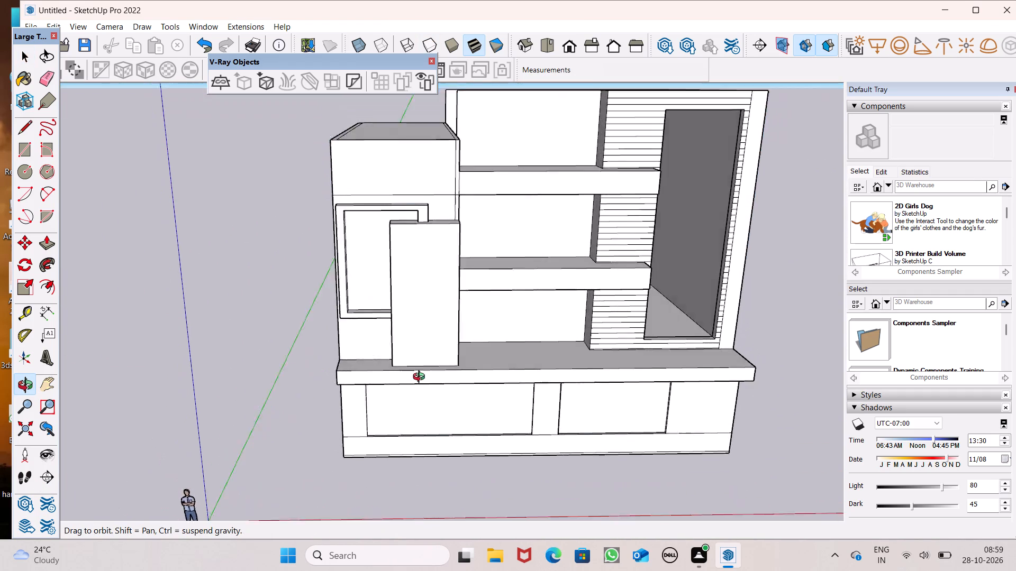
middle_drag(421, 378, 449, 372)
scroll(292, 328, down, 5)
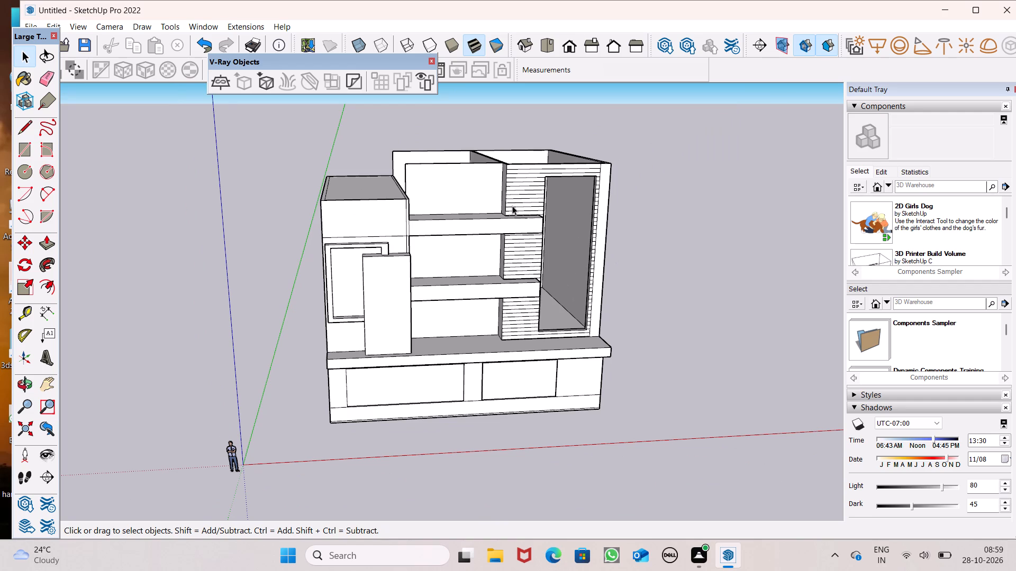
scroll(512, 206, up, 8)
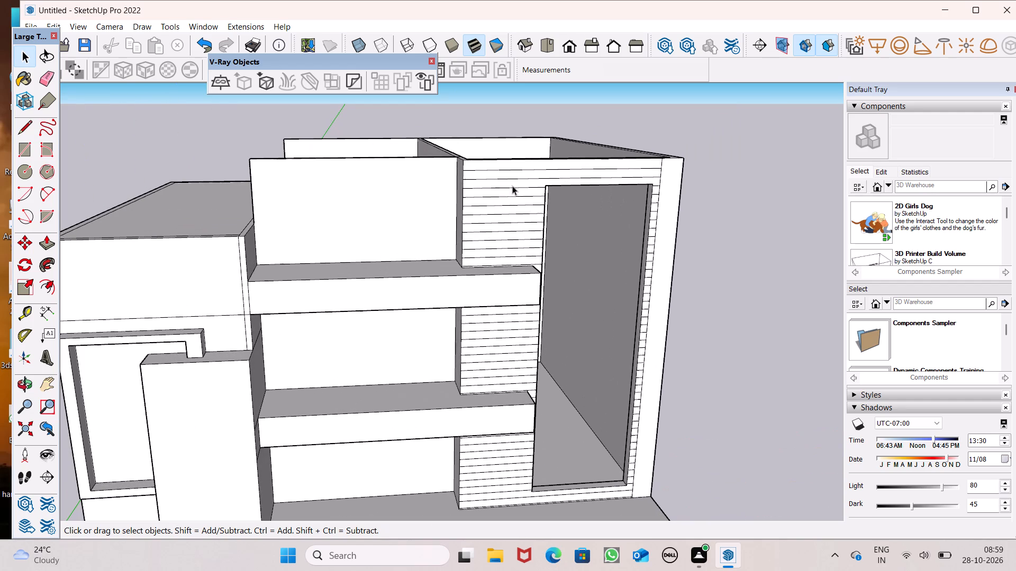
click(34, 146)
scroll(268, 210, up, 4)
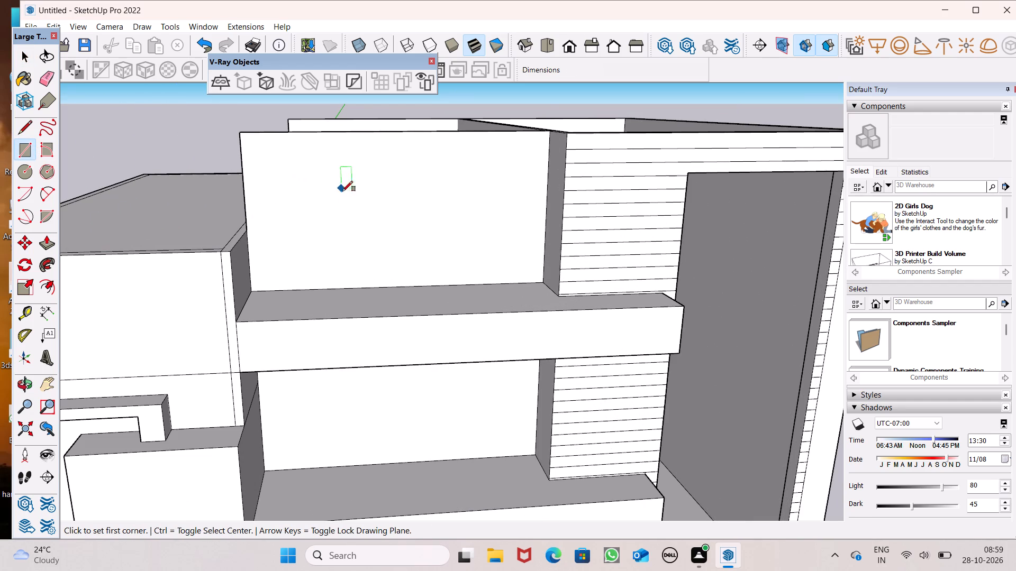
scroll(343, 192, down, 3)
middle_drag(350, 203, 446, 311)
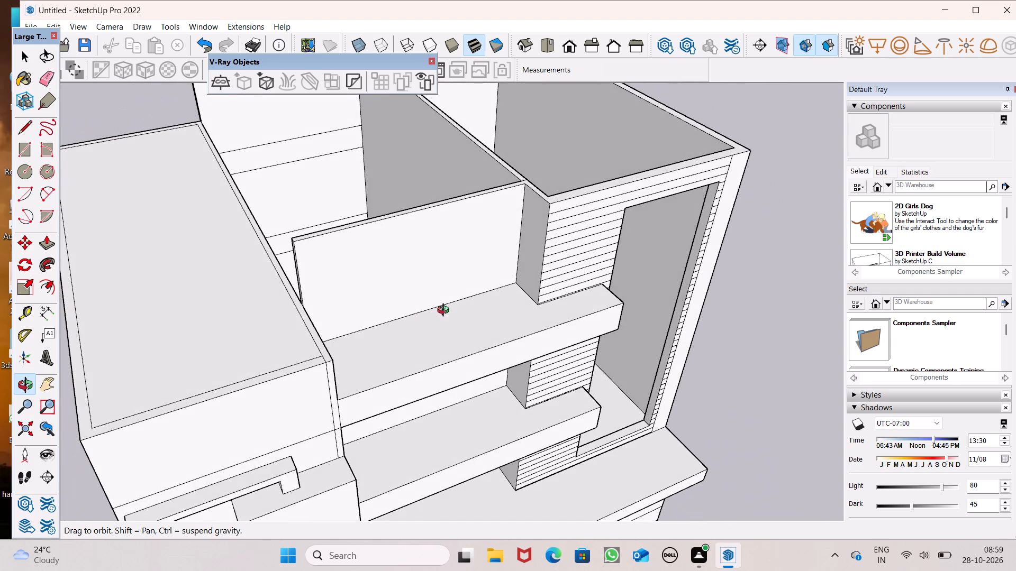
middle_drag(446, 311, 484, 395)
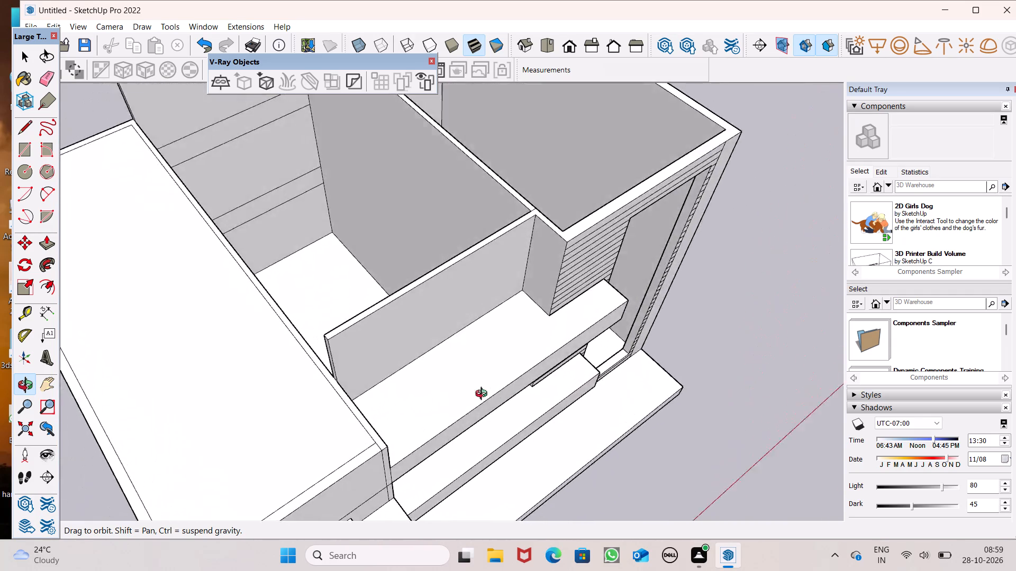
middle_drag(484, 395, 425, 289)
scroll(425, 289, up, 1)
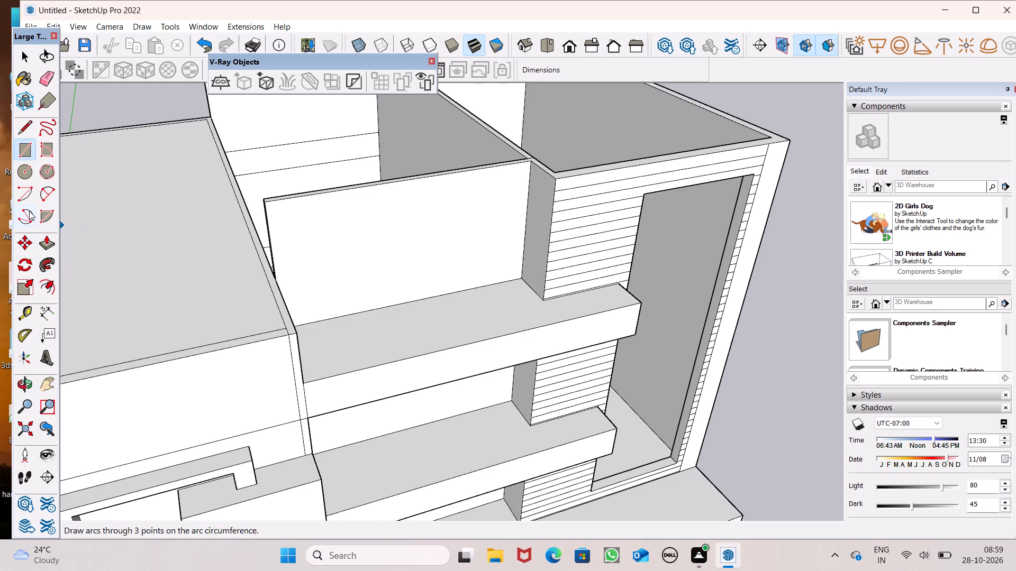
Push the top-storey front wall's narrow end face beside the tall block back by about 3' 8 1/4".
click(49, 247)
middle_drag(276, 257, 294, 262)
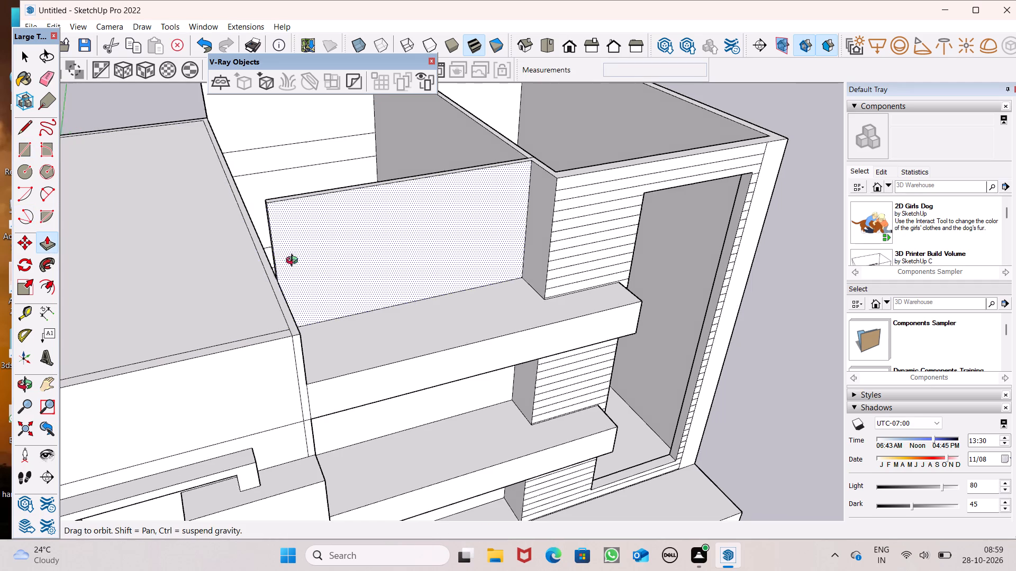
middle_drag(294, 262, 552, 187)
scroll(552, 187, up, 1)
scroll(540, 235, down, 5)
middle_drag(521, 270, 485, 358)
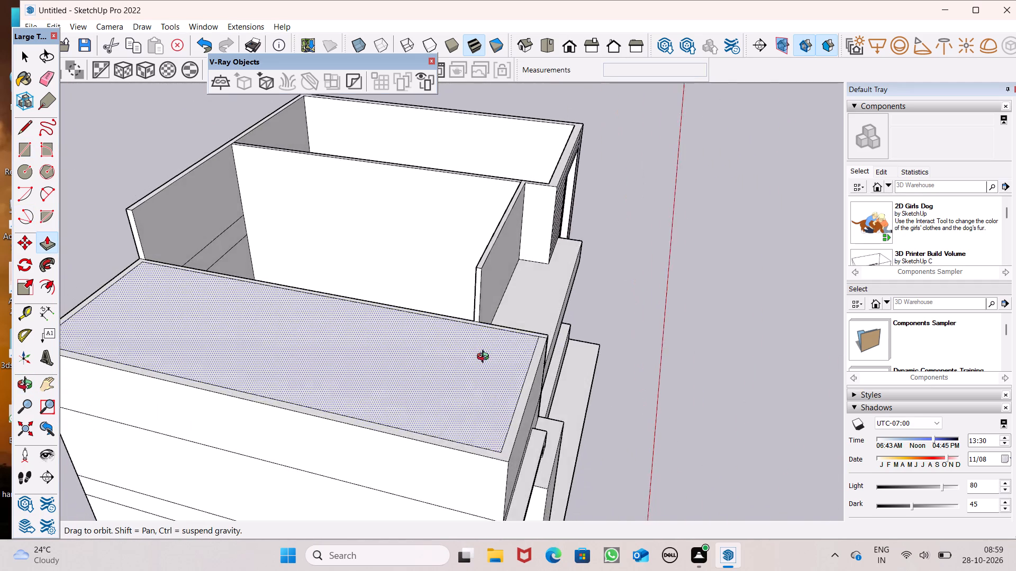
middle_drag(485, 358, 474, 377)
scroll(458, 290, up, 1)
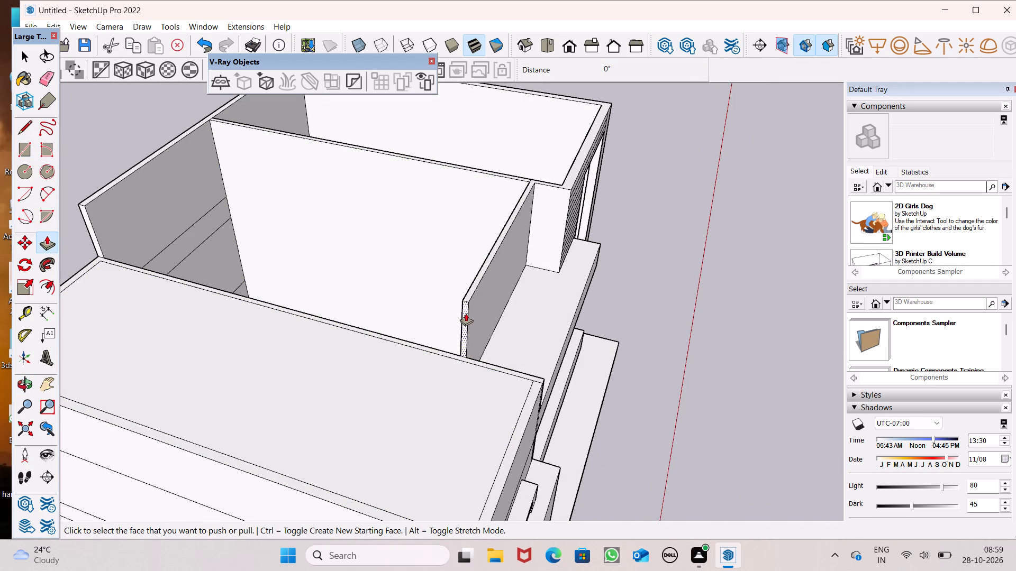
drag(465, 315, 485, 291)
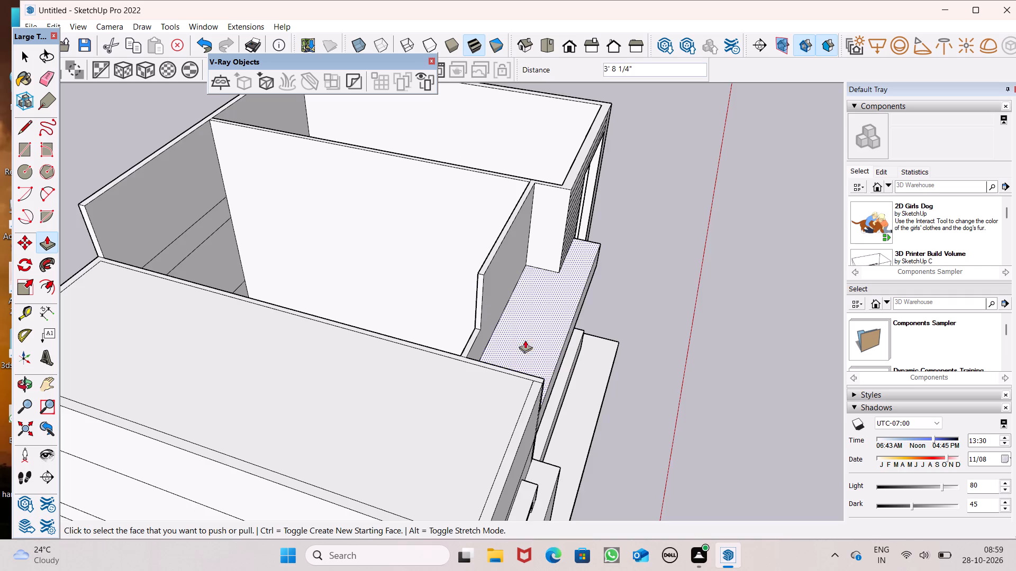
Push the top of the low wall piece left in the front wall's gap down 4' to the upper slab's level.
middle_drag(521, 345, 279, 392)
scroll(281, 397, up, 1)
scroll(267, 341, up, 5)
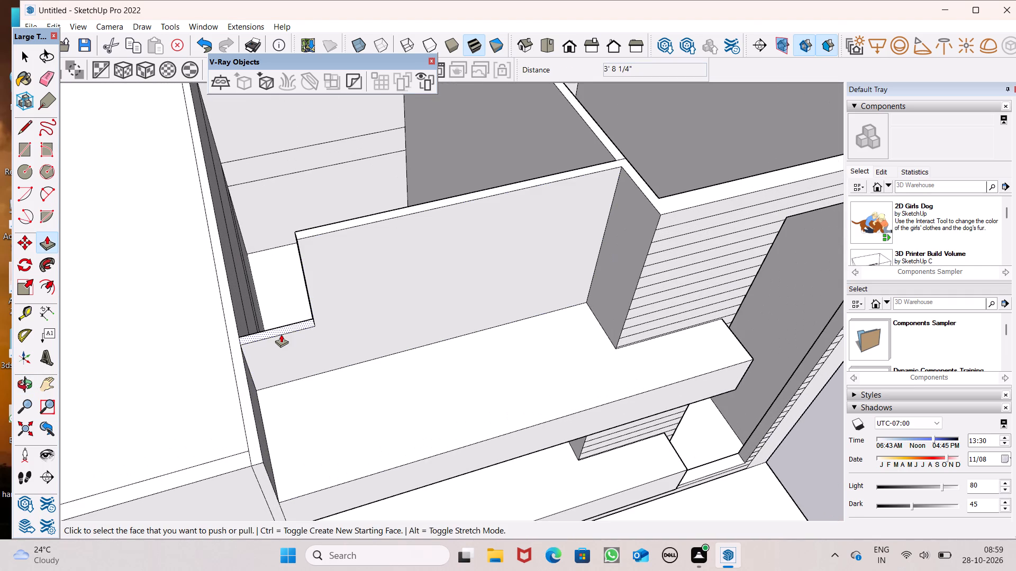
drag(281, 329, 312, 373)
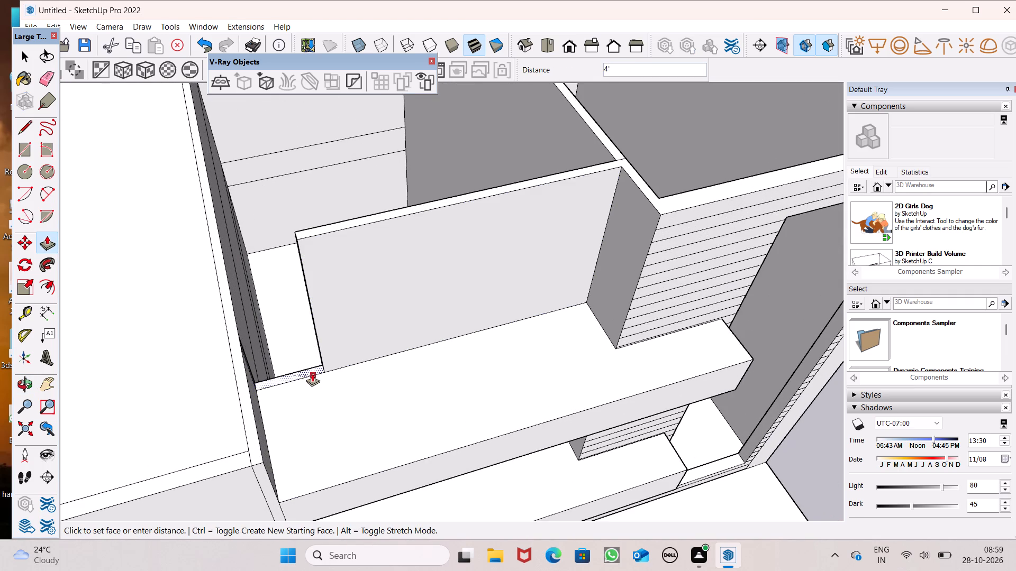
drag(312, 373, 312, 373)
Push the top-storey rear wall's end face beside the tall block back 3' 8 1/4", level with the front wall's end.
middle_drag(359, 361, 393, 326)
scroll(393, 327, up, 1)
scroll(350, 321, down, 6)
middle_click(343, 338)
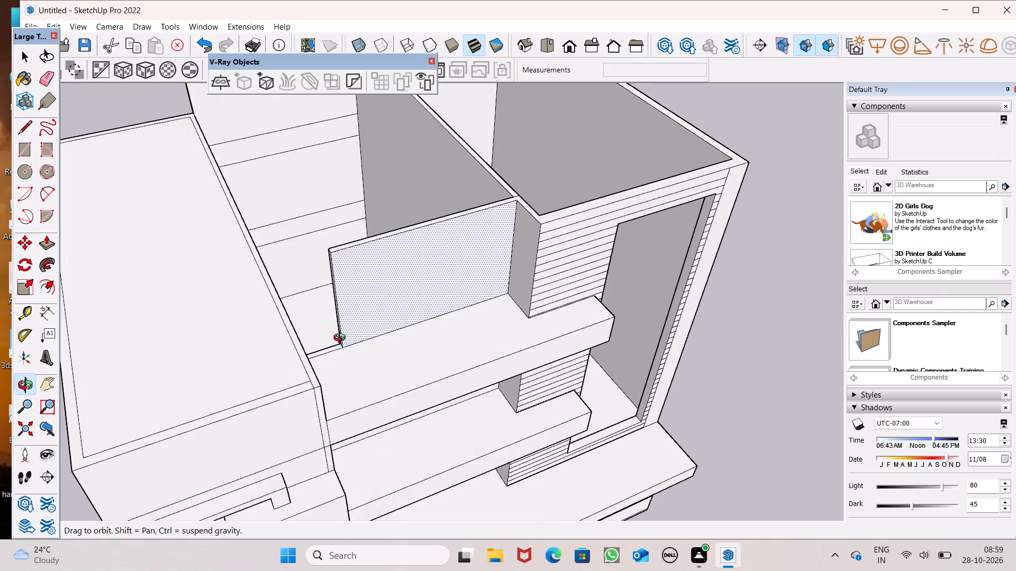
scroll(359, 407, down, 7)
scroll(334, 381, up, 1)
middle_drag(334, 381, 695, 297)
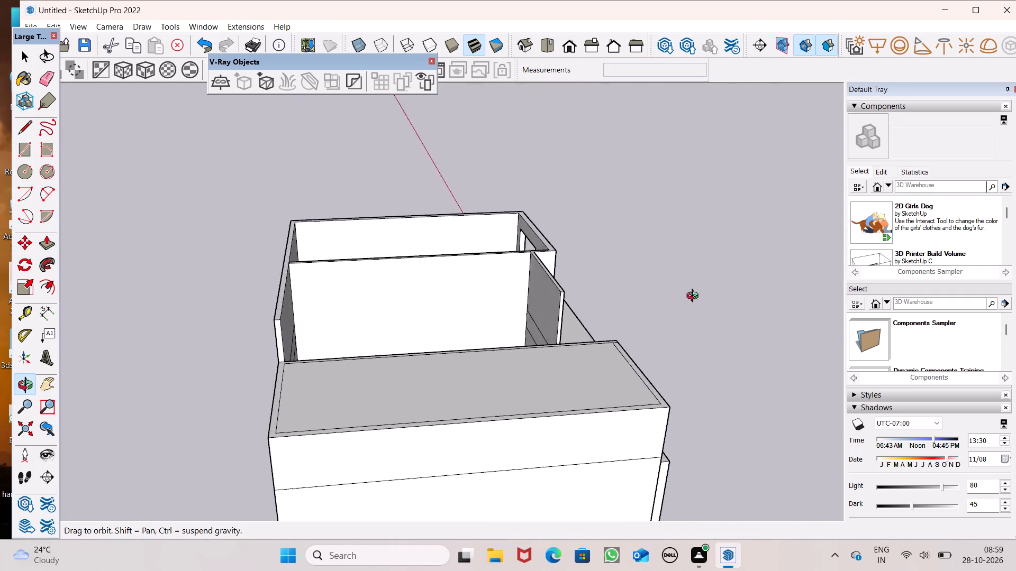
middle_drag(695, 297, 714, 292)
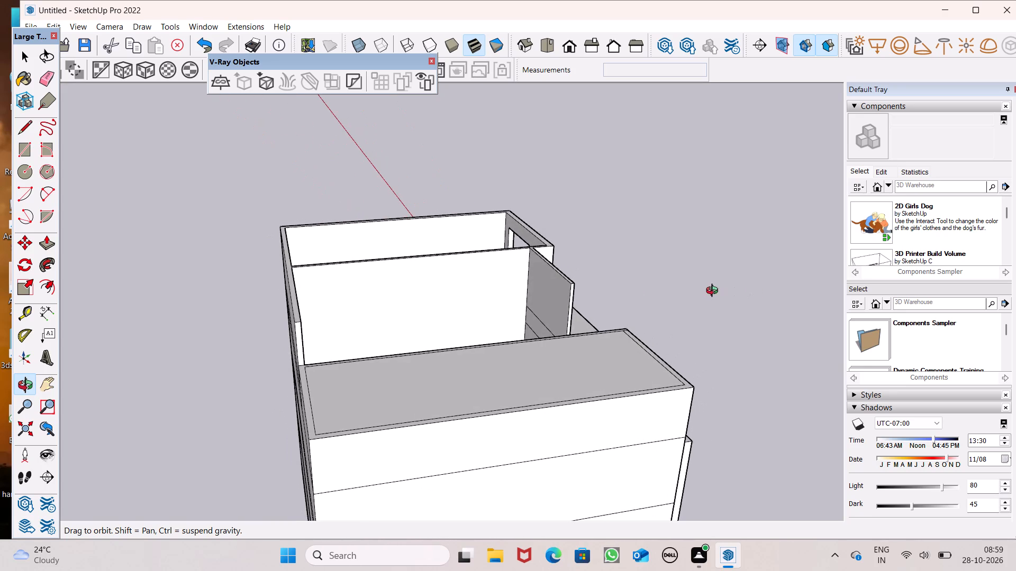
middle_drag(714, 292, 709, 291)
middle_drag(273, 363, 418, 413)
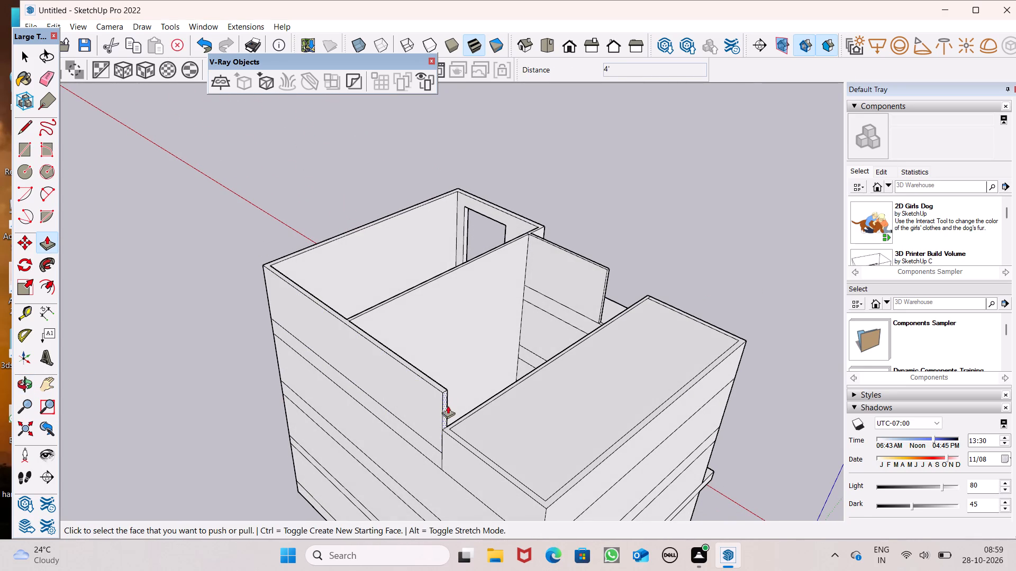
drag(445, 408, 606, 277)
Push the top of the low wall piece left in the rear wall's gap down 4'.
scroll(450, 443, up, 1)
middle_drag(450, 444, 602, 404)
scroll(628, 376, up, 4)
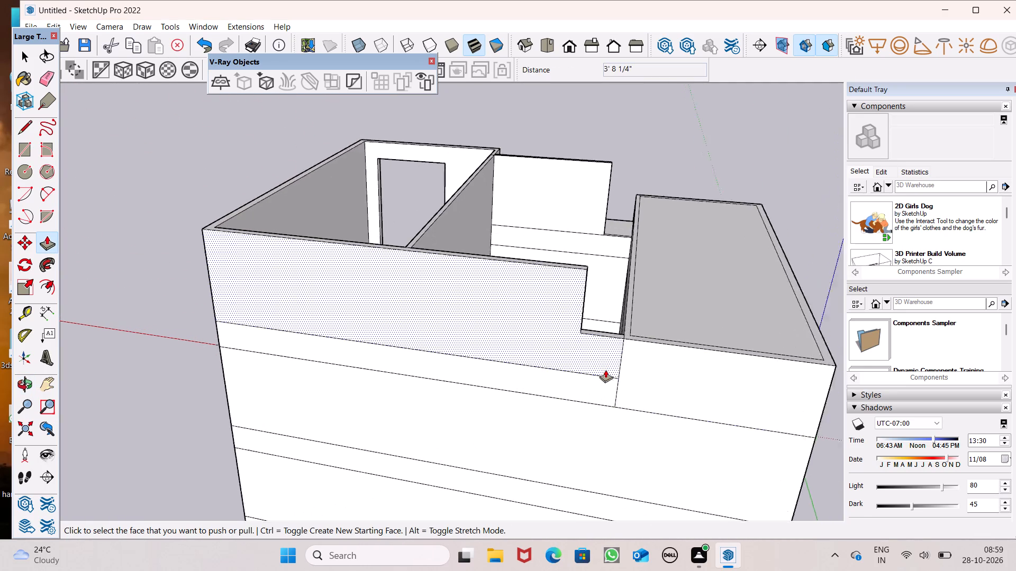
scroll(605, 370, up, 3)
middle_drag(596, 329, 501, 374)
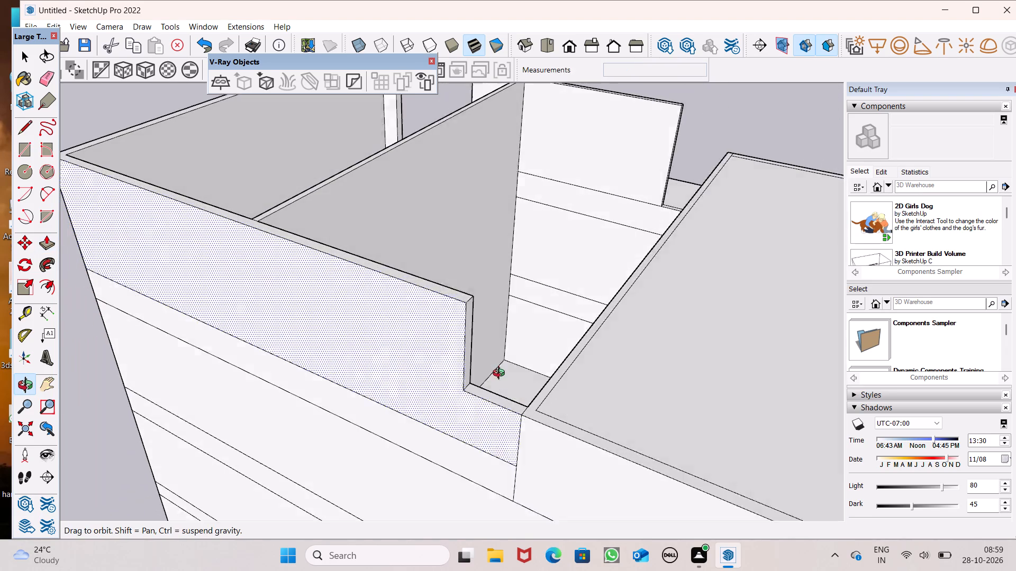
middle_drag(501, 374, 500, 375)
drag(473, 407, 457, 448)
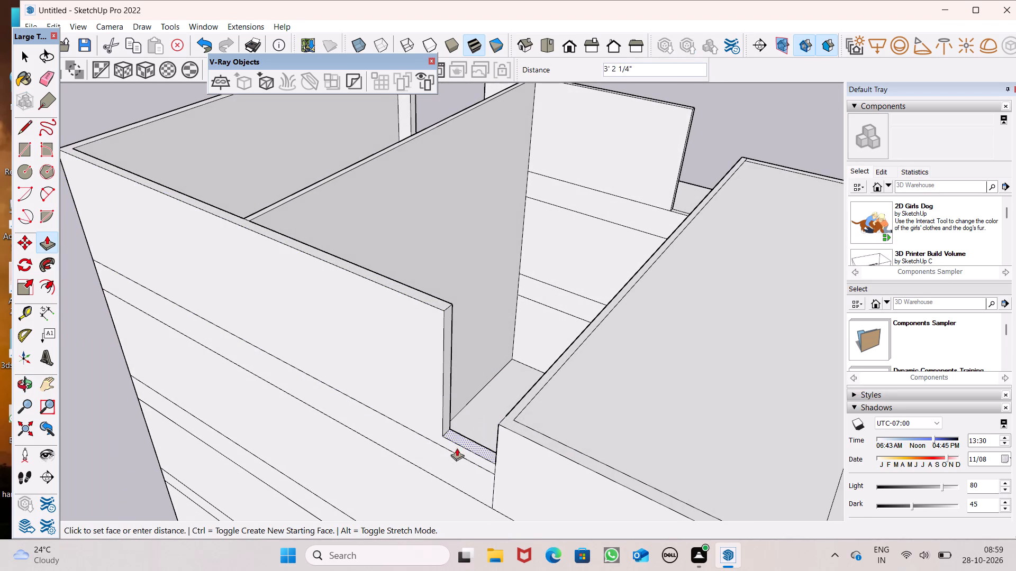
drag(457, 448, 452, 453)
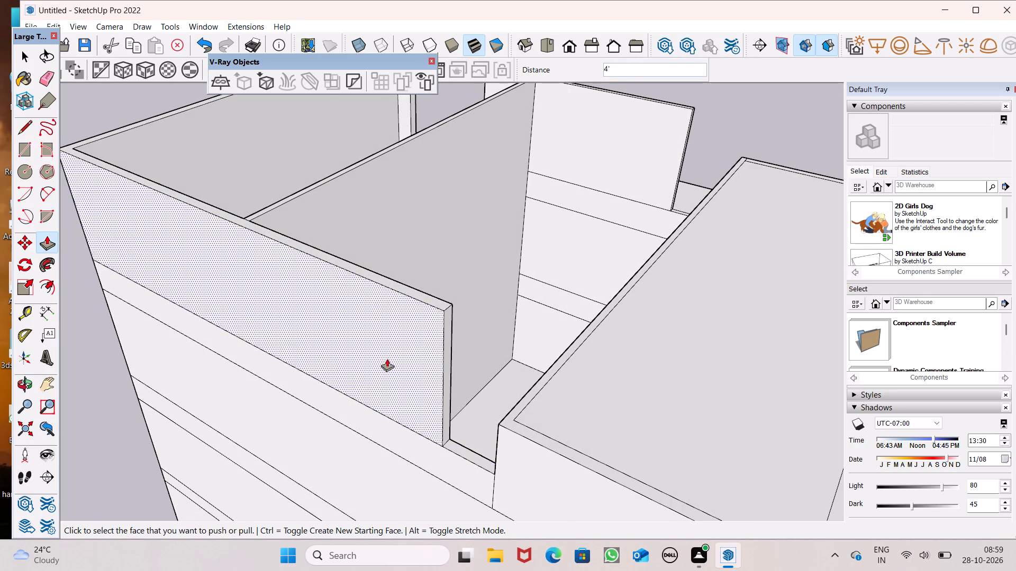
Push the top-storey front wall's free end face beside the gap back by a further 7 3/16" or so.
scroll(387, 357, down, 10)
middle_drag(565, 355, 0, 398)
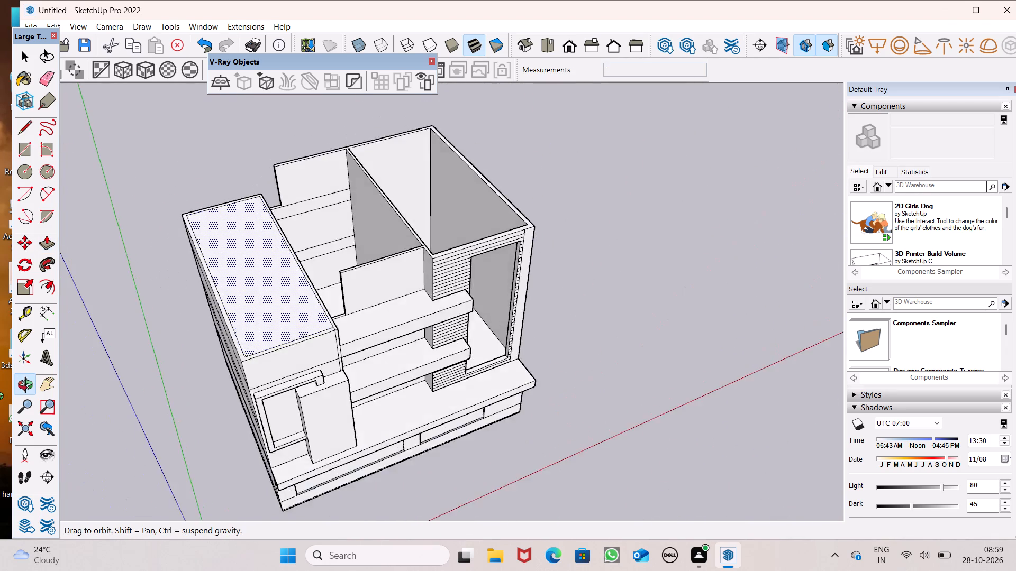
middle_drag(0, 398, 18, 335)
scroll(322, 229, up, 5)
scroll(364, 277, up, 3)
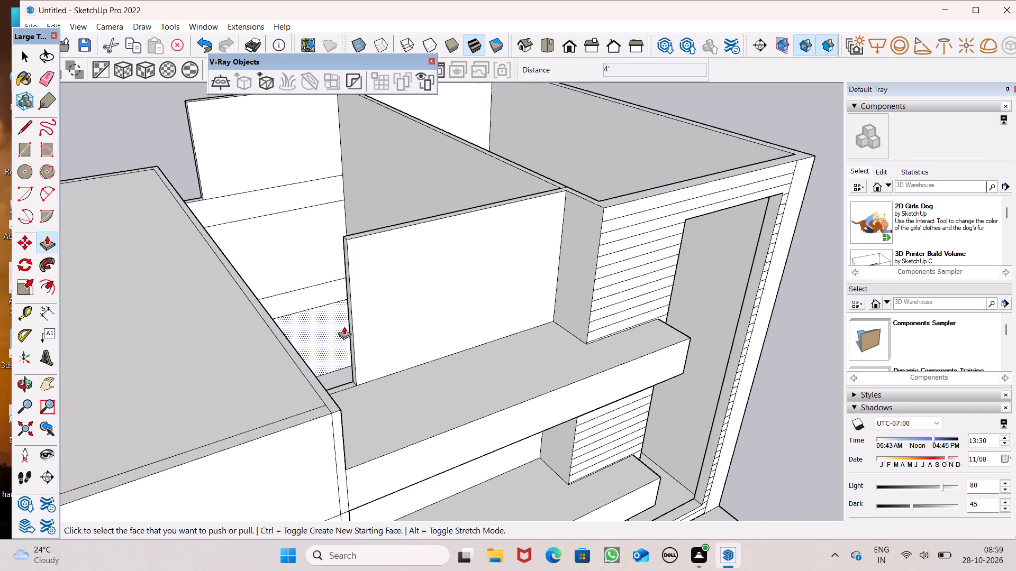
middle_drag(362, 352, 403, 351)
scroll(387, 348, up, 4)
drag(383, 353, 383, 353)
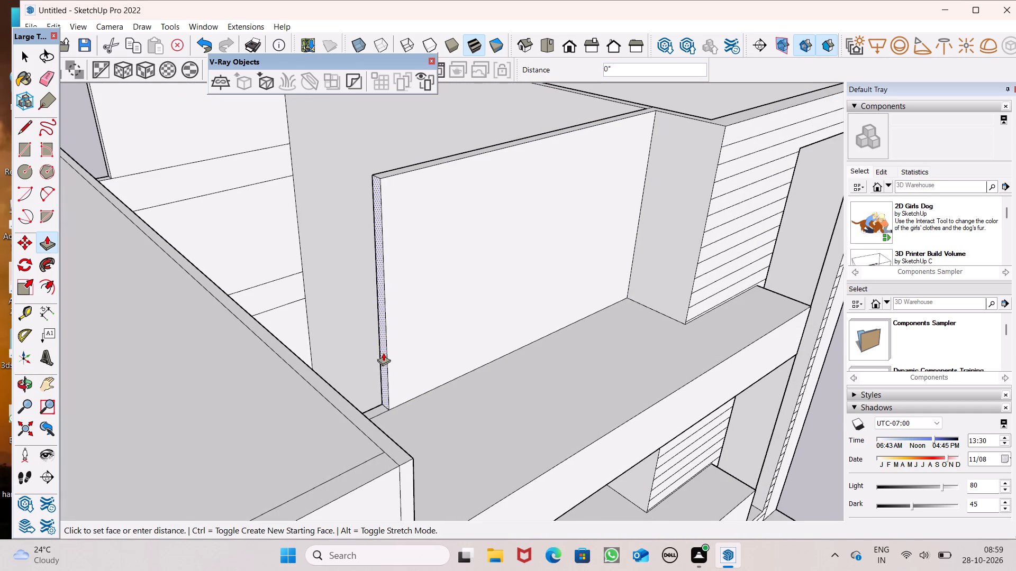
drag(383, 353, 395, 349)
Push the top-storey rear wall's free end face beside the gap back 7 3/16", level with the front wall's end.
scroll(334, 283, down, 6)
scroll(235, 259, down, 4)
middle_drag(223, 258, 310, 317)
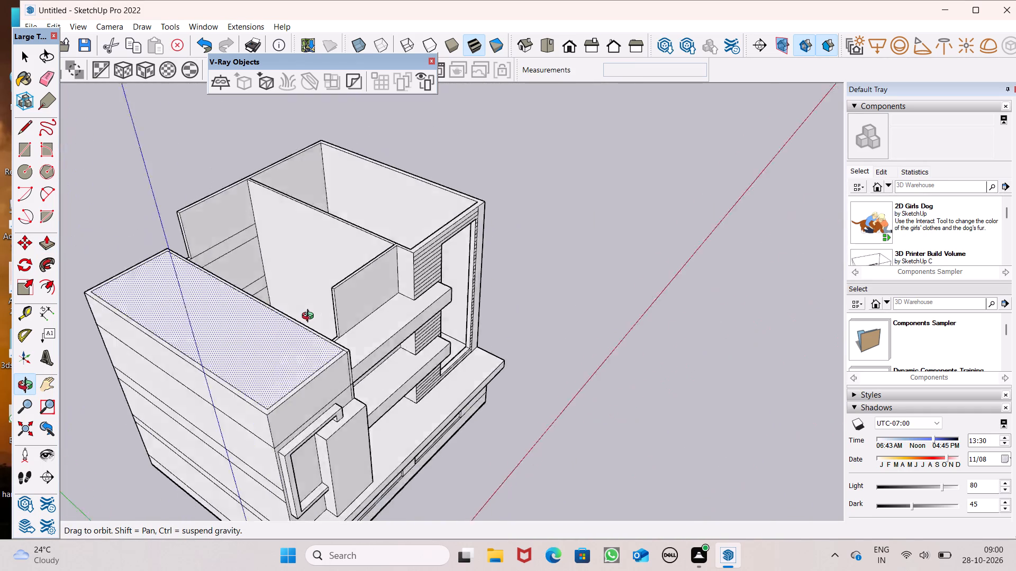
middle_drag(310, 317, 421, 351)
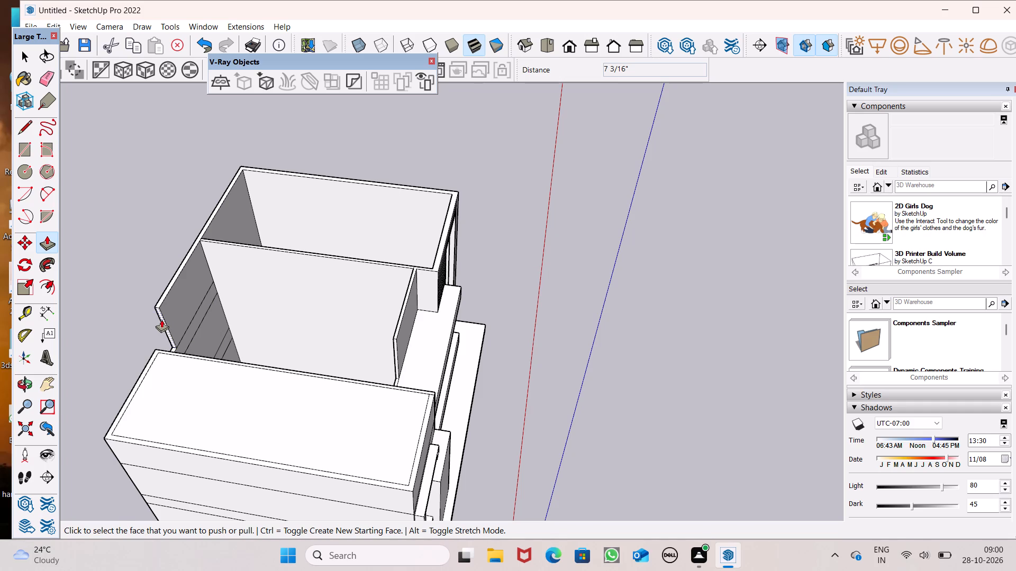
drag(161, 318, 392, 343)
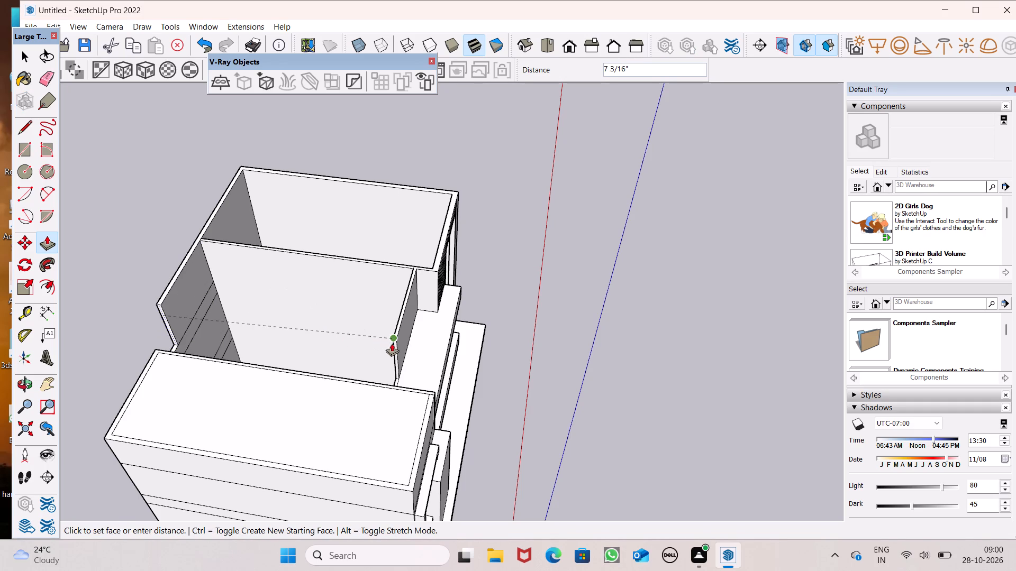
drag(392, 343, 392, 343)
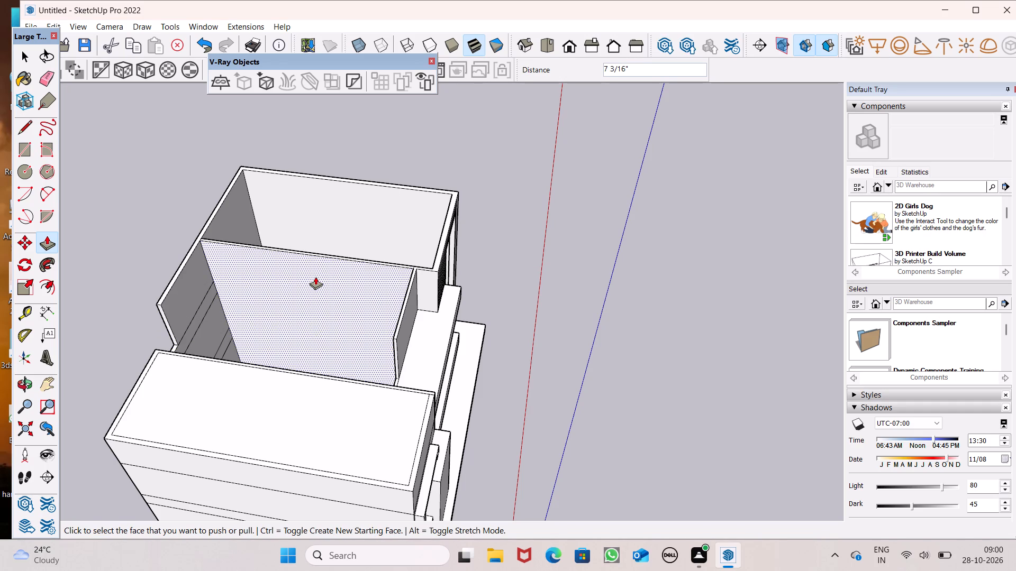
Extend the top-storey rear wall's free end by 6" with Push/Pull, starting a new face so the added piece stays a separate segment.
scroll(314, 273, down, 2)
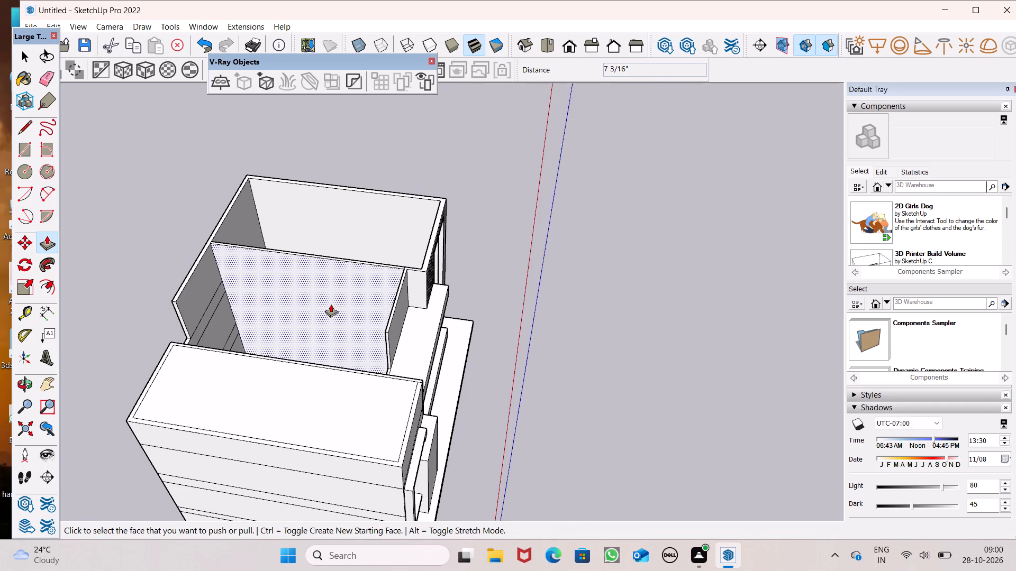
middle_drag(331, 304, 289, 312)
scroll(228, 228, down, 2)
middle_drag(244, 242, 94, 207)
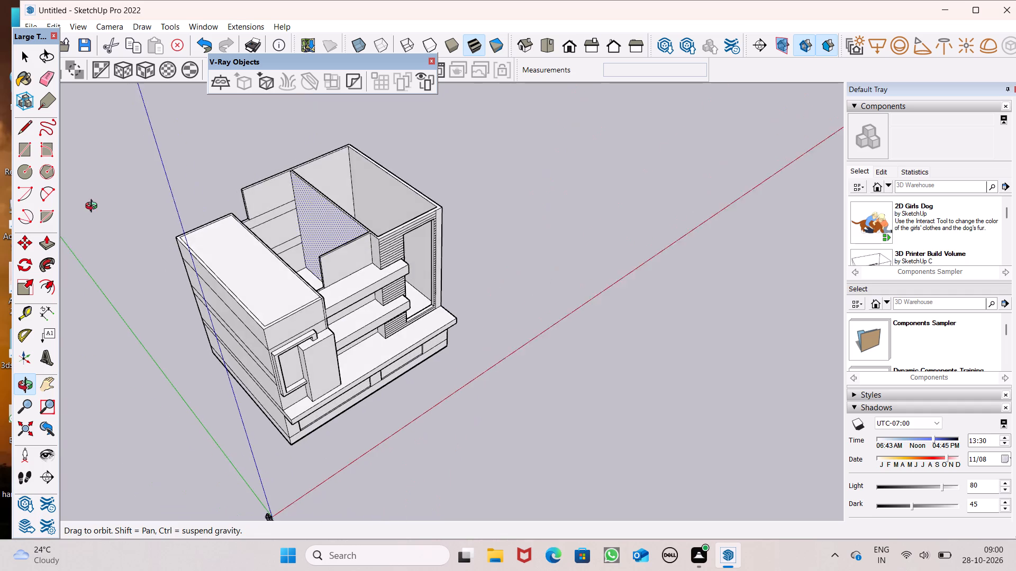
middle_drag(94, 207, 105, 174)
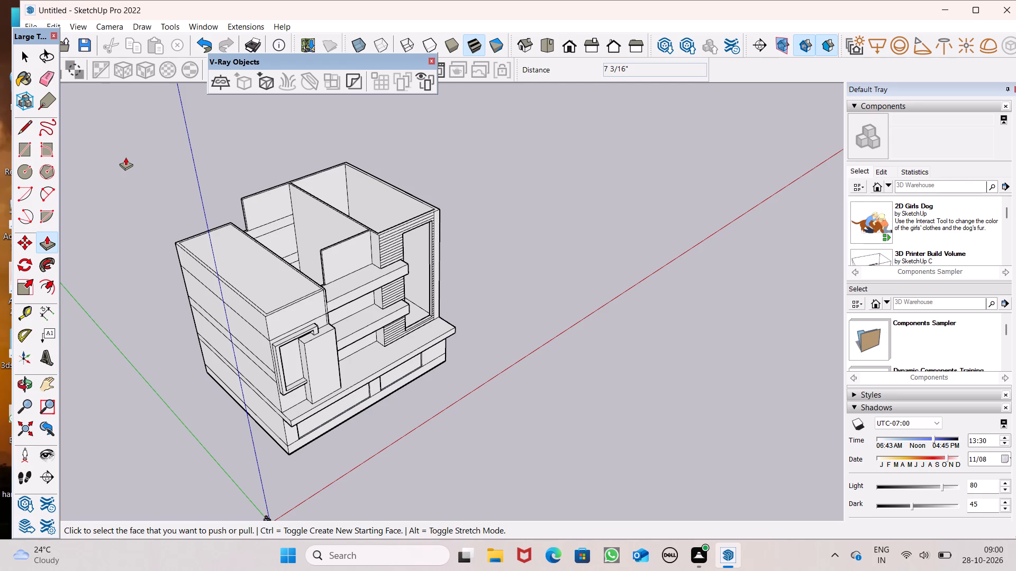
middle_drag(391, 232, 245, 217)
scroll(391, 232, up, 1)
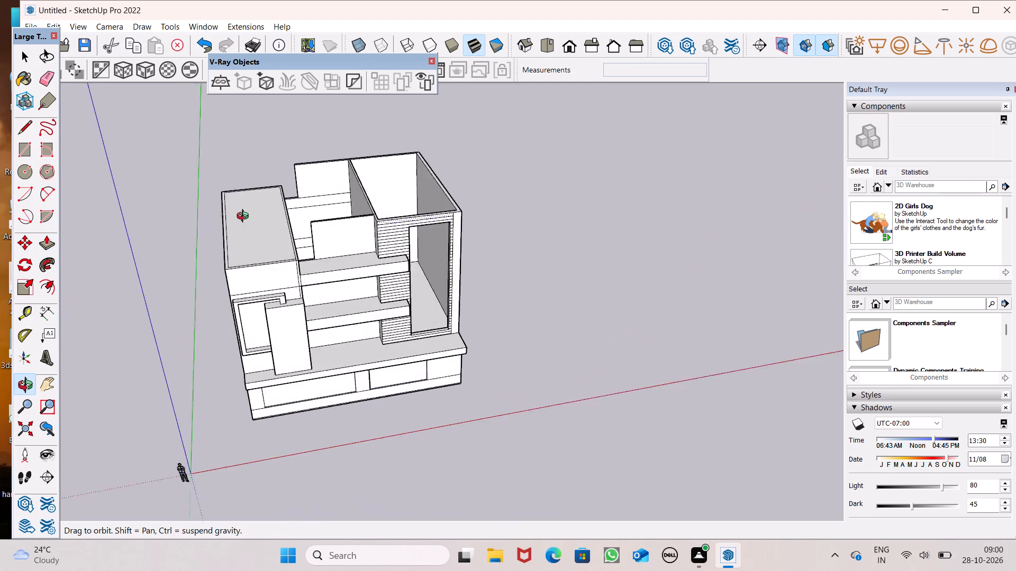
middle_drag(245, 217, 238, 216)
scroll(224, 143, up, 3)
middle_drag(231, 144, 631, 173)
scroll(631, 173, up, 1)
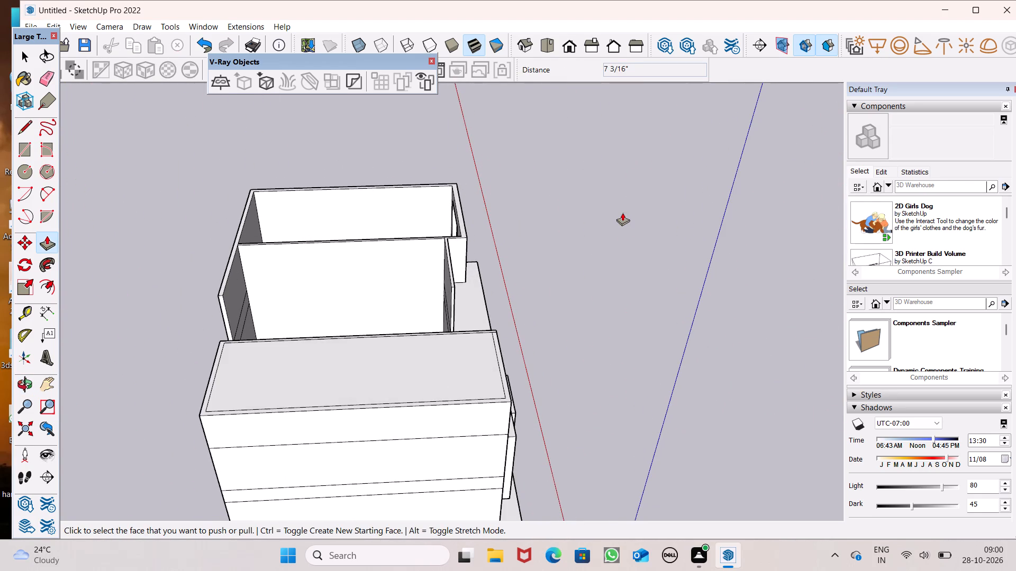
scroll(231, 303, down, 2)
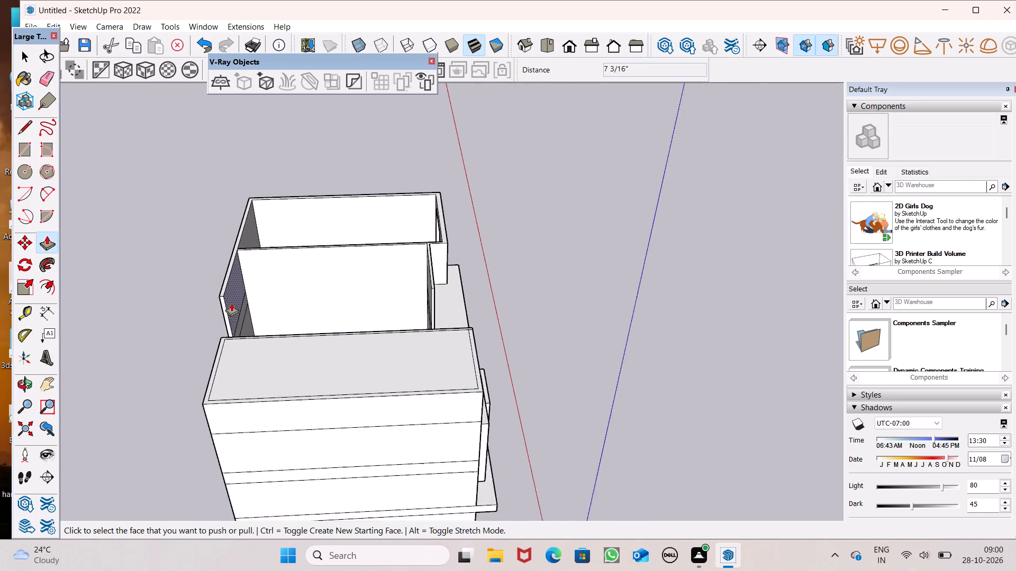
middle_drag(223, 330, 174, 394)
scroll(181, 369, up, 5)
scroll(232, 281, up, 3)
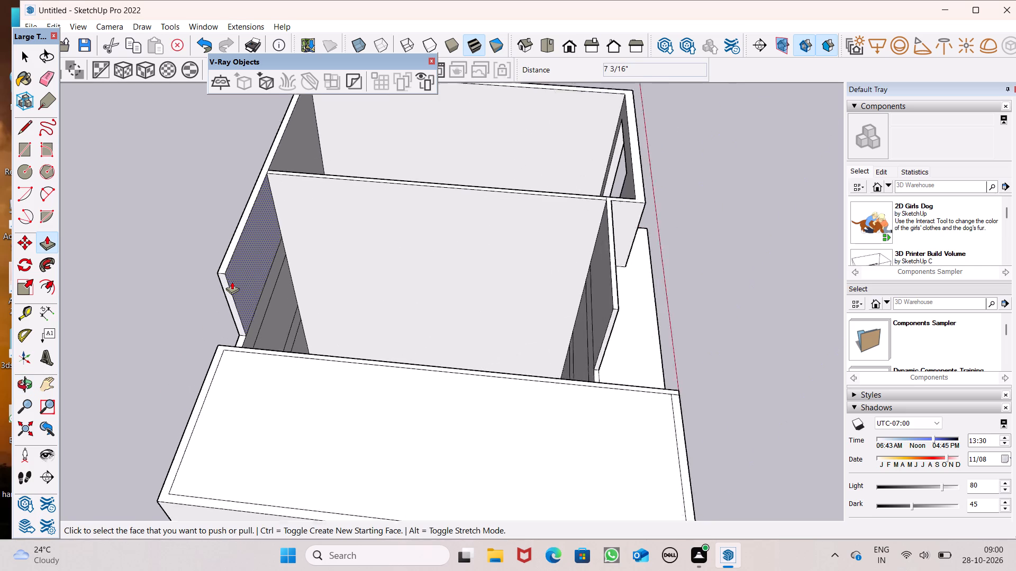
scroll(232, 281, up, 2)
drag(228, 291, 230, 302)
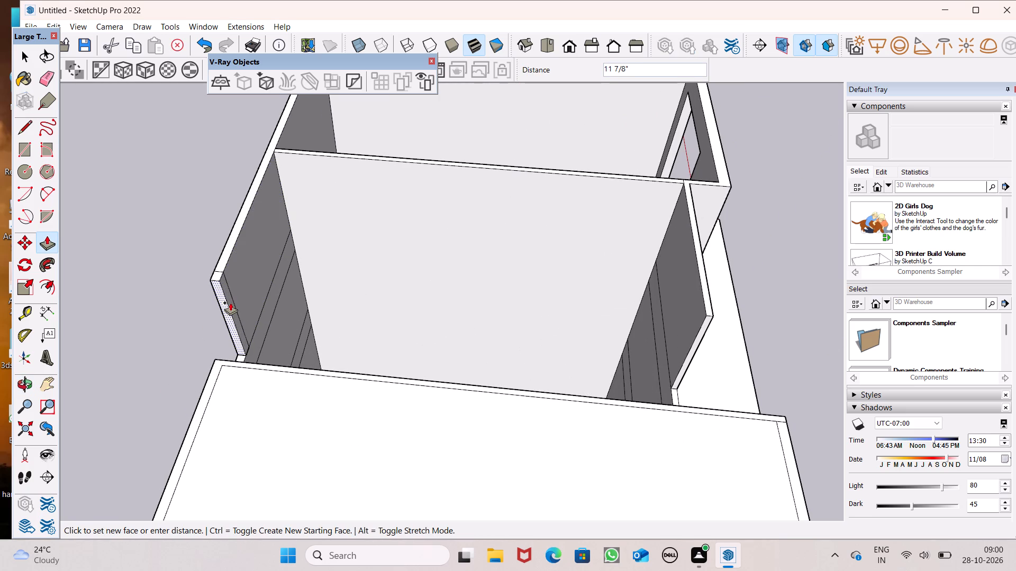
drag(230, 302, 228, 302)
text(6")
key(Return)
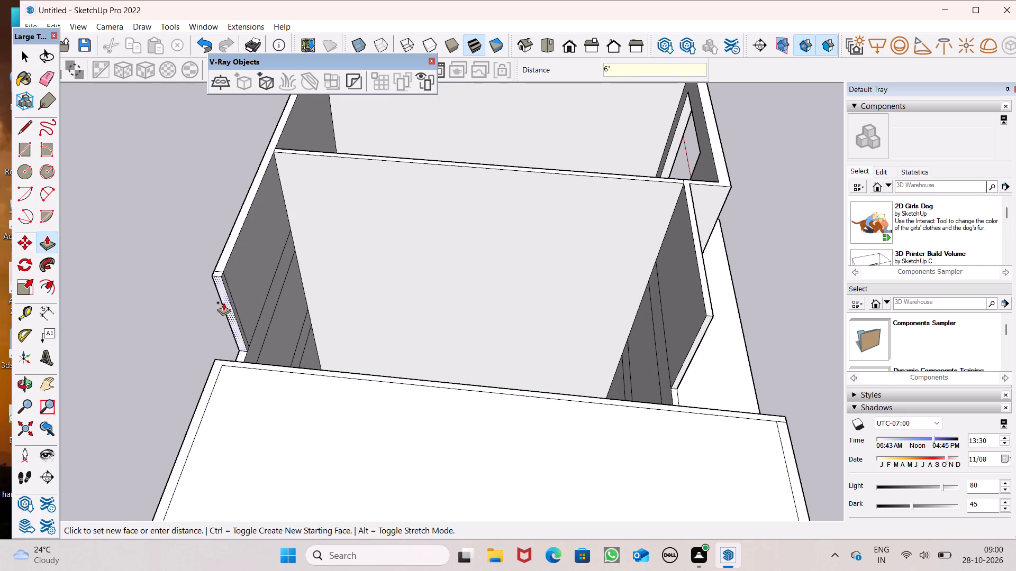
Pull the inner side face of the rear wall's 6" end segment 37' 7 9/16" across to the front wall's end, forming a cross wall.
middle_drag(259, 333, 0, 284)
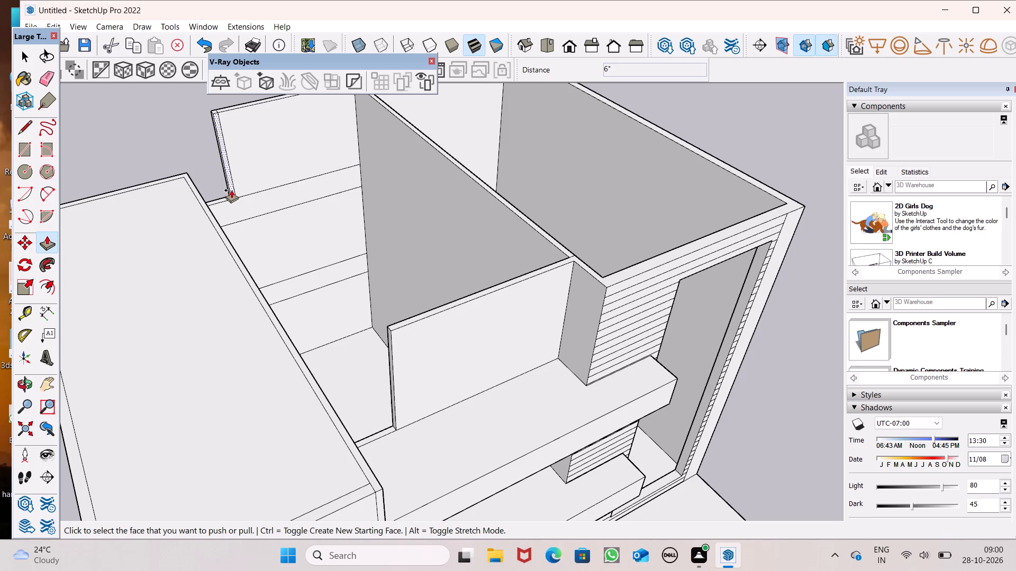
drag(231, 190, 394, 337)
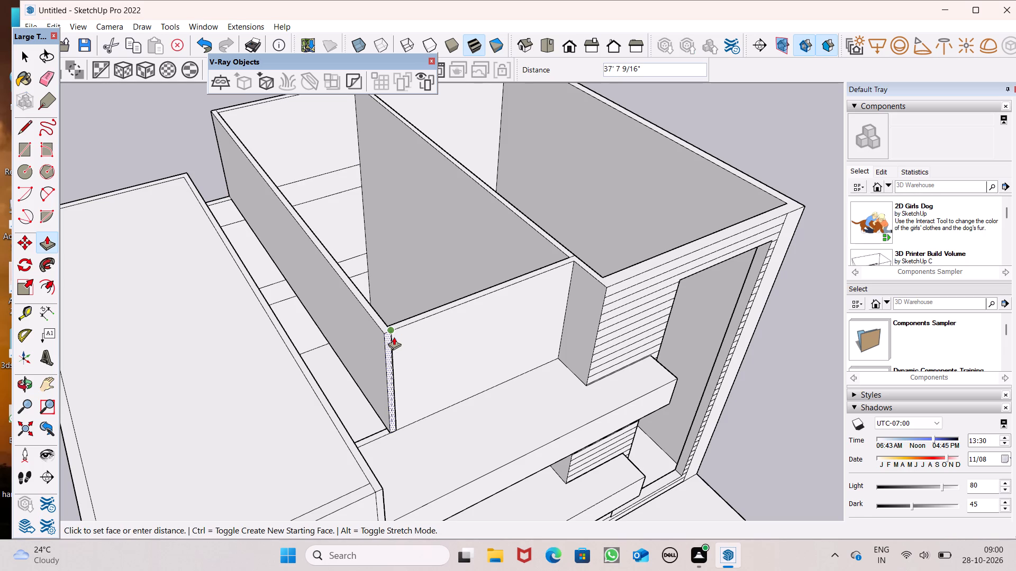
drag(394, 337, 393, 331)
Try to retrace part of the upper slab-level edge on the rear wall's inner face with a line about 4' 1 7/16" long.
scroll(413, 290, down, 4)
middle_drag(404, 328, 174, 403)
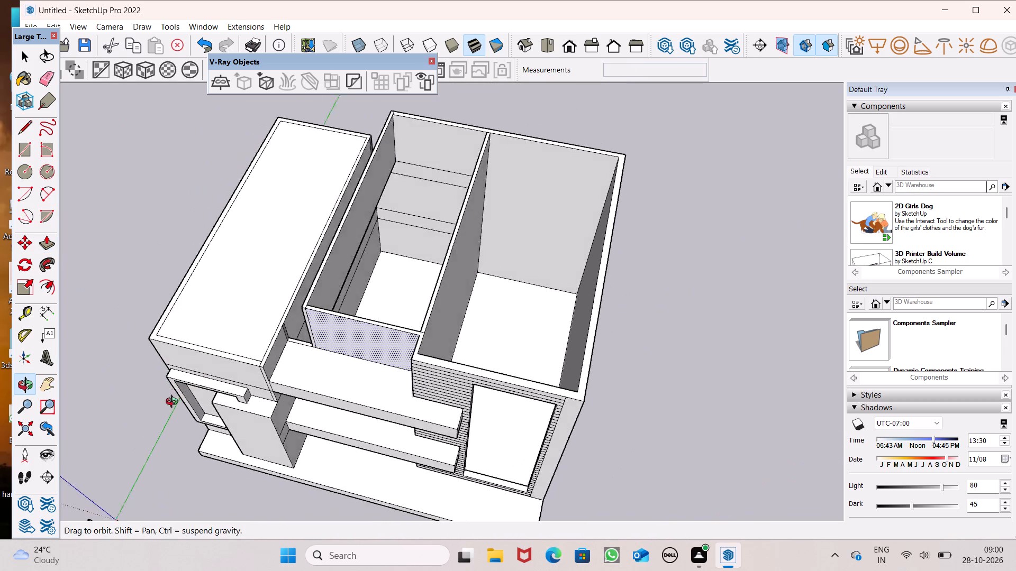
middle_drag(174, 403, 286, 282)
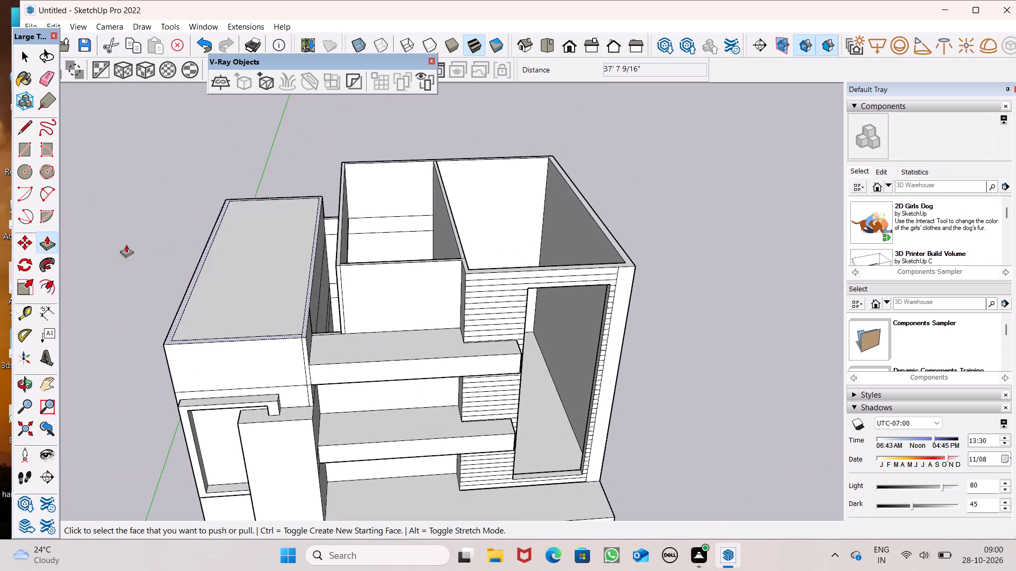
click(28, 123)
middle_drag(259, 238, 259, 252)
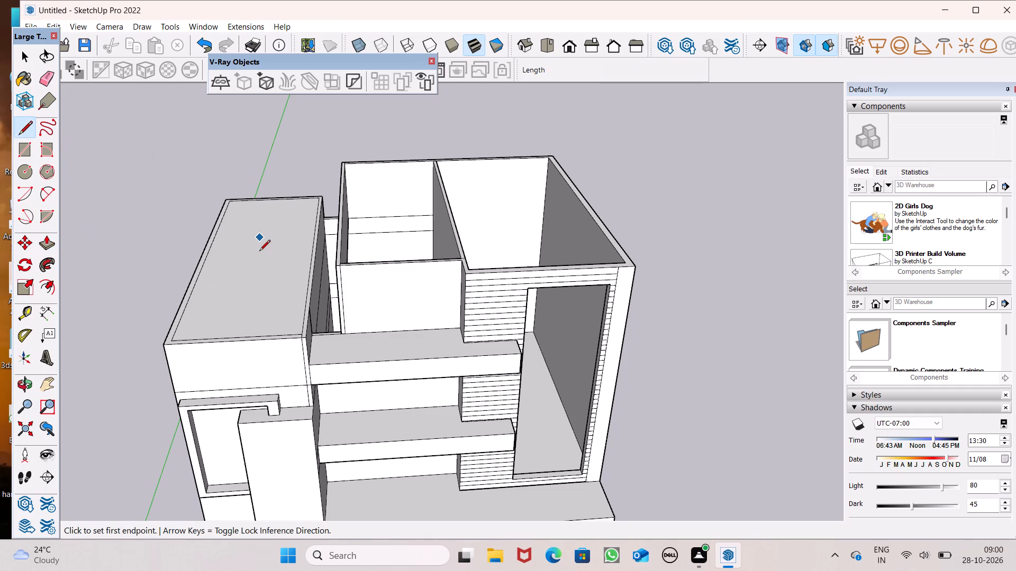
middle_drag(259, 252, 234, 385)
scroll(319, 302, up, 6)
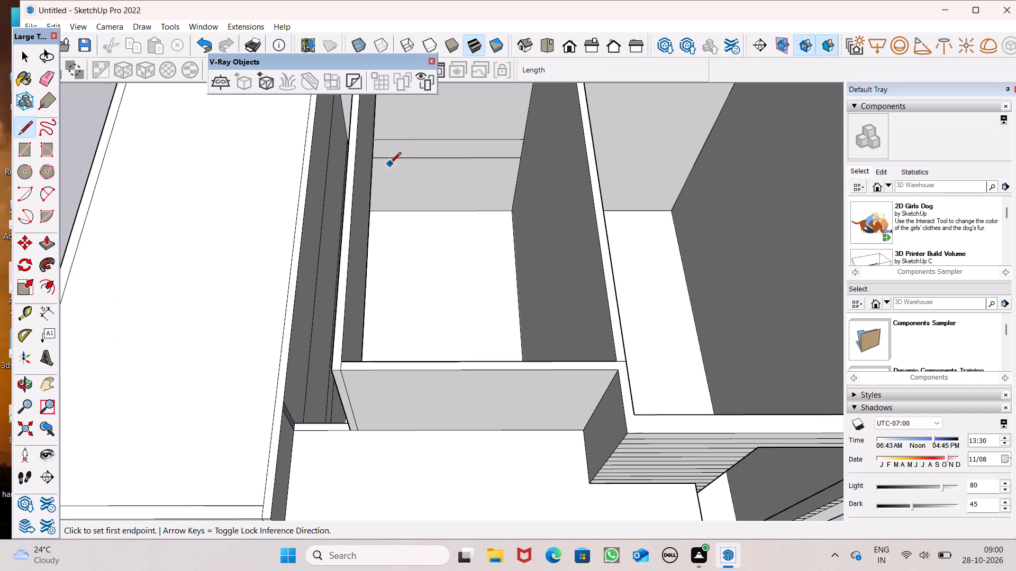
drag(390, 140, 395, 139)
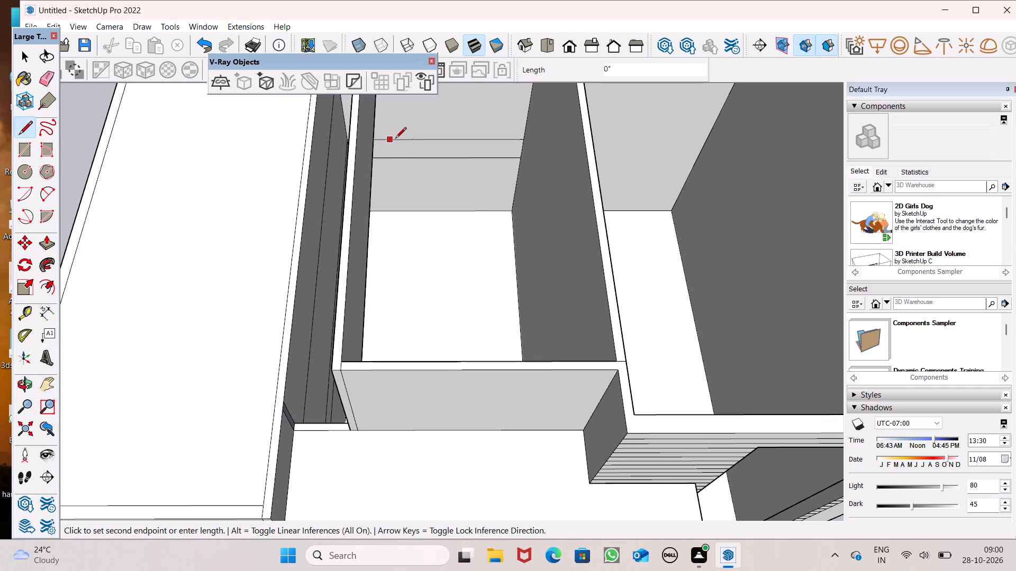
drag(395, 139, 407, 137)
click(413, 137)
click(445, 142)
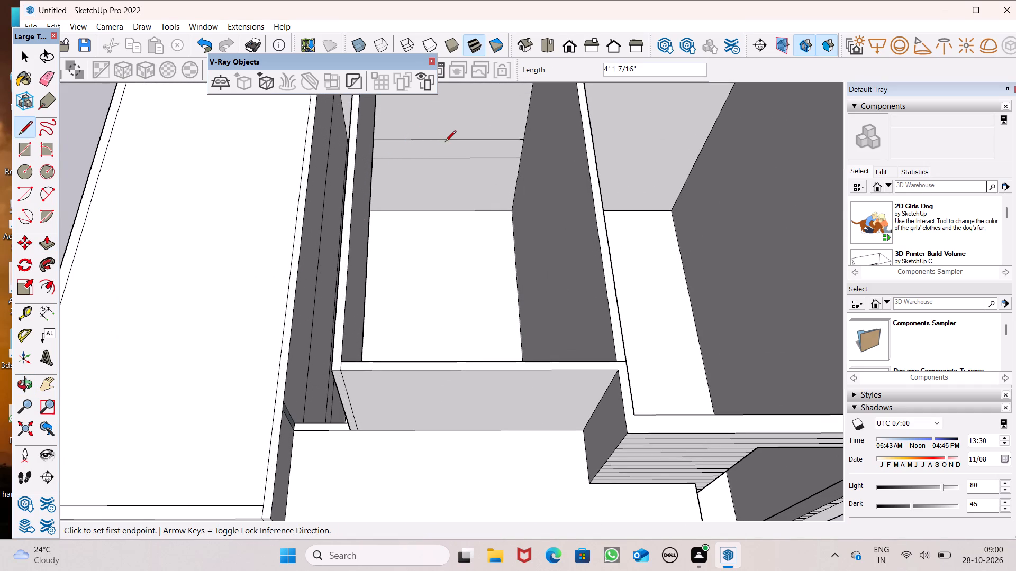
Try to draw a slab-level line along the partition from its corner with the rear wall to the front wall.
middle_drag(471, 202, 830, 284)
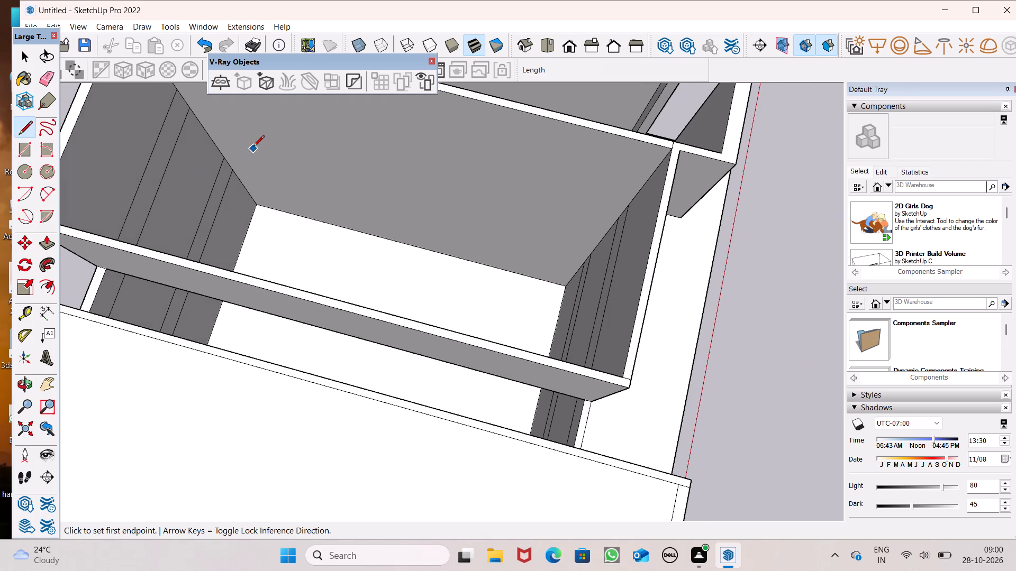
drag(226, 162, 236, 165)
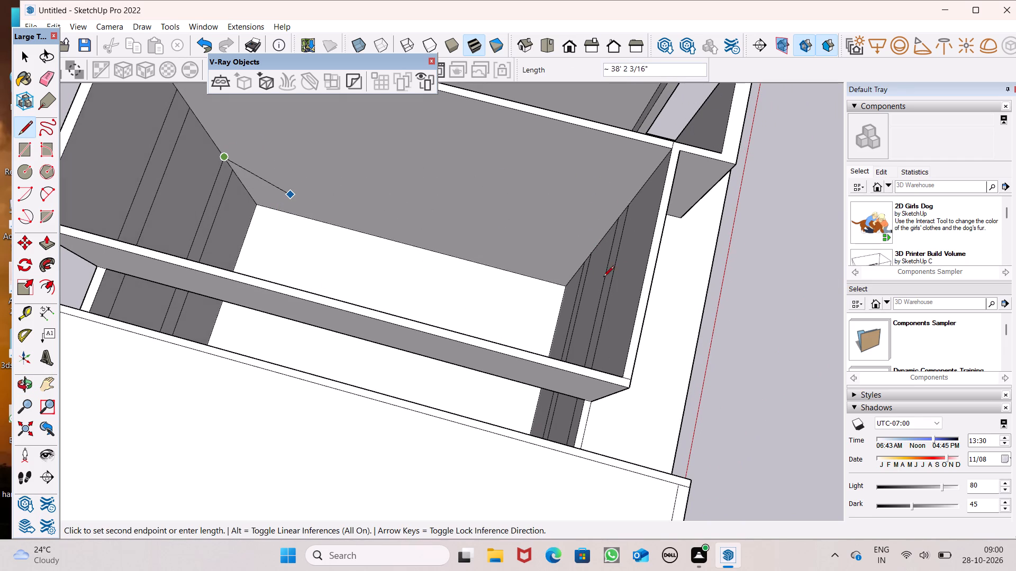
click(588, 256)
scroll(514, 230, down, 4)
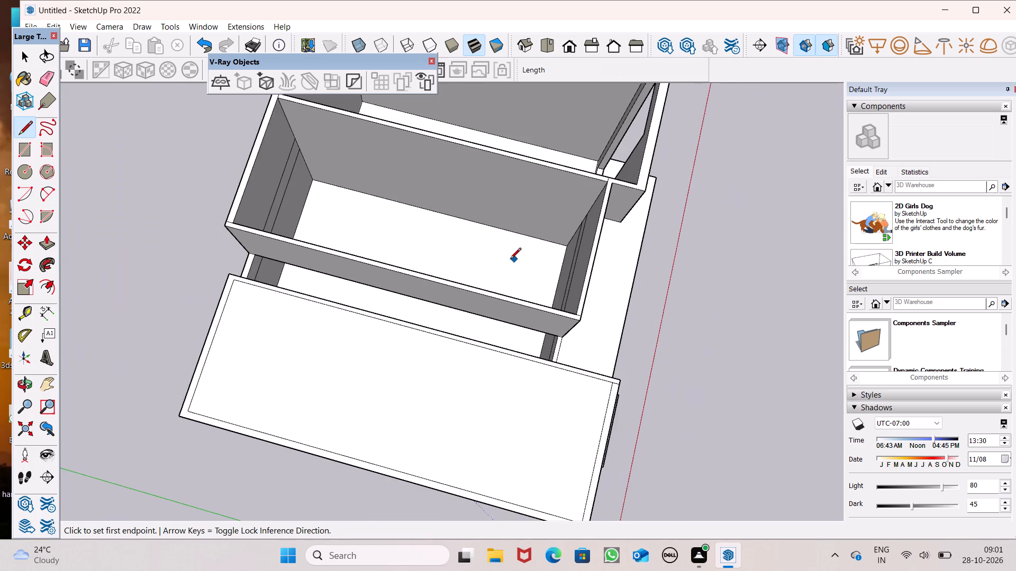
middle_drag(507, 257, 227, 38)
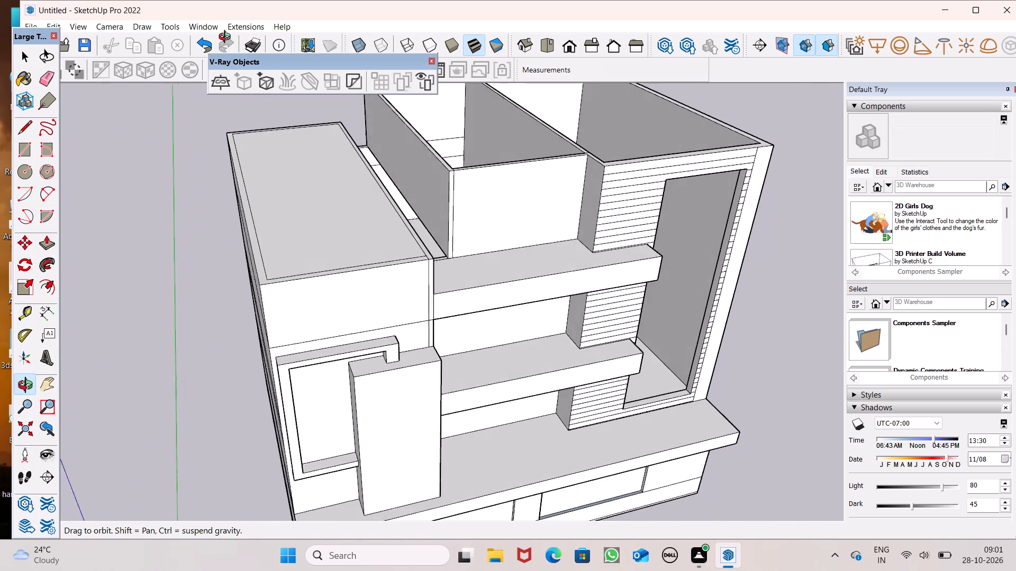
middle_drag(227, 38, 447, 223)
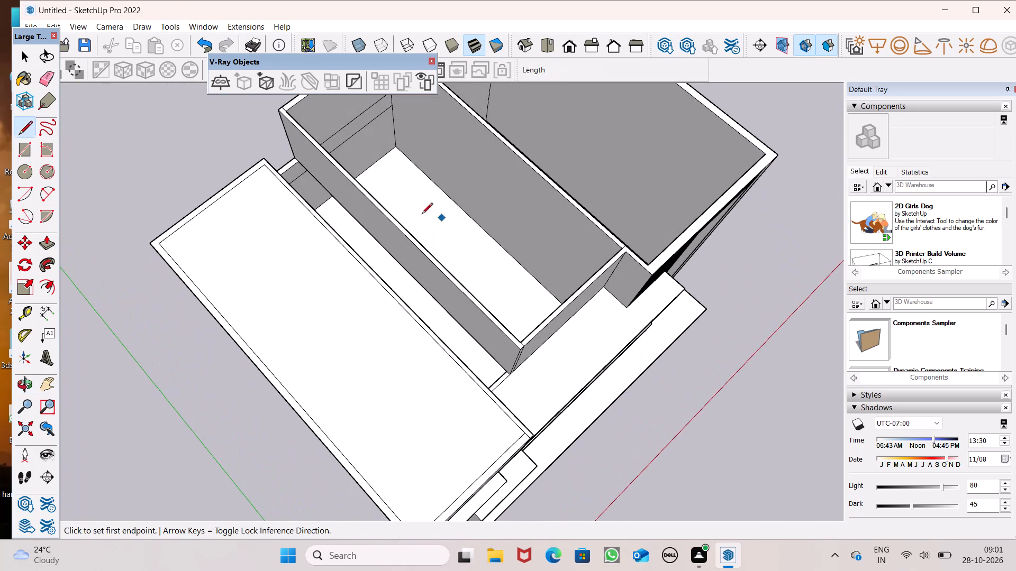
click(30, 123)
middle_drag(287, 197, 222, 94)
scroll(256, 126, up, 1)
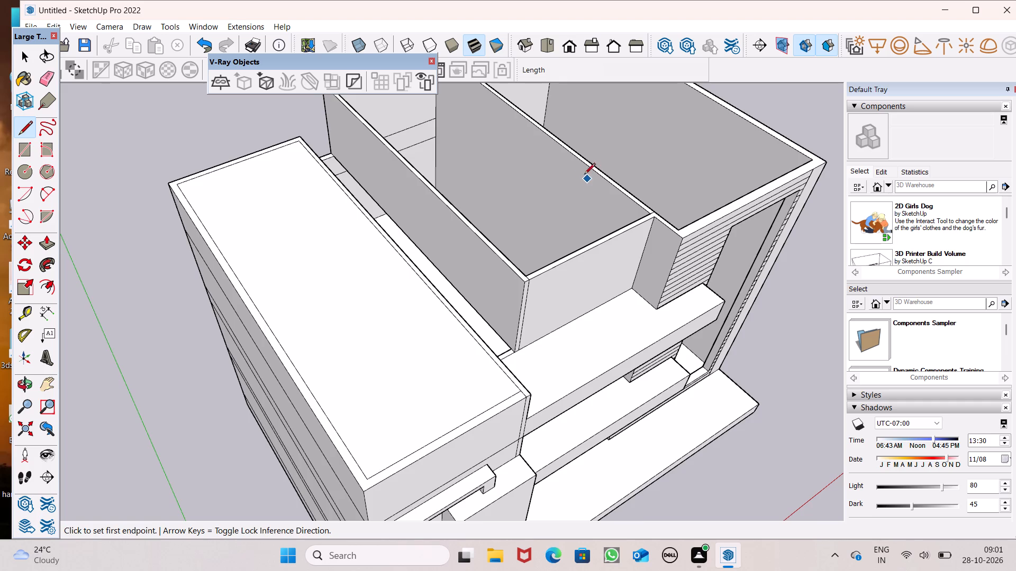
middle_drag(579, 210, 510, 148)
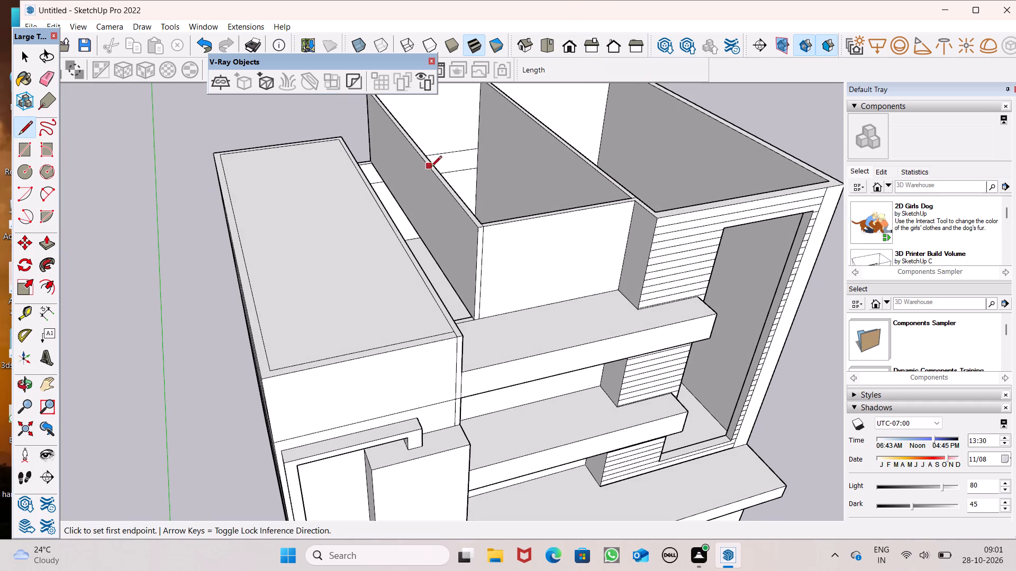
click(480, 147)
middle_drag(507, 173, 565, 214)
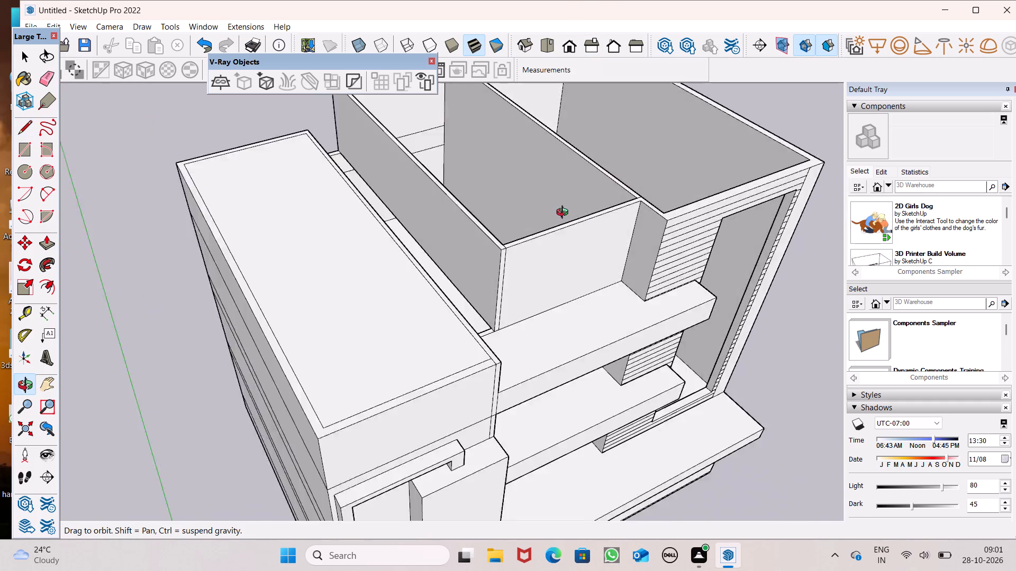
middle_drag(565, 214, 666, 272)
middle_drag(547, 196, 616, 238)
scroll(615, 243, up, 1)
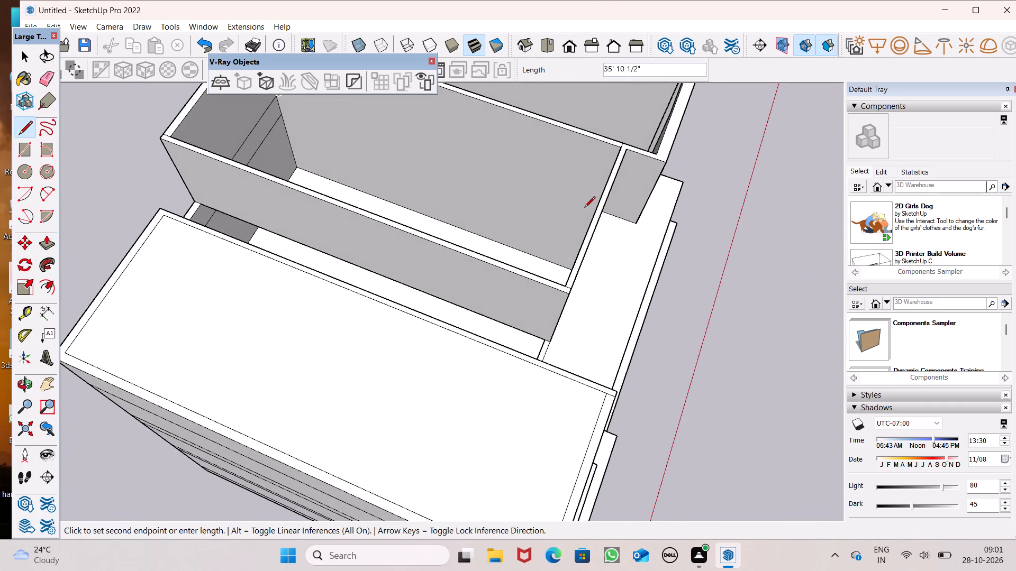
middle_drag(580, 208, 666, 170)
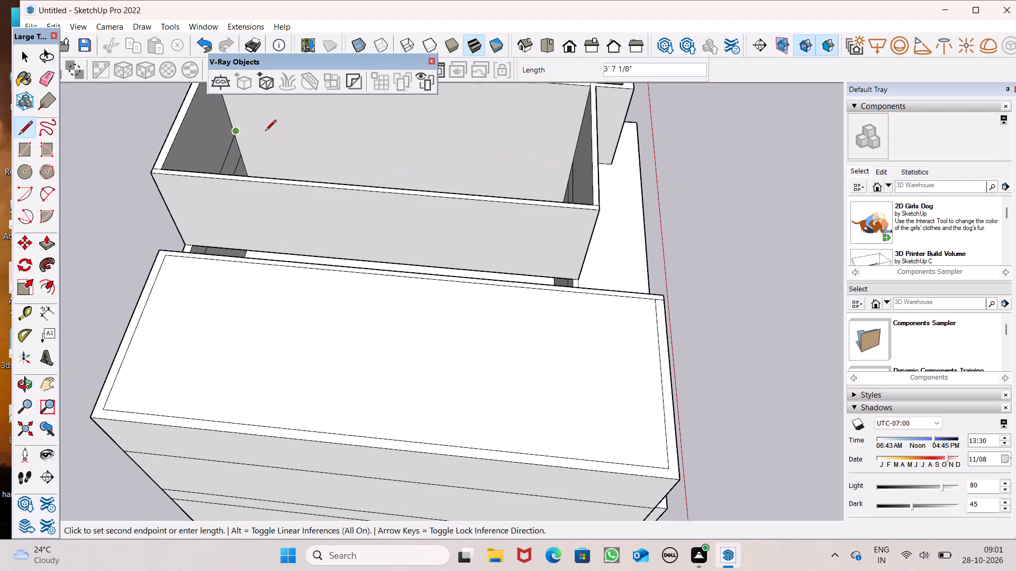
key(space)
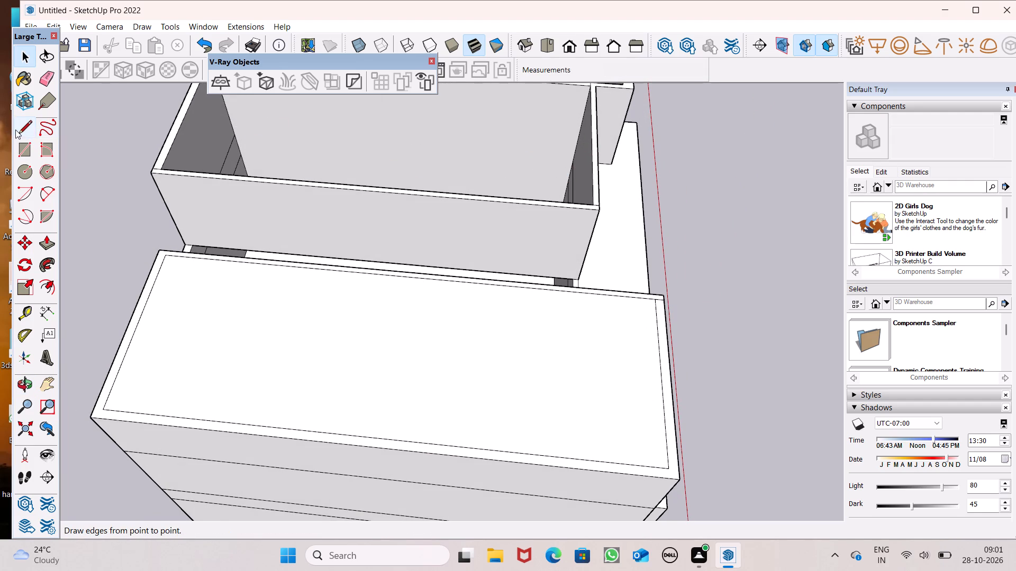
Draw a 37' 1 9/16" slab-level line along the partition from the rear wall to the front wall, closing a floor face in the room.
click(31, 121)
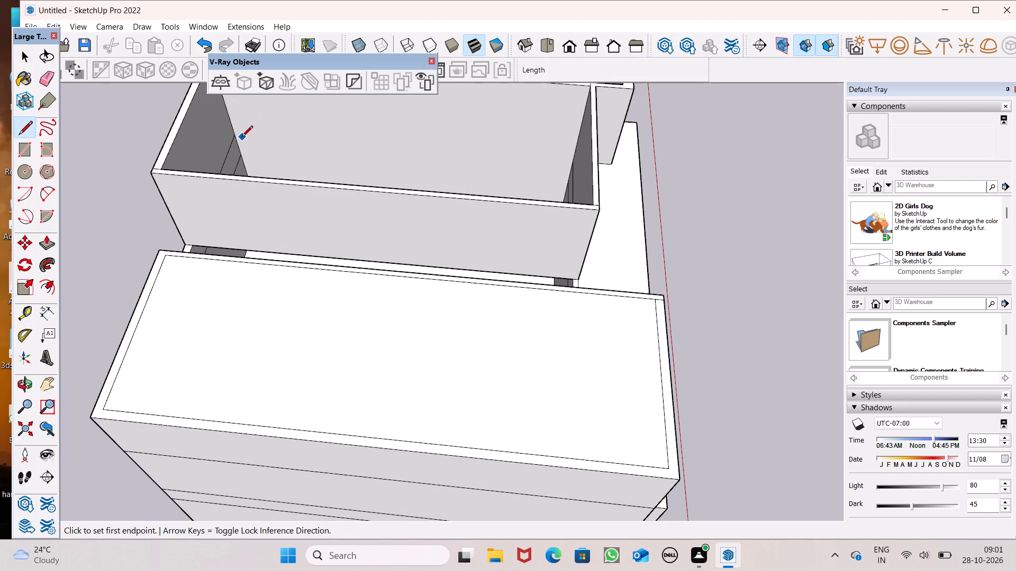
click(235, 135)
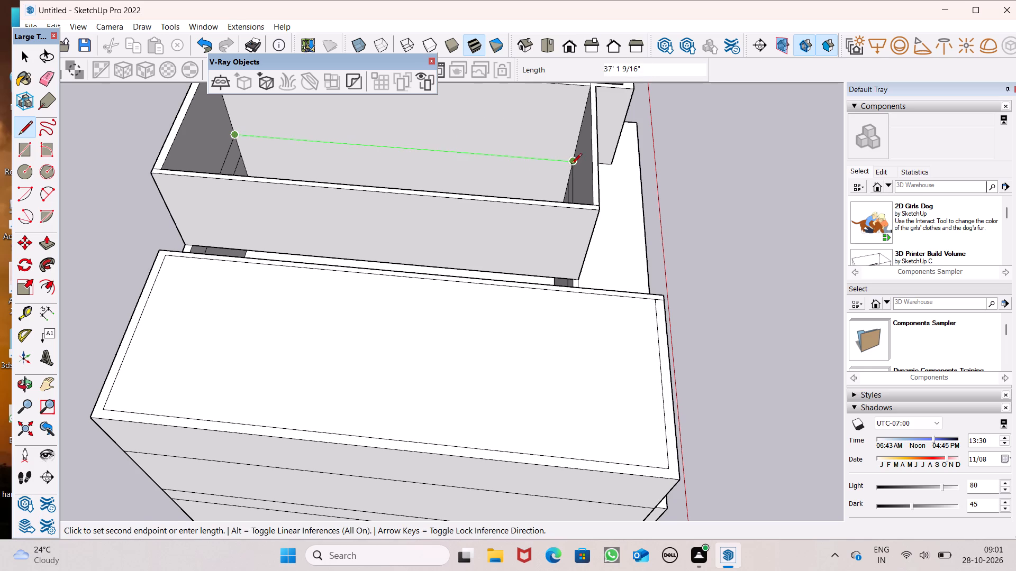
click(571, 164)
scroll(471, 137, down, 5)
middle_drag(511, 199, 93, 182)
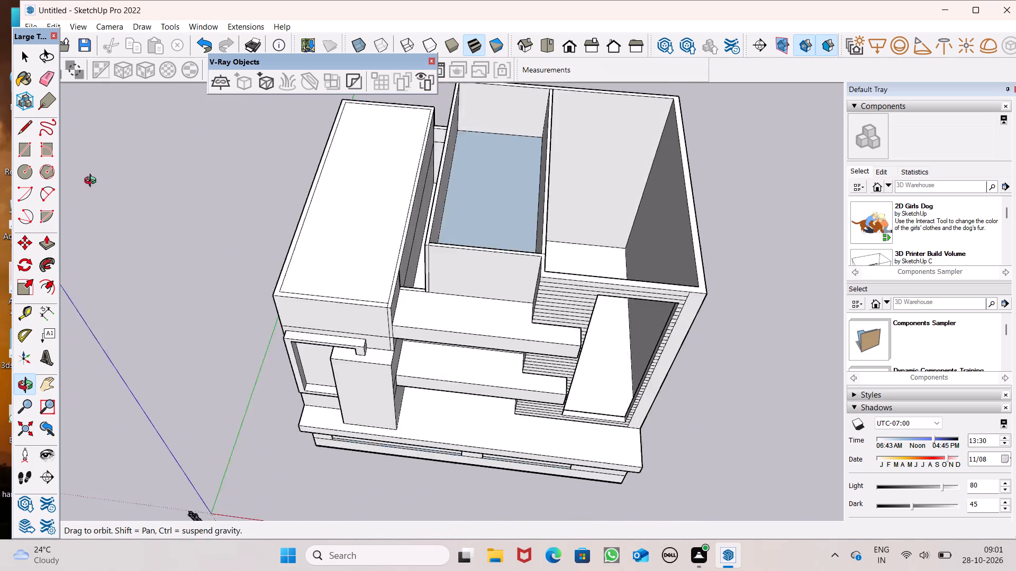
Push/Pull the top-storey room's new floor face by 6" to give the floor a slab thickness.
middle_drag(93, 182, 130, 171)
scroll(130, 171, up, 1)
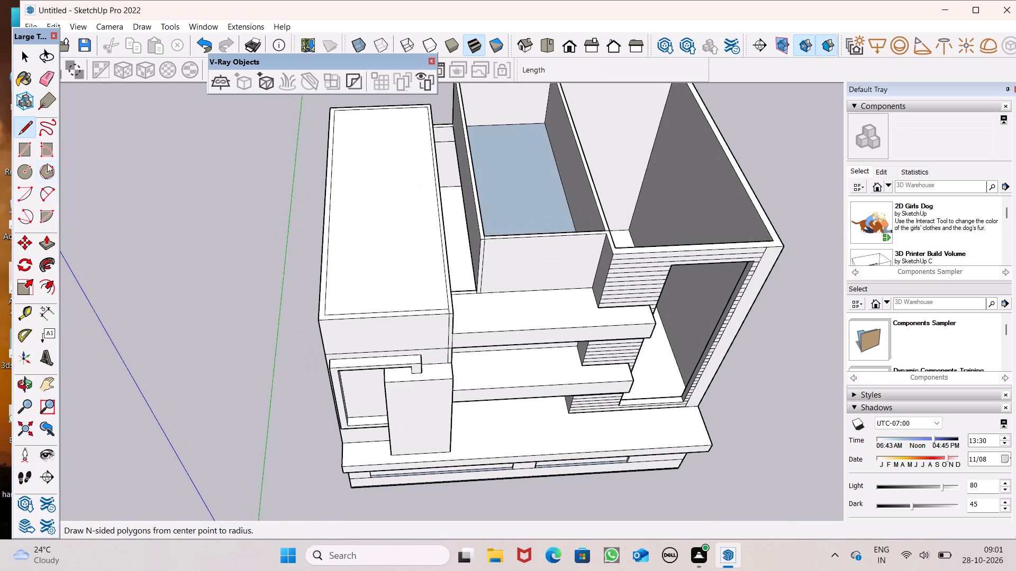
click(48, 233)
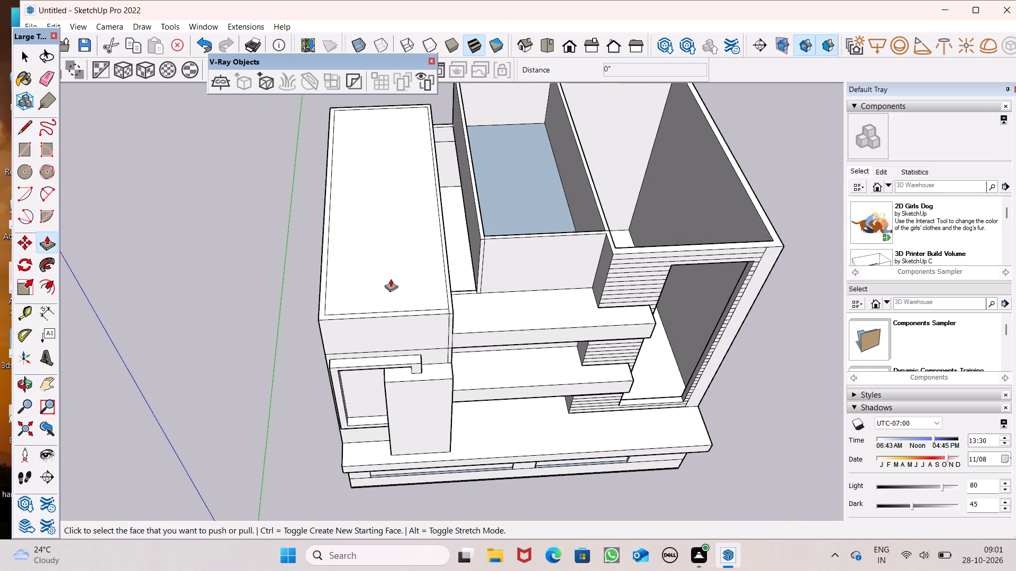
scroll(439, 187, up, 3)
drag(538, 205, 545, 223)
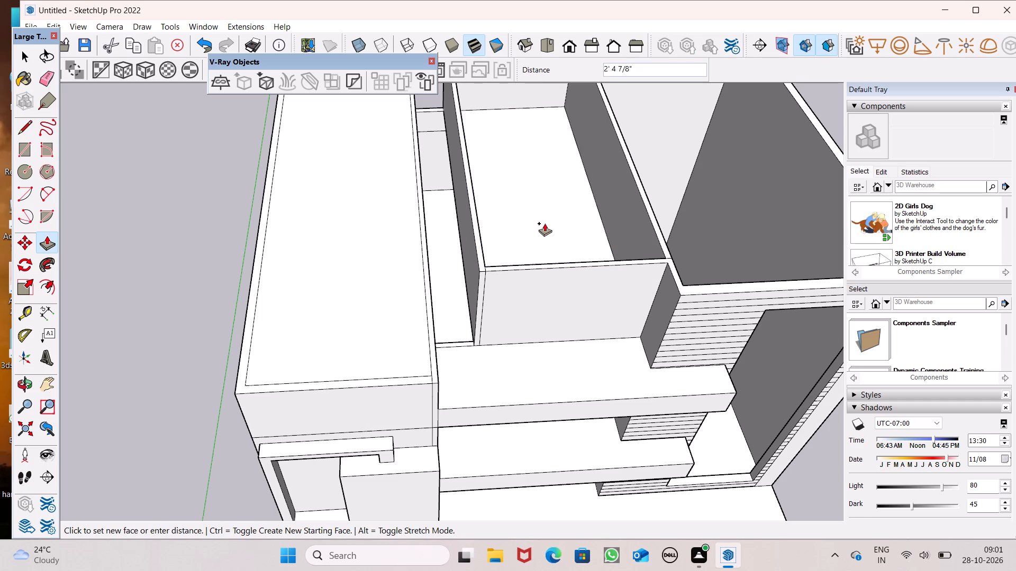
drag(545, 223, 543, 224)
key(6)
key(shift+quotedbl)
key(Return)
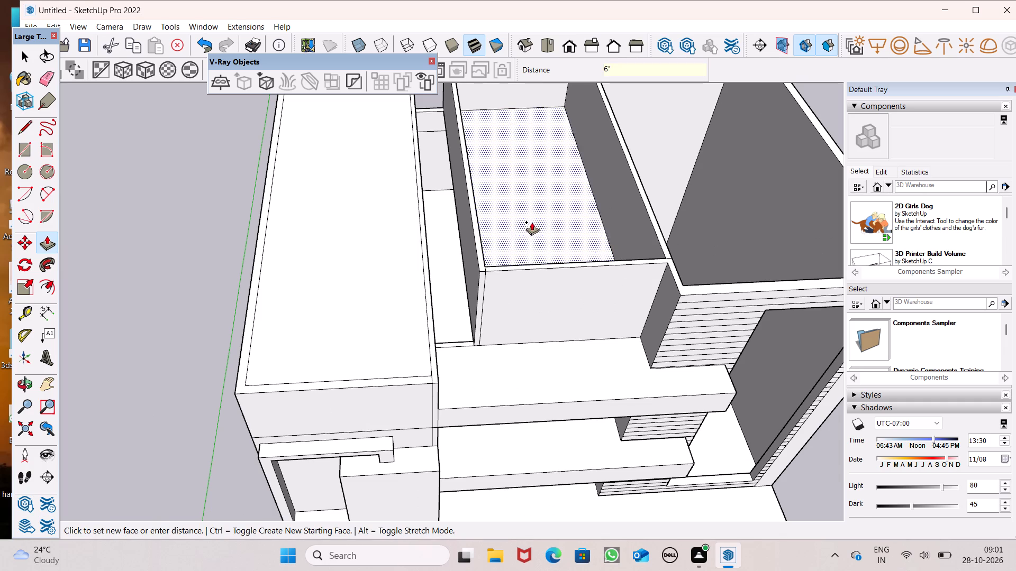
Pull the narrow slab-edge face below the room's outer side wall 4' 3 7/16" across the gap to the adjacent roofed block.
middle_drag(457, 316, 465, 296)
scroll(458, 311, up, 8)
middle_drag(495, 351, 546, 126)
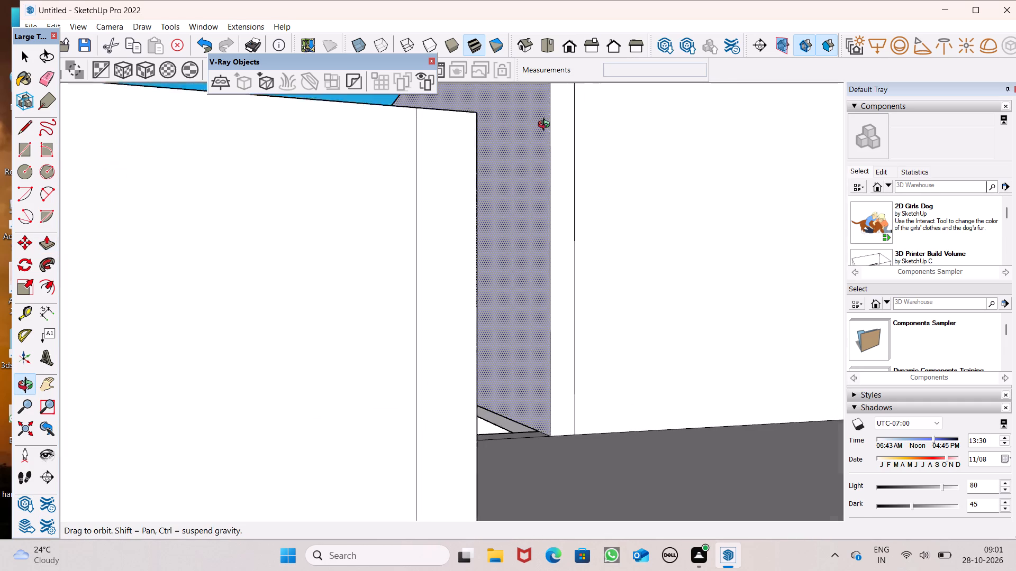
middle_drag(546, 126, 546, 125)
scroll(537, 369, down, 4)
middle_drag(522, 419, 490, 443)
scroll(502, 421, up, 5)
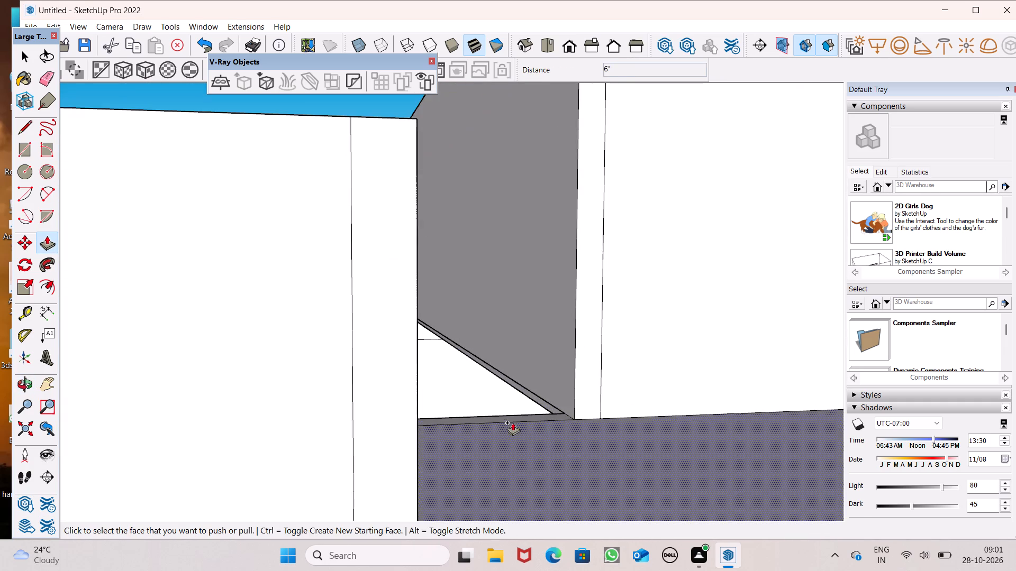
scroll(529, 421, down, 1)
middle_drag(529, 417, 496, 414)
middle_drag(566, 404, 565, 373)
drag(566, 427, 546, 431)
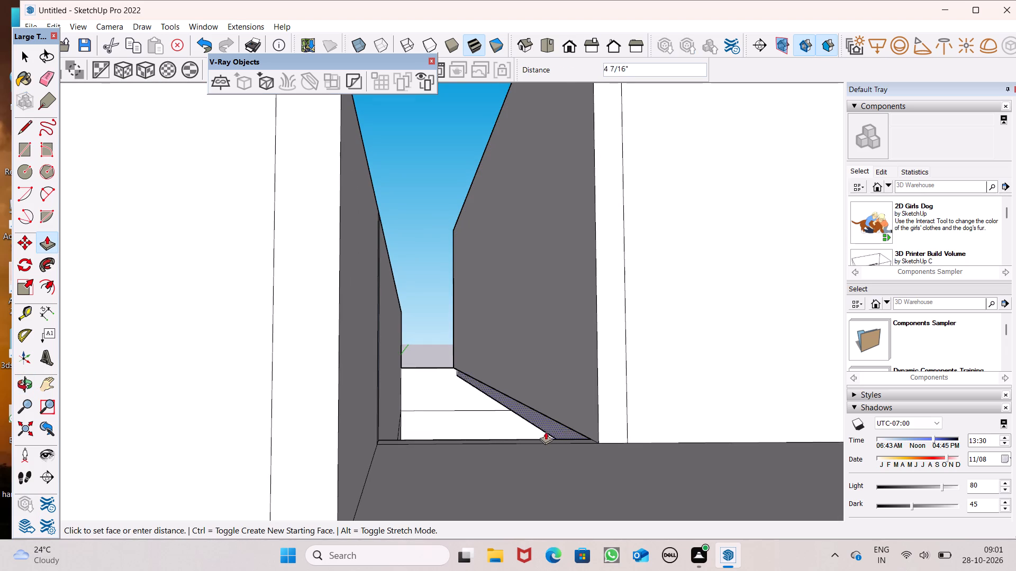
drag(546, 431, 377, 426)
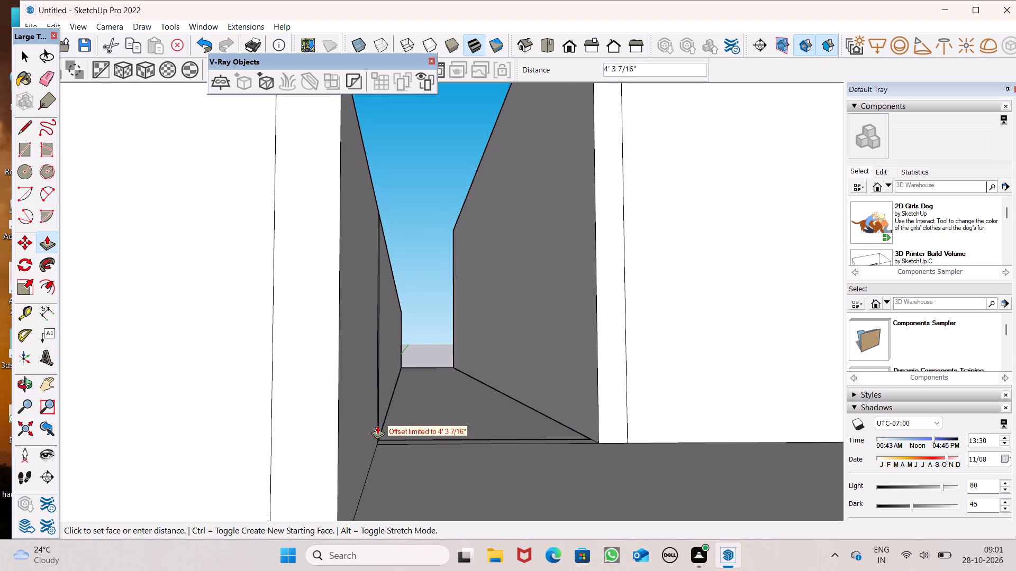
drag(377, 426, 367, 419)
Examine the building's front and the bridged gap between the top-storey room and the roofed block.
scroll(415, 336, down, 6)
middle_drag(427, 358, 399, 449)
scroll(365, 262, down, 5)
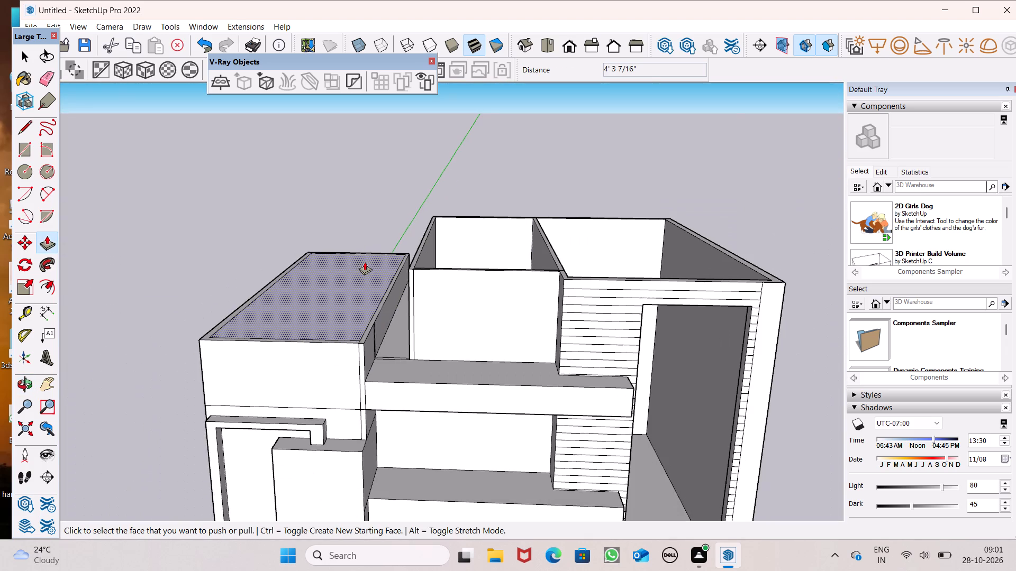
scroll(357, 274, down, 1)
middle_drag(382, 324, 425, 277)
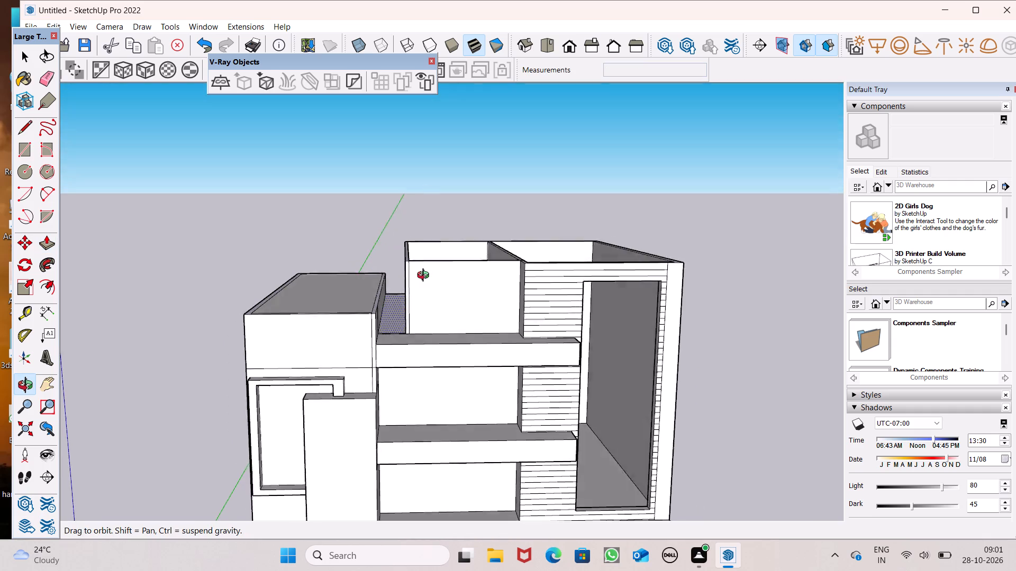
middle_drag(425, 277, 430, 277)
key(space)
scroll(430, 277, down, 1)
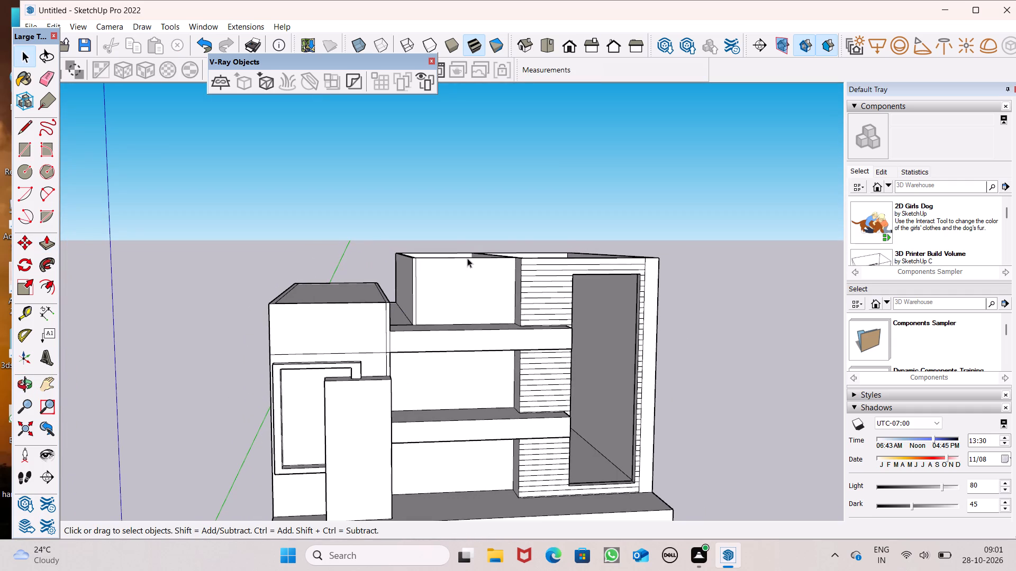
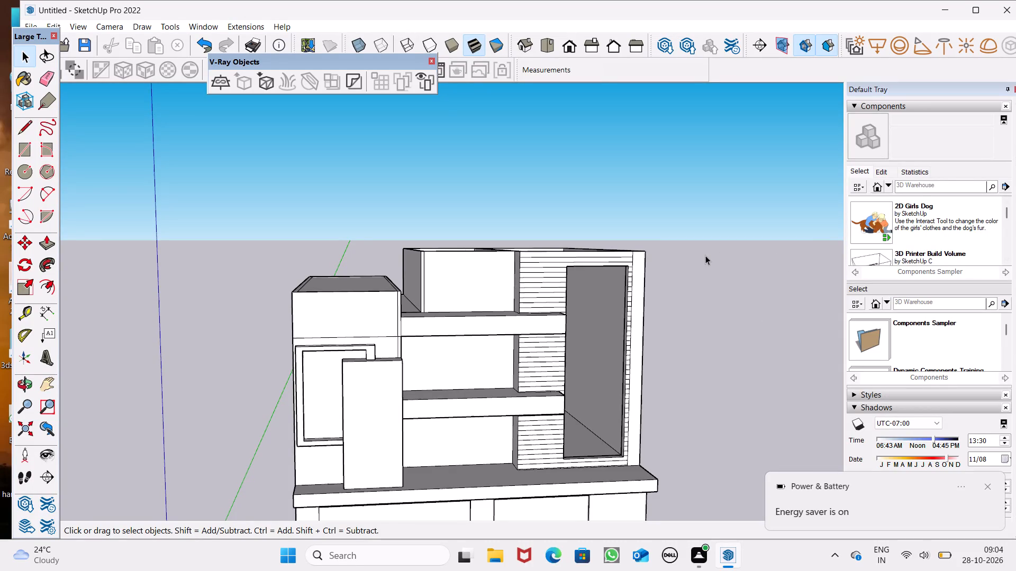
Draw a tall window rectangle about 6' 5" by 3' 11" on the top-storey front wall, near its outer end.
scroll(623, 267, down, 1)
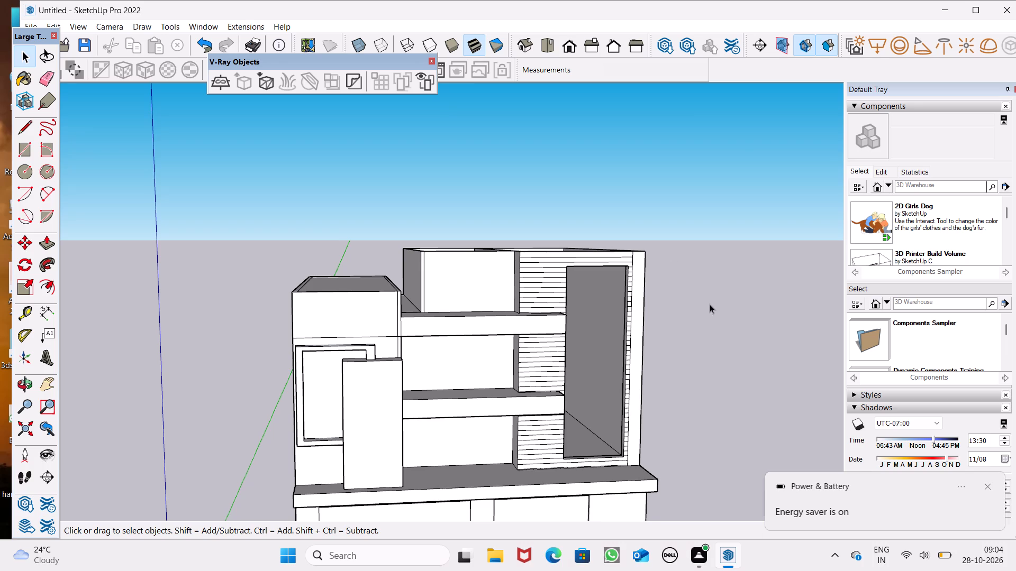
scroll(657, 252, down, 3)
middle_drag(682, 360, 586, 284)
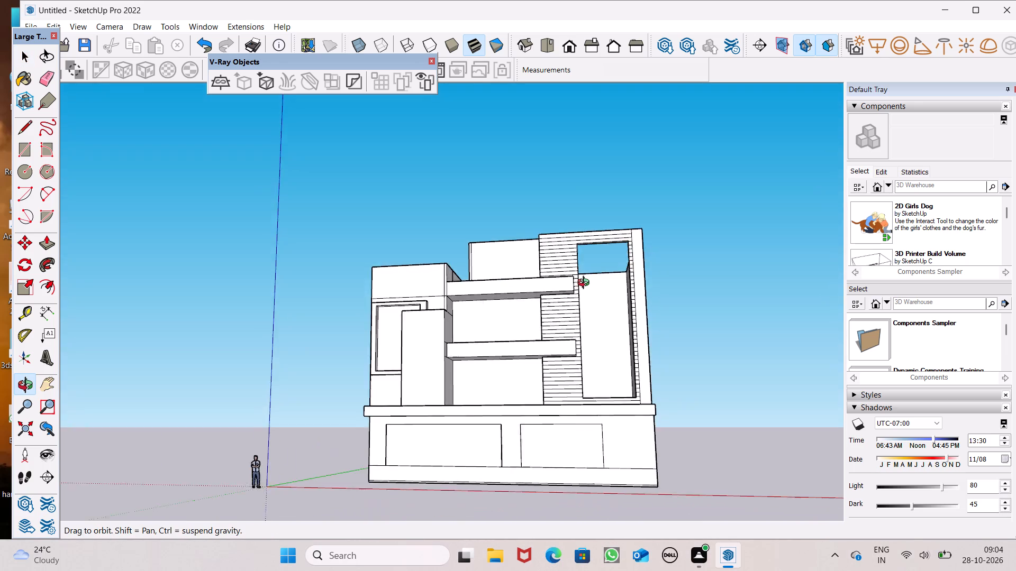
middle_drag(586, 284, 586, 337)
scroll(591, 310, down, 2)
scroll(568, 265, up, 3)
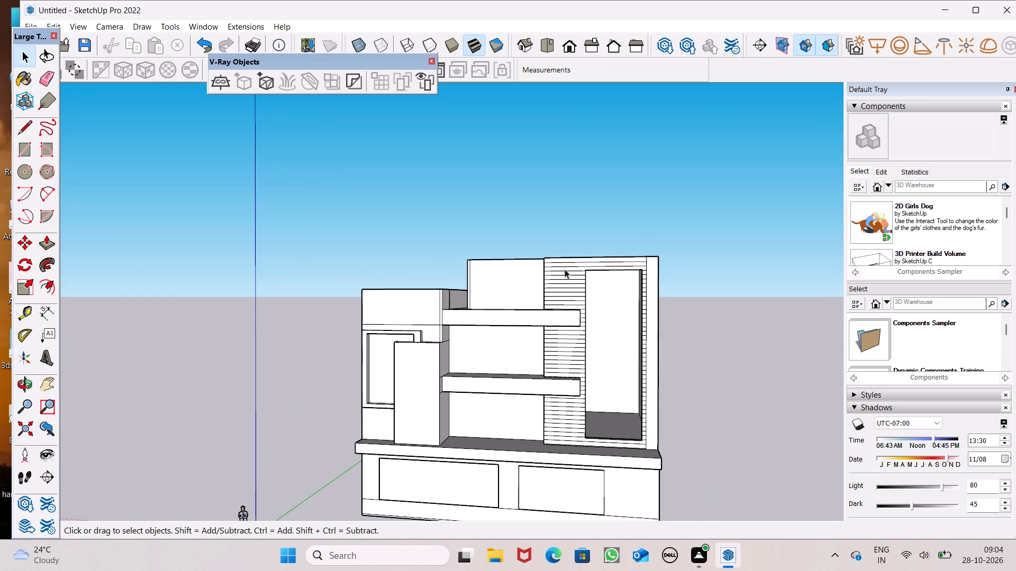
middle_drag(578, 288, 640, 331)
scroll(640, 331, up, 1)
scroll(501, 280, up, 6)
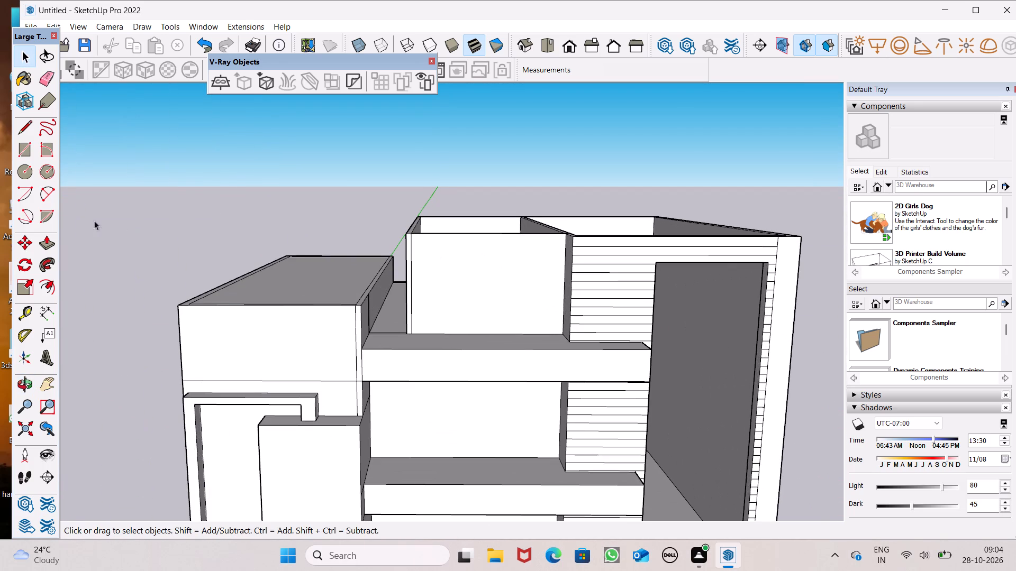
click(37, 155)
click(38, 147)
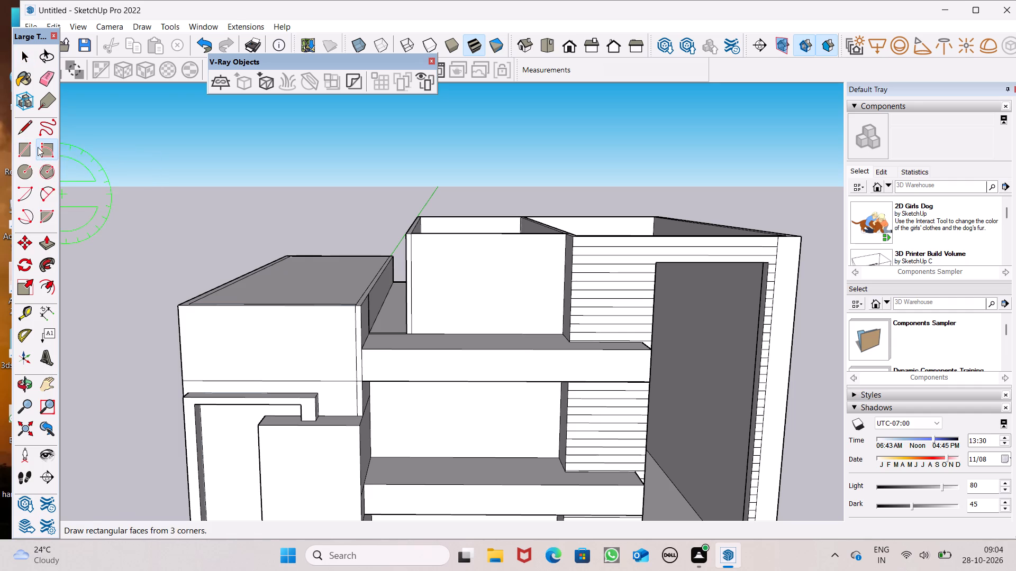
click(26, 148)
middle_drag(275, 244, 291, 224)
scroll(442, 229, up, 2)
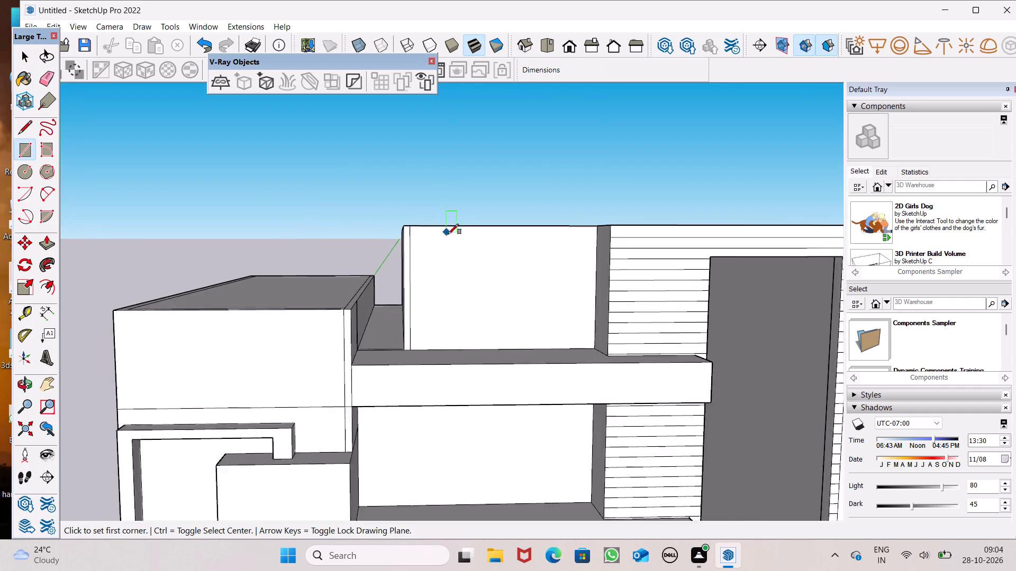
scroll(448, 234, up, 2)
middle_drag(571, 318, 566, 318)
scroll(566, 318, up, 1)
scroll(502, 307, up, 6)
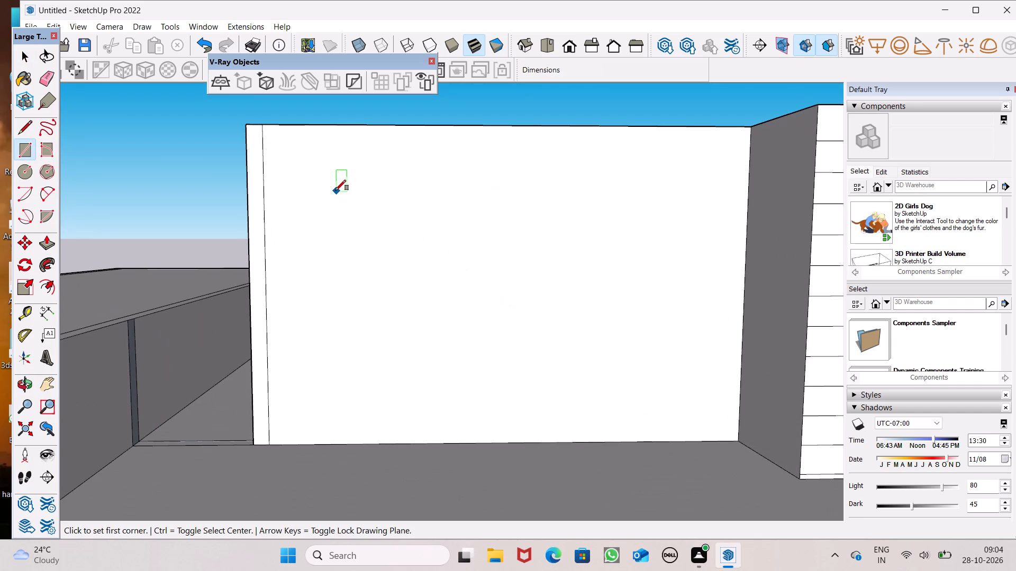
drag(331, 179, 337, 185)
click(458, 384)
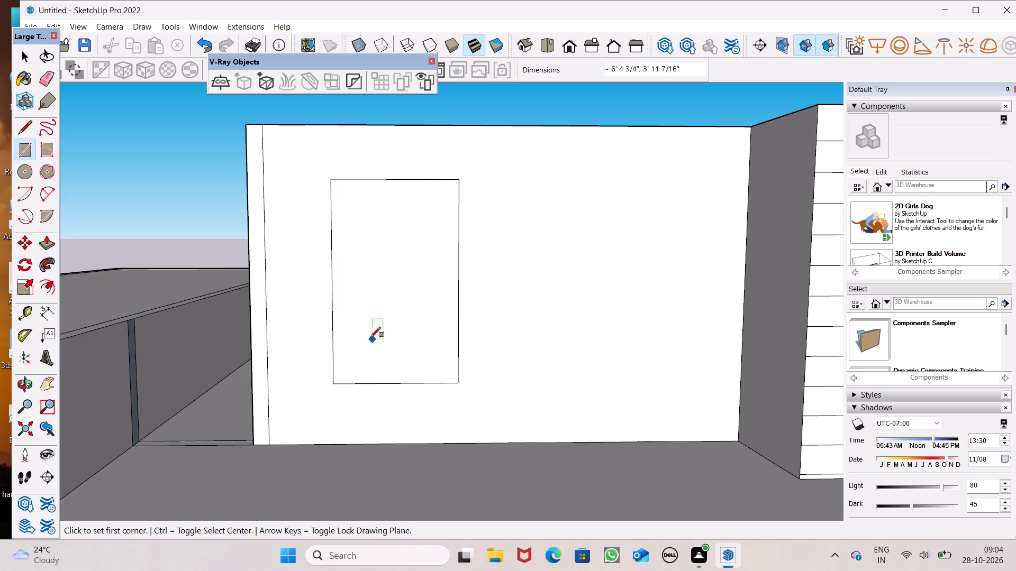
Copy the window rectangle horizontally along the top-storey wall, placing the duplicate beside it near the slatted tower.
scroll(246, 398, down, 2)
scroll(594, 346, up, 1)
key(space)
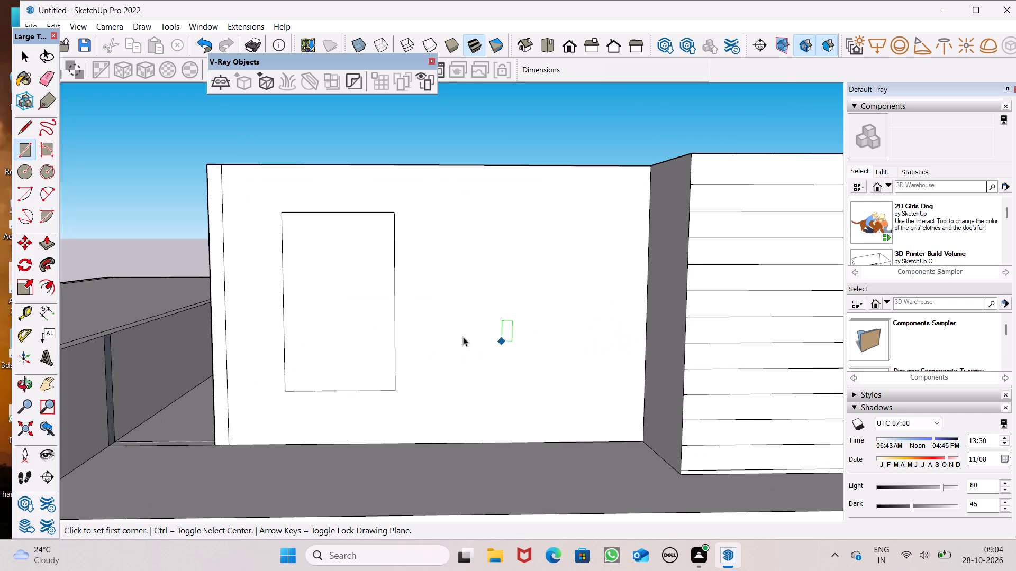
double_click(340, 308)
key(m)
key(Return)
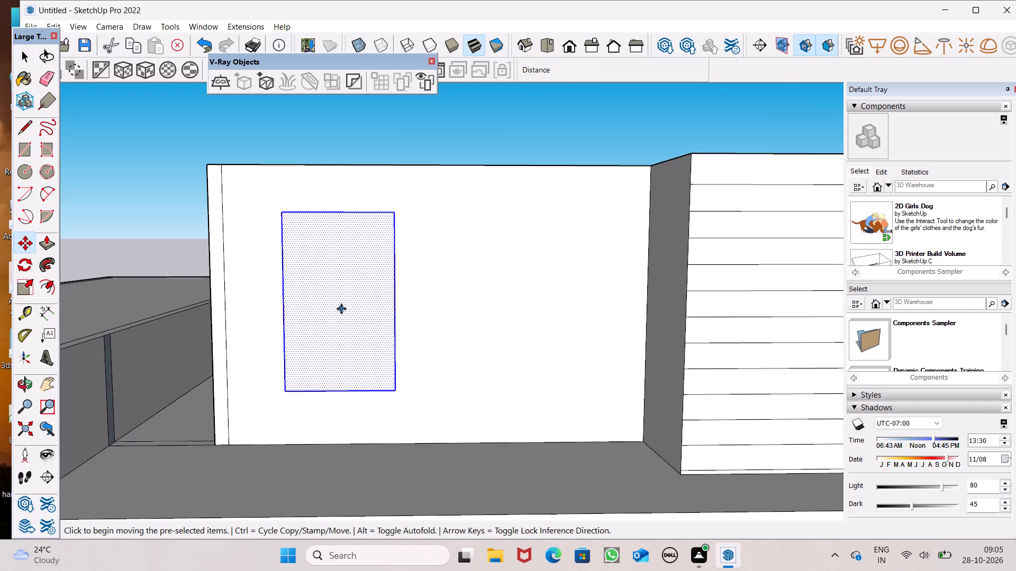
drag(369, 328, 556, 330)
scroll(534, 257, down, 6)
key(space)
click(440, 174)
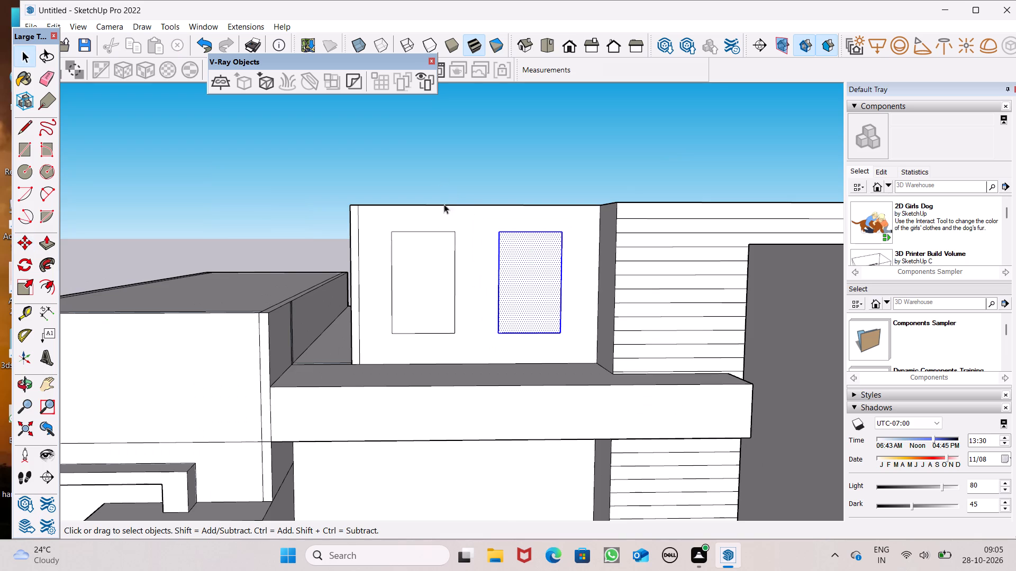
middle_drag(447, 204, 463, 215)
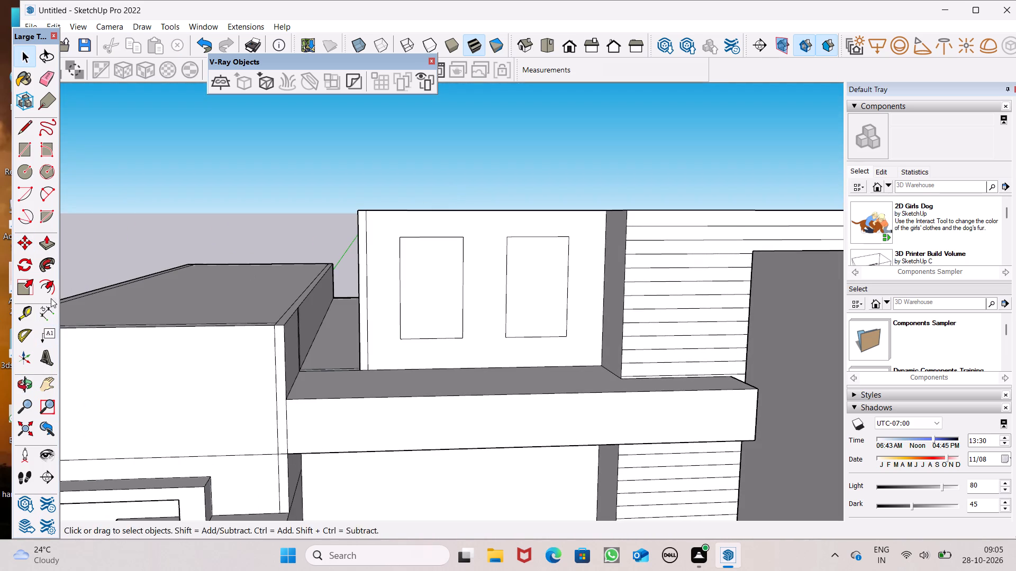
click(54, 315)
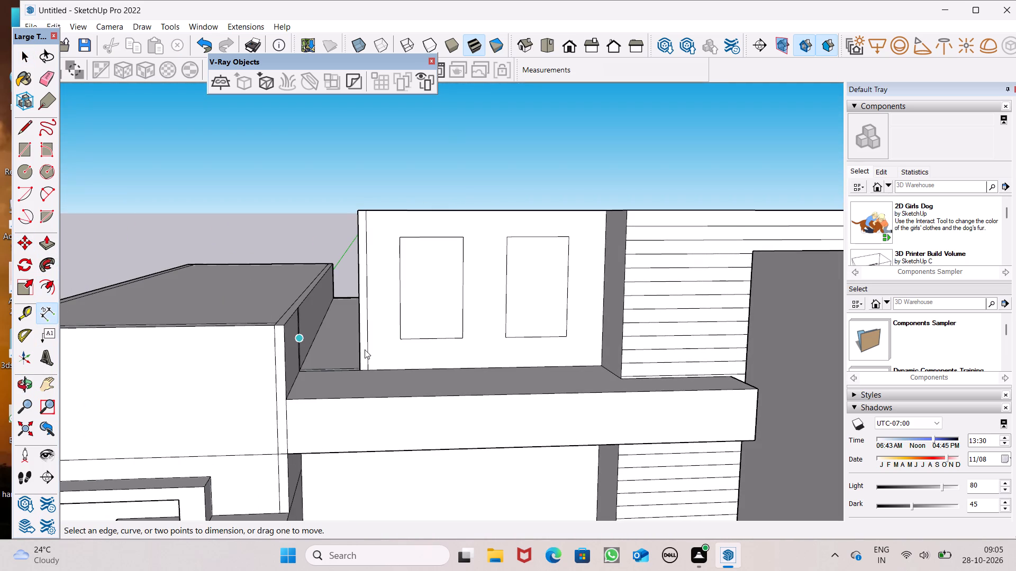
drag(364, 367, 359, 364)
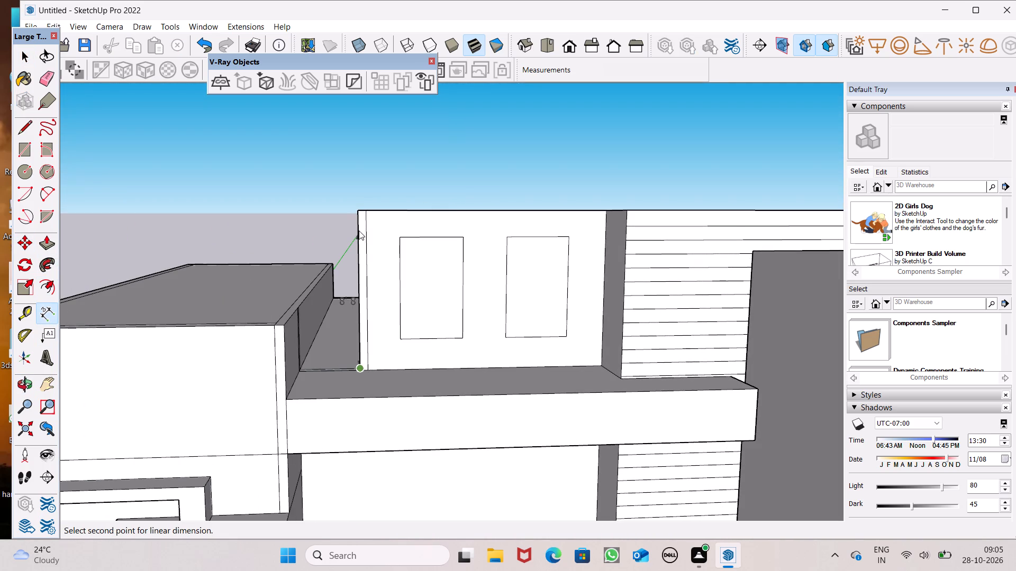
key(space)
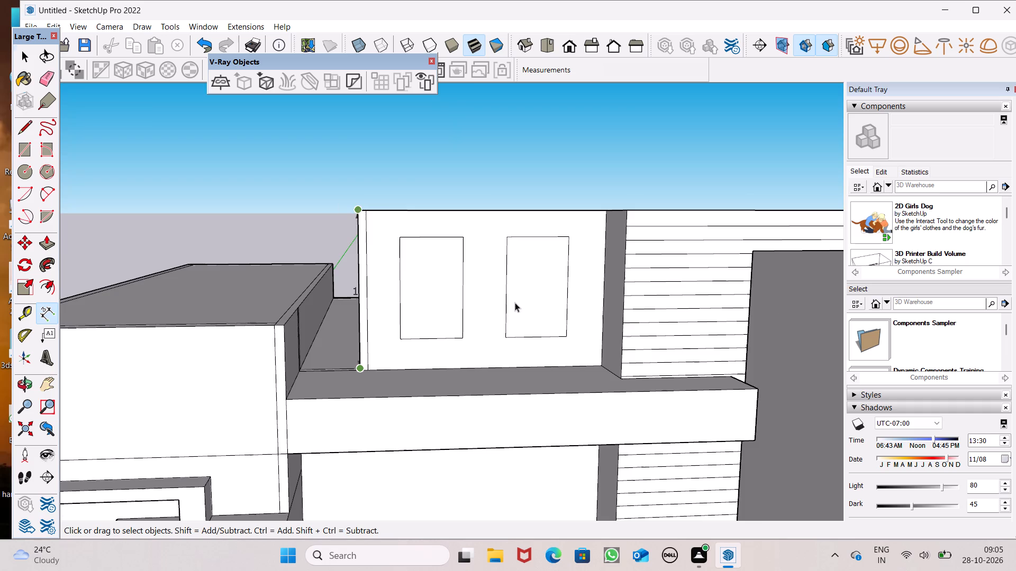
Draw a wide window rectangle about 10' by 8' 9" on the recessed wall between the two balcony slabs.
scroll(516, 303, up, 8)
scroll(472, 266, down, 20)
scroll(472, 266, down, 2)
scroll(385, 259, down, 8)
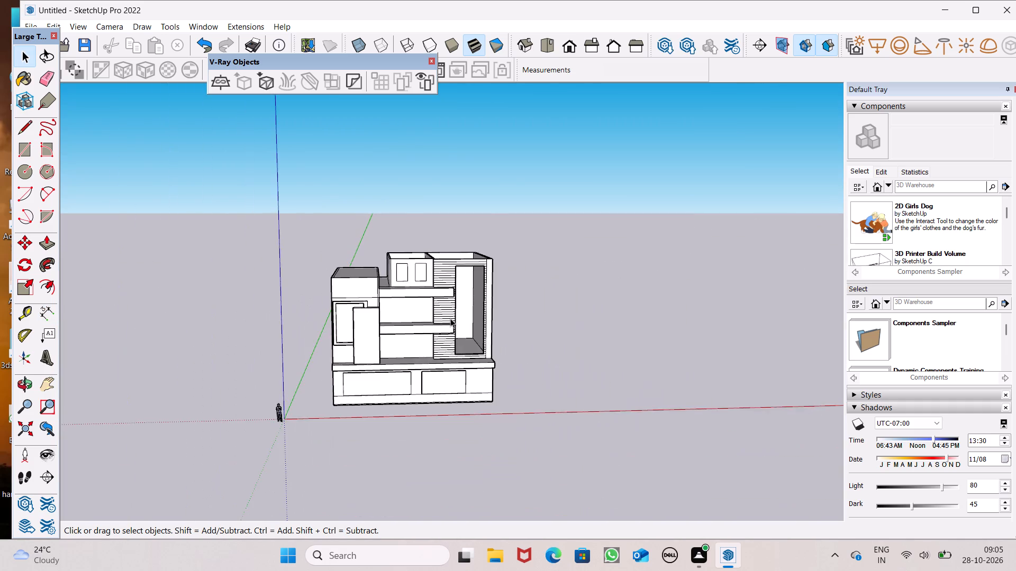
middle_drag(504, 330, 529, 309)
scroll(486, 298, up, 6)
scroll(360, 252, up, 2)
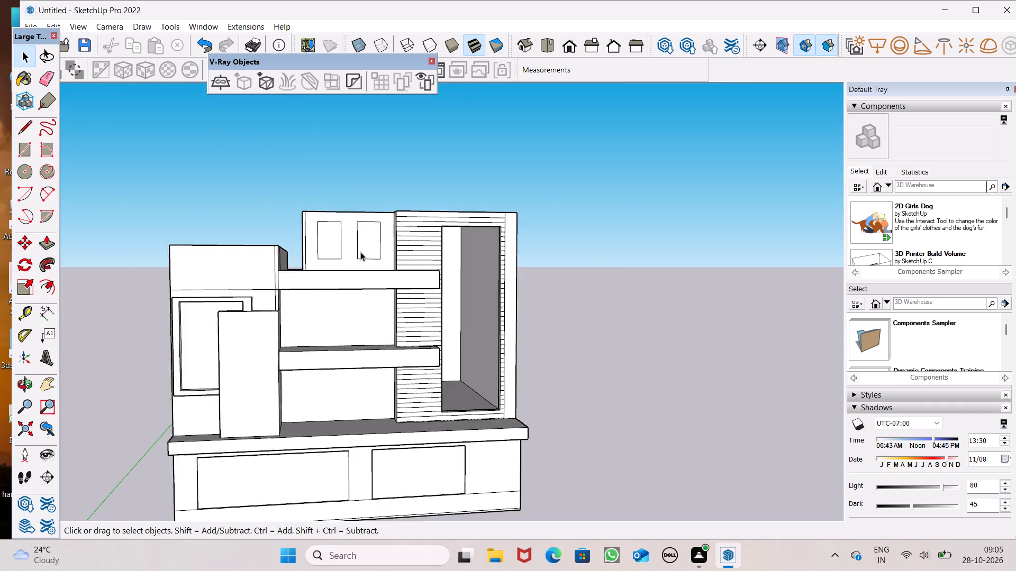
scroll(360, 252, up, 4)
middle_drag(356, 278, 339, 252)
scroll(332, 340, up, 2)
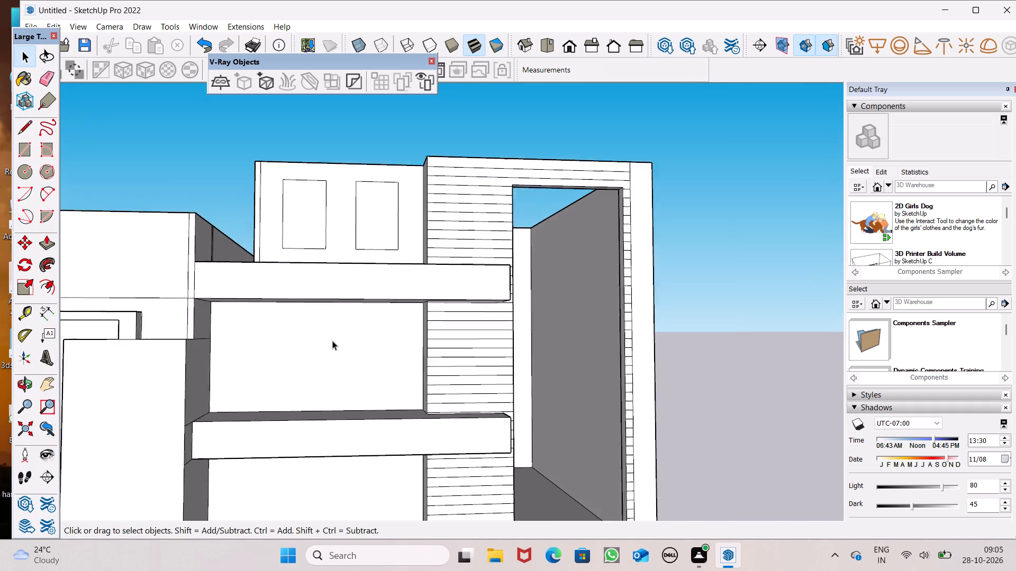
scroll(332, 340, up, 4)
scroll(334, 336, down, 4)
middle_drag(355, 383, 351, 328)
scroll(353, 328, up, 3)
scroll(320, 291, down, 1)
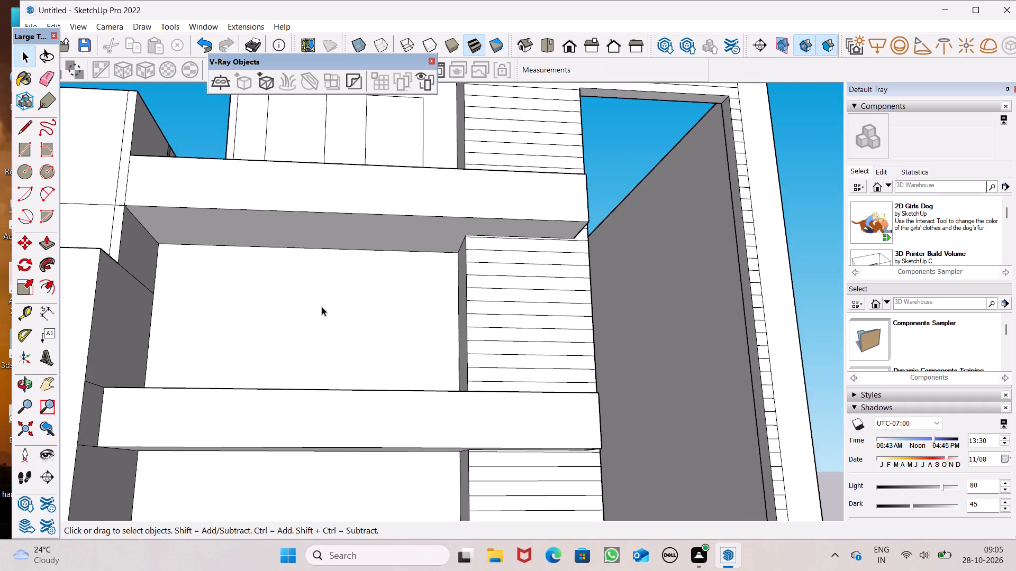
middle_drag(324, 324, 326, 372)
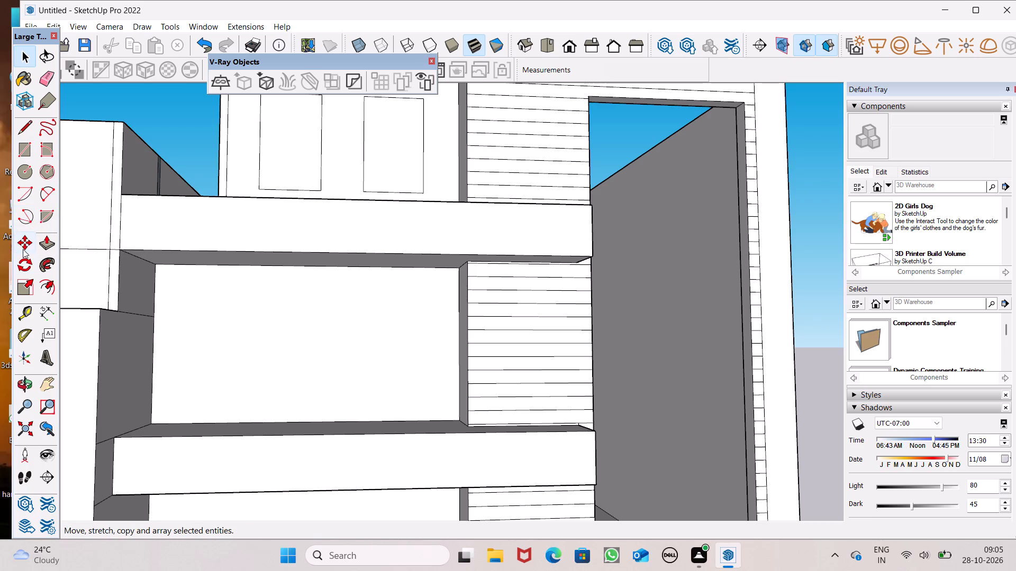
click(29, 152)
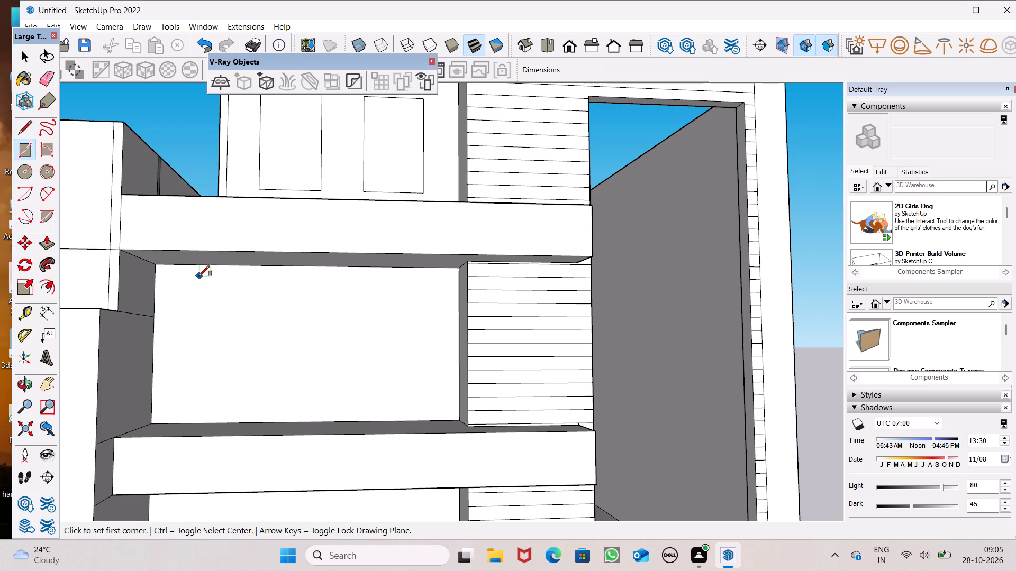
click(194, 279)
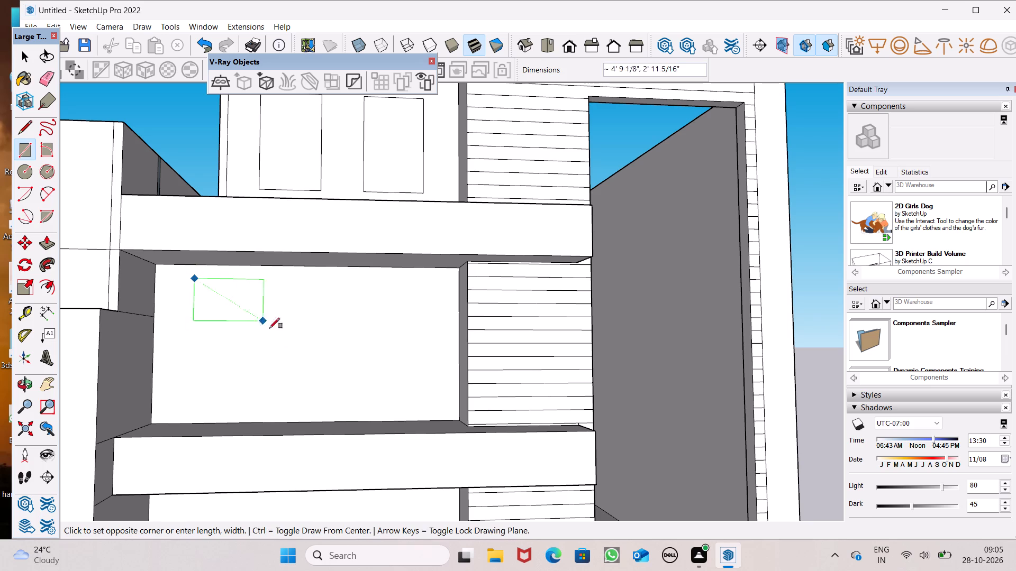
click(352, 416)
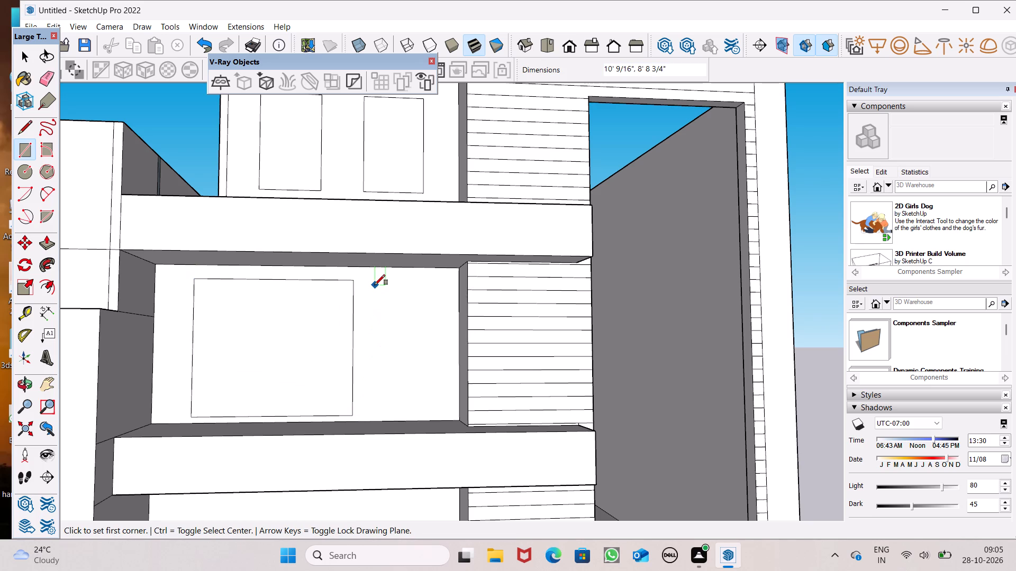
Draw a narrower window rectangle about 8' tall on the same recessed wall, between the wide window and the slatted tower.
click(375, 282)
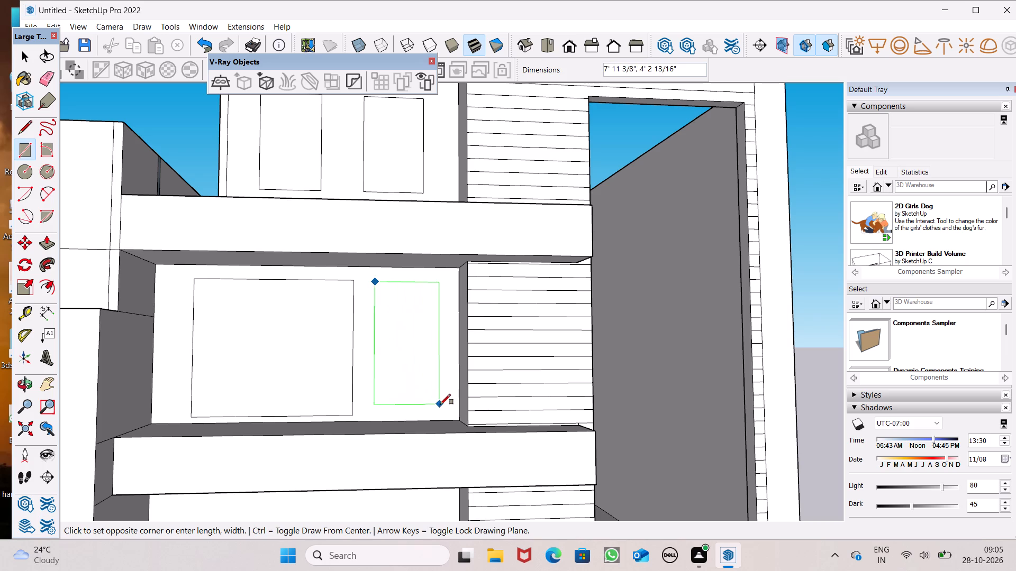
click(443, 404)
Copy the wide window rectangle about 12' 8" straight down onto the wall below the lower balcony slab.
scroll(394, 265, down, 7)
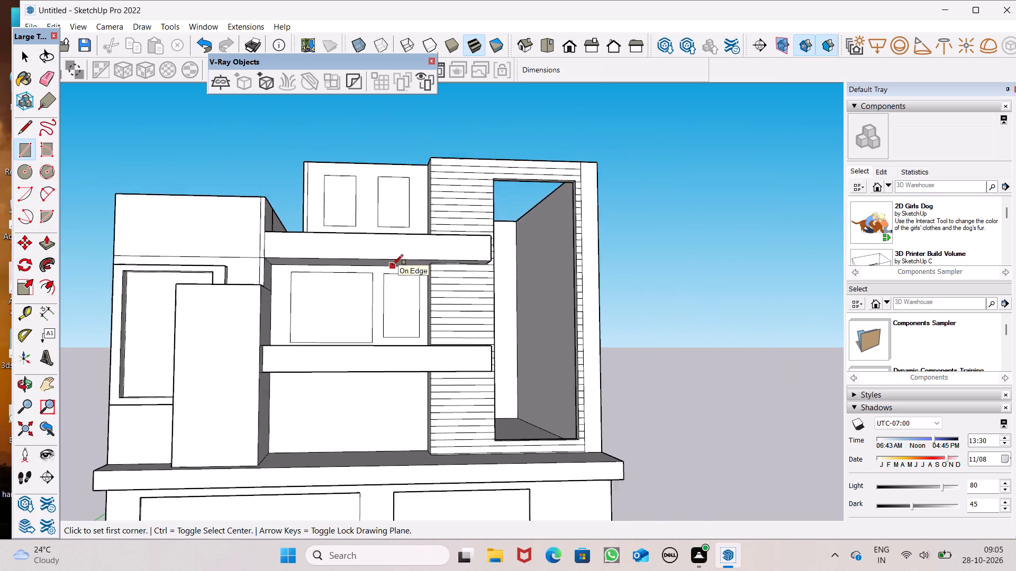
scroll(393, 265, down, 3)
key(space)
double_click(359, 290)
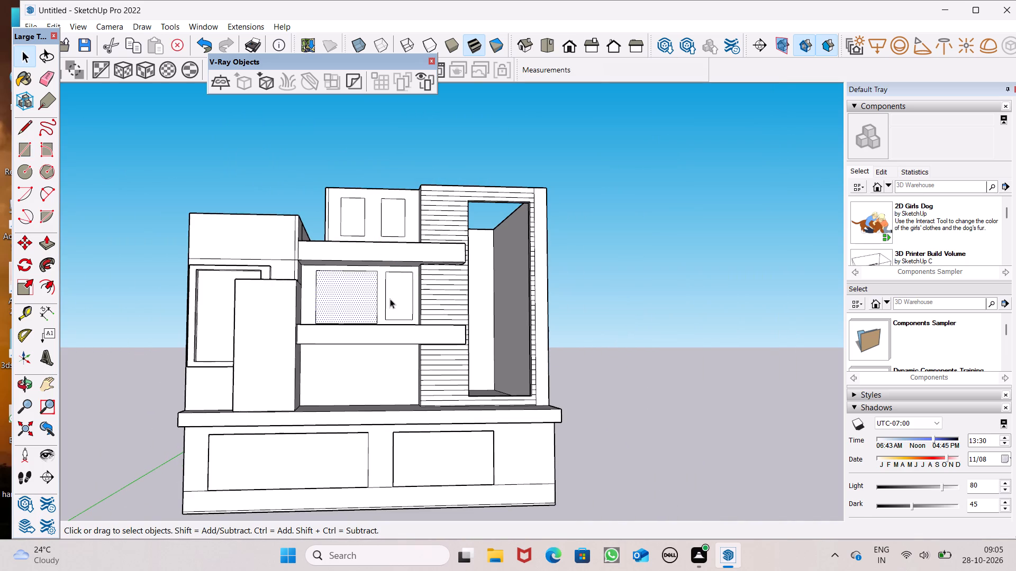
double_click(337, 296)
key(m)
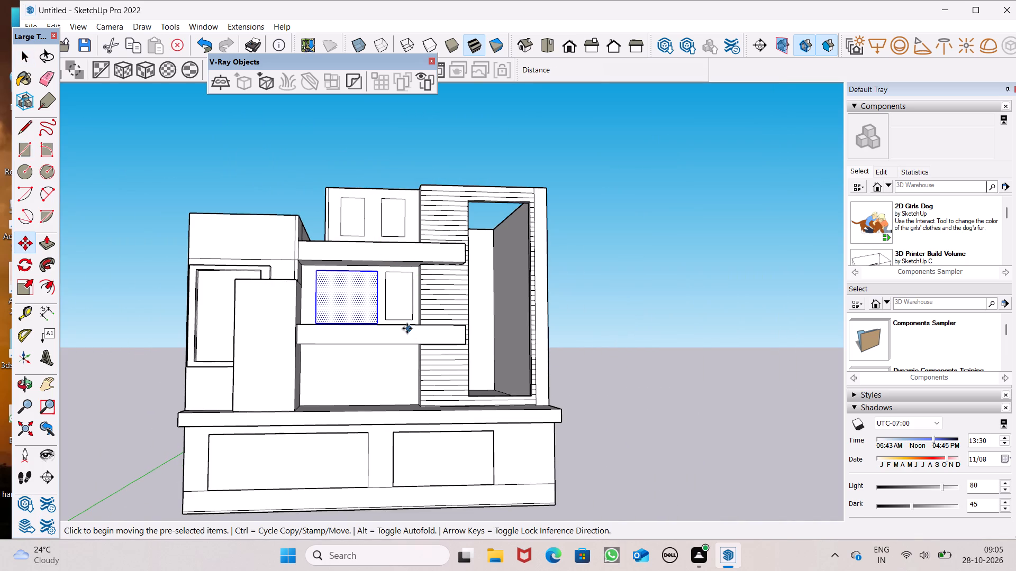
key(Return)
scroll(395, 349, up, 5)
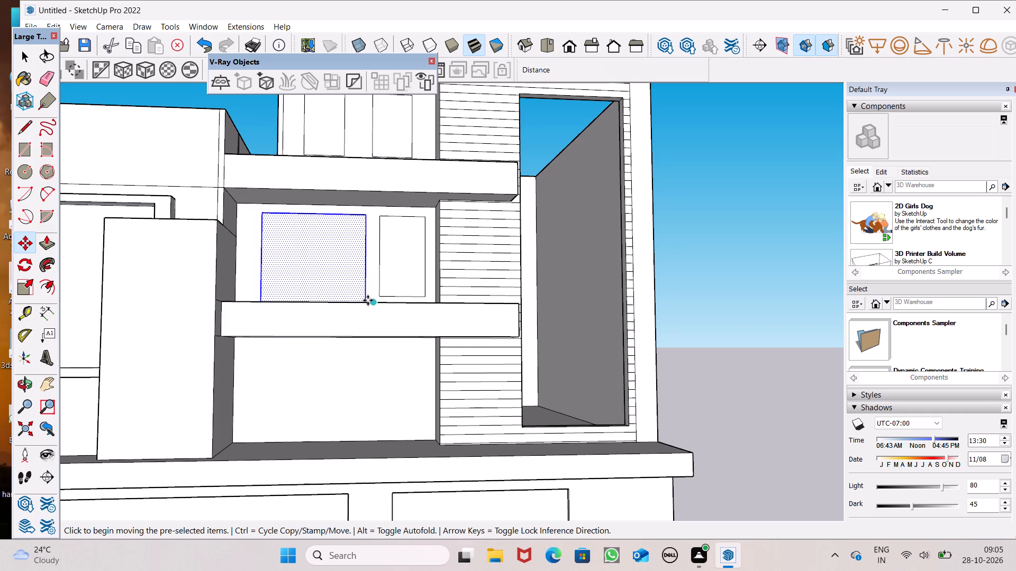
drag(364, 295, 358, 392)
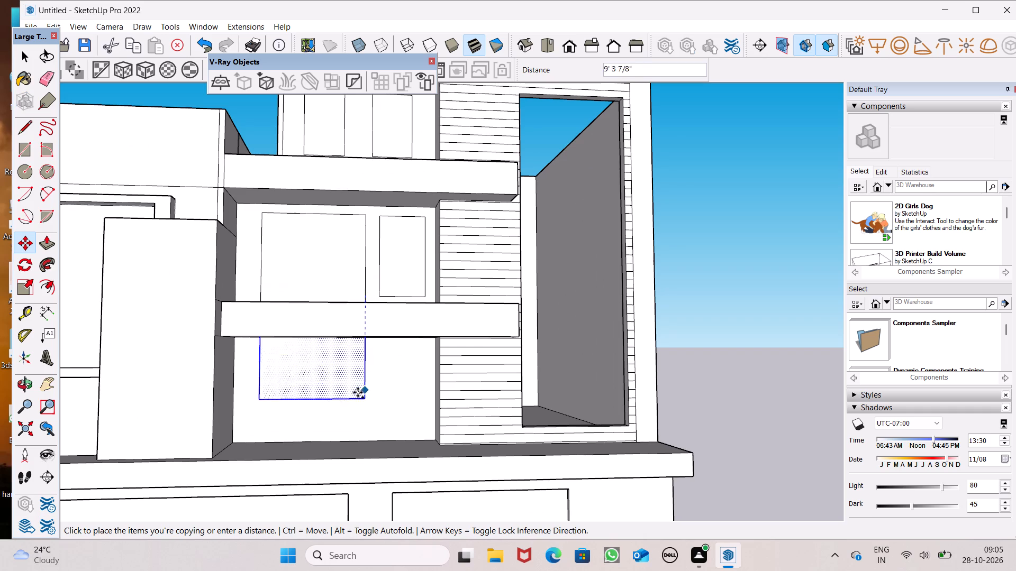
drag(358, 392, 358, 427)
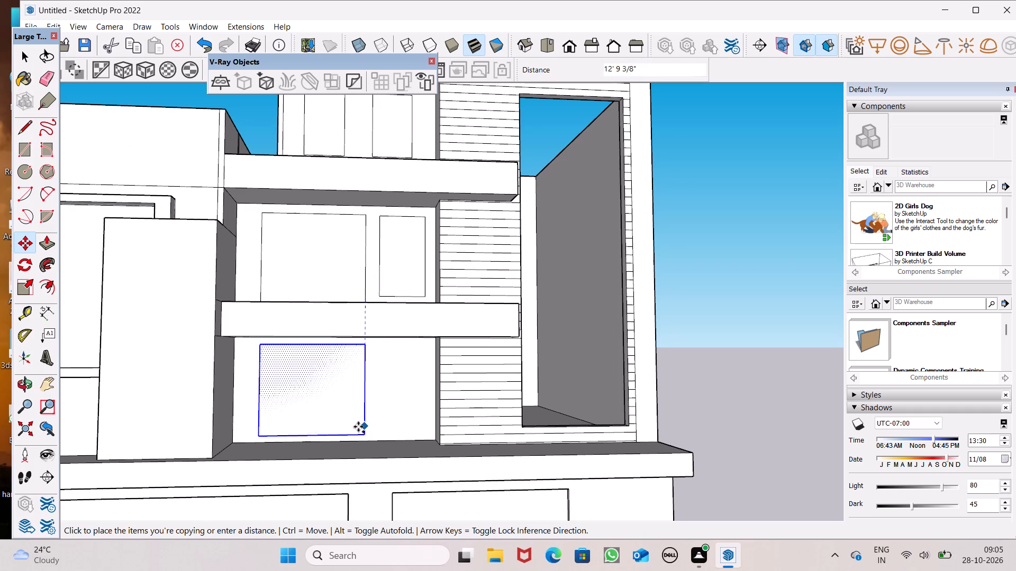
drag(358, 427, 360, 425)
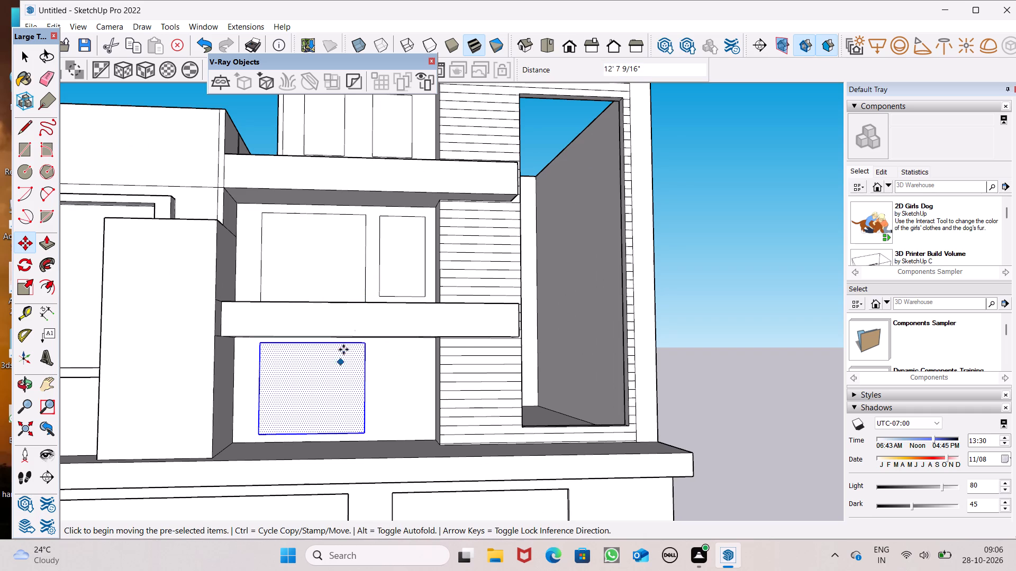
Copy the narrow window rectangle about 12' 11" straight down, beside the wide window on the wall below the lower balcony slab.
key(space)
double_click(397, 265)
key(m)
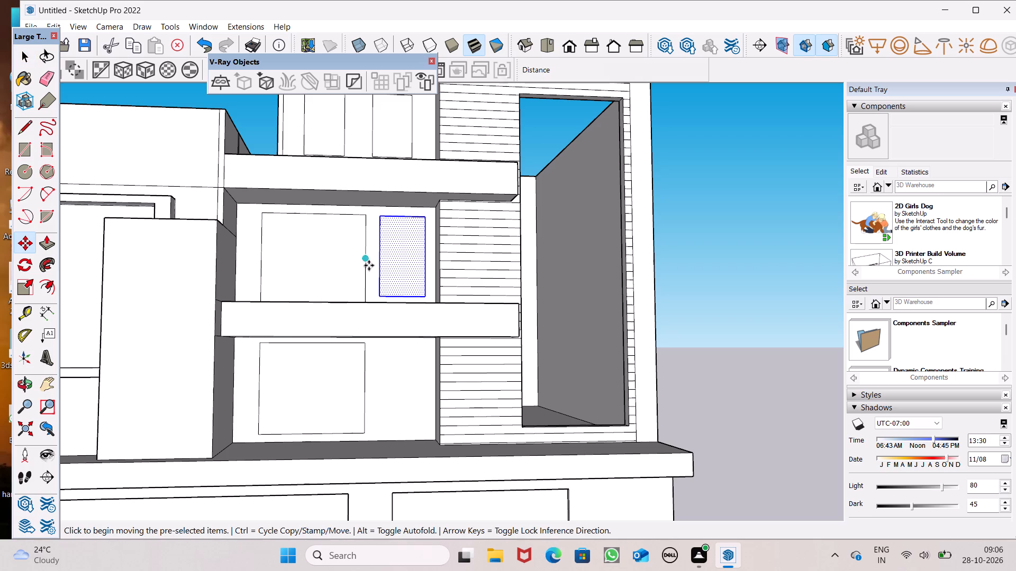
key(Return)
ctrl+drag(425, 296, 421, 420)
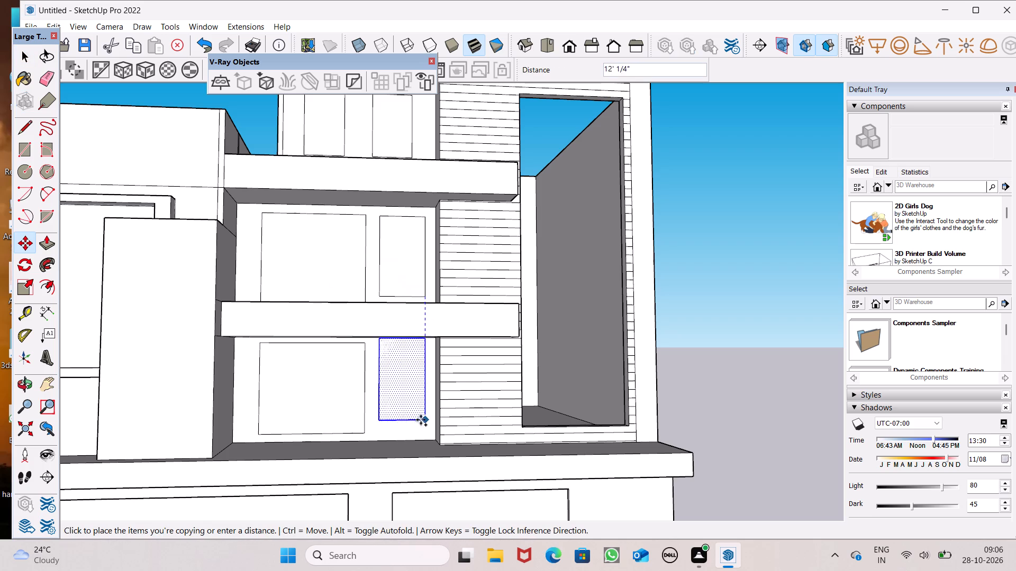
ctrl+drag(421, 420, 420, 428)
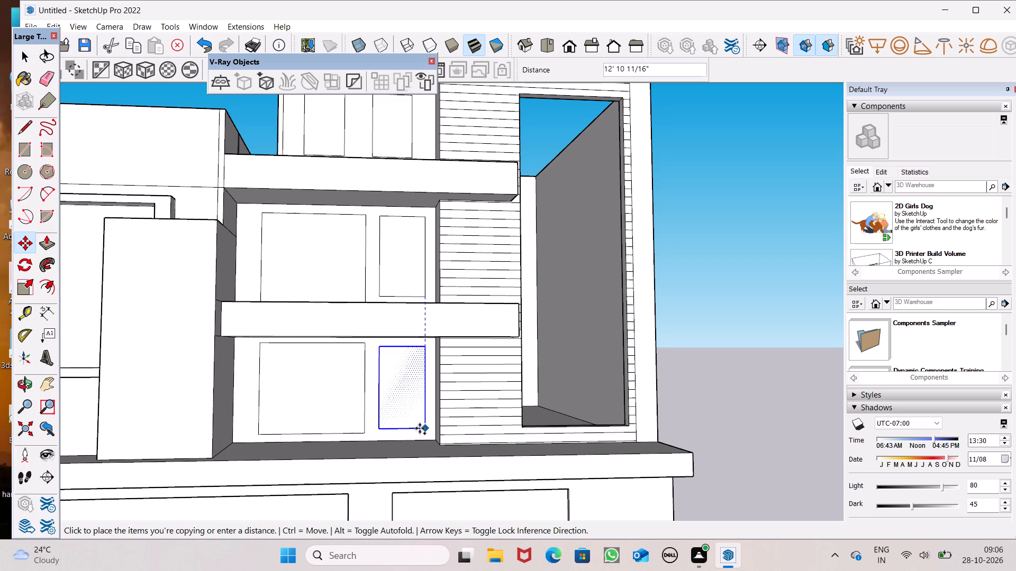
ctrl+drag(420, 428, 419, 428)
scroll(368, 292, down, 5)
key(space)
click(684, 291)
Draw a tall, narrow rectangle about 12' 1" by 2' 3" on the front face of the projecting pillar beside the balconies.
scroll(540, 220, down, 6)
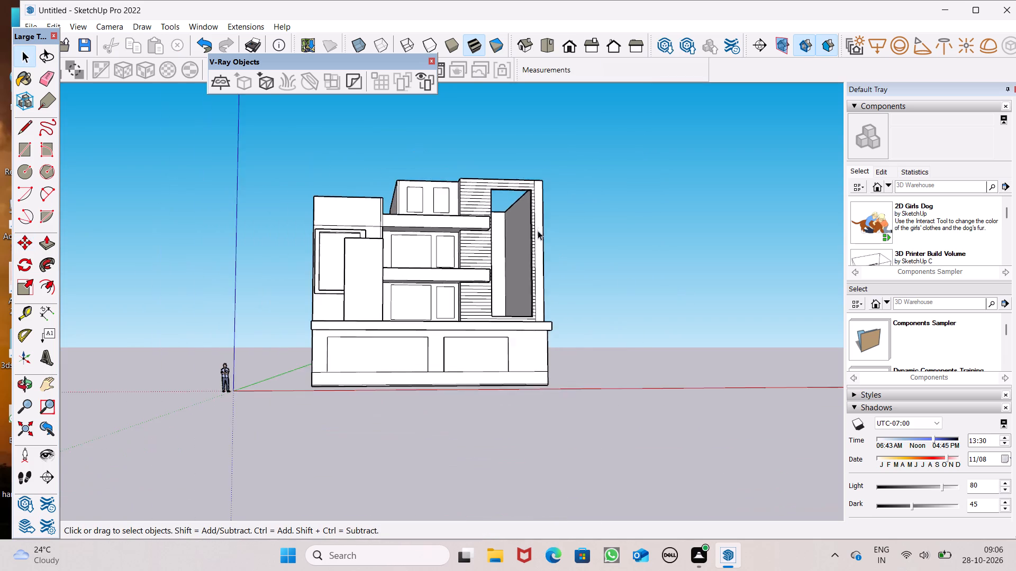
scroll(538, 231, down, 4)
middle_drag(546, 311, 333, 391)
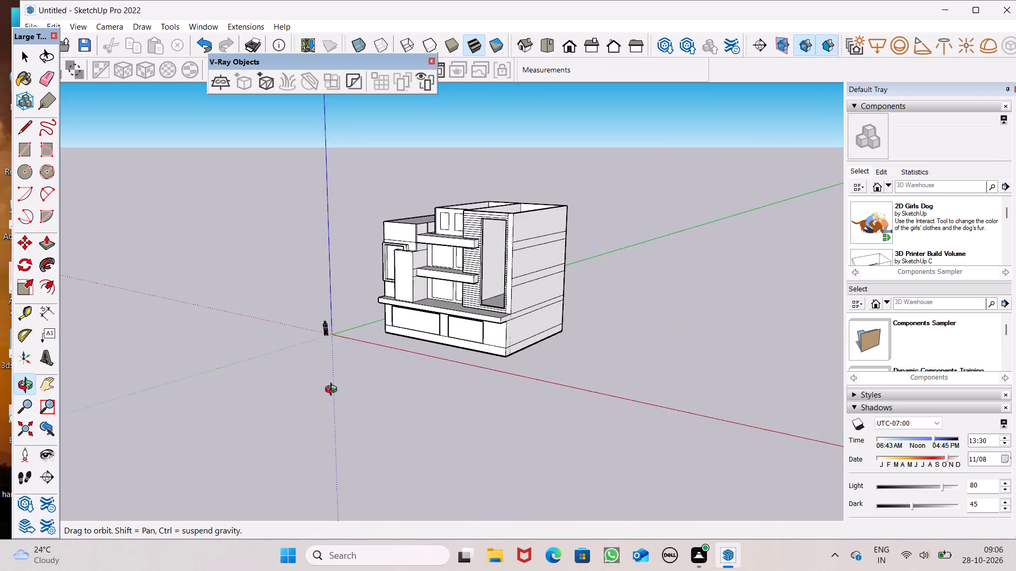
middle_drag(333, 391, 624, 409)
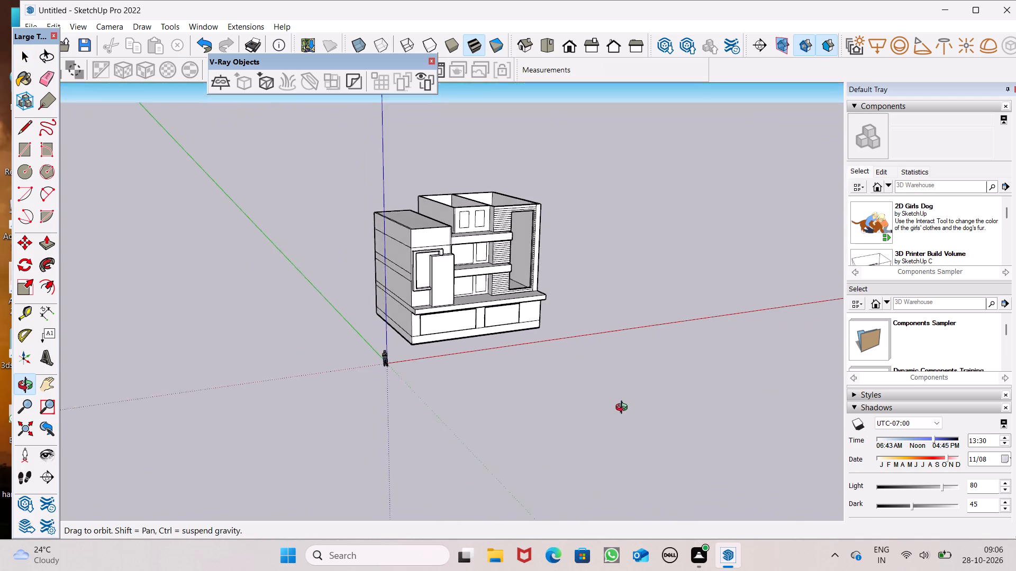
middle_drag(624, 409, 621, 421)
middle_click(621, 421)
scroll(614, 406, up, 1)
scroll(479, 377, up, 7)
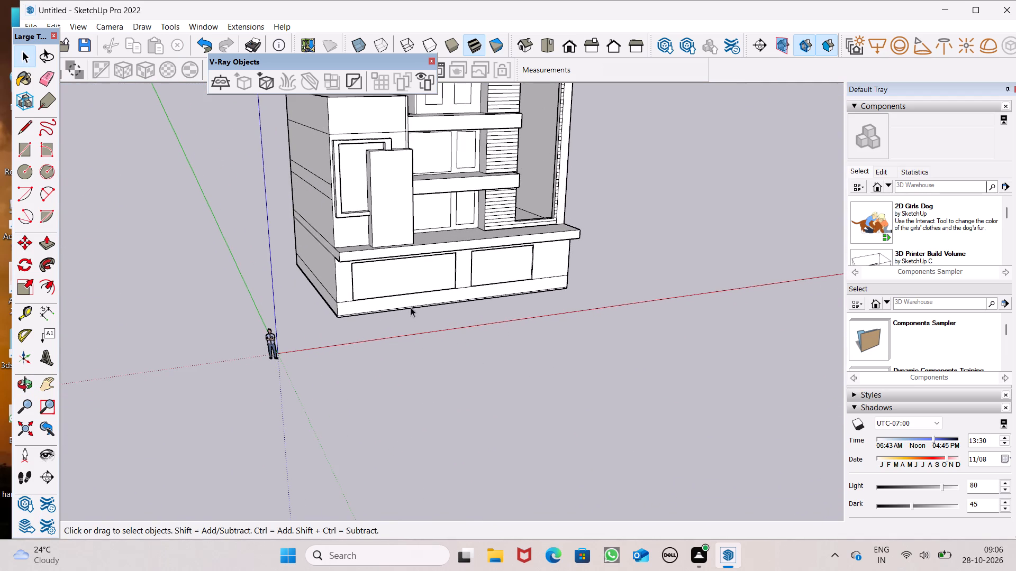
scroll(445, 431, down, 2)
scroll(436, 227, up, 2)
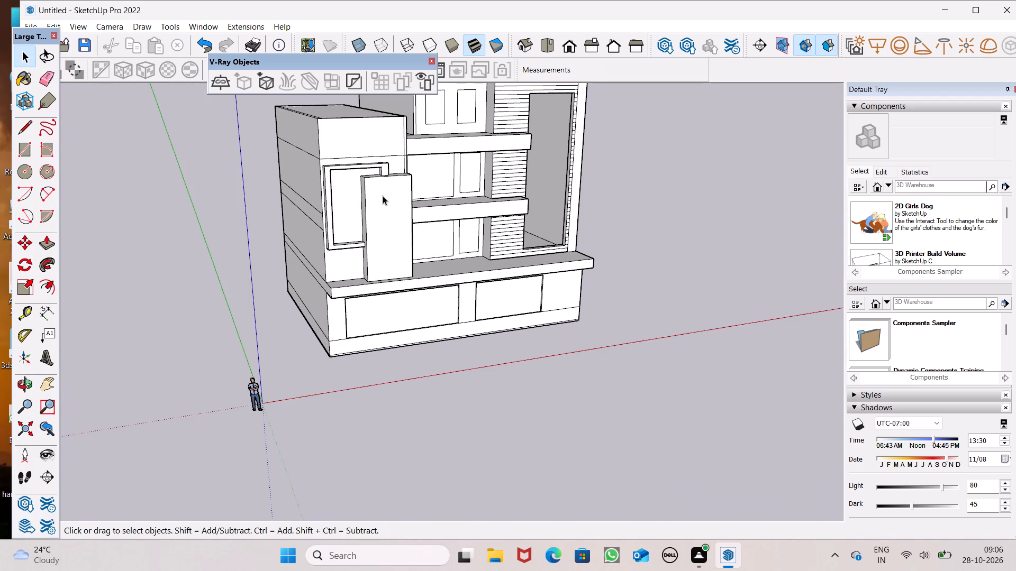
middle_drag(442, 198, 368, 183)
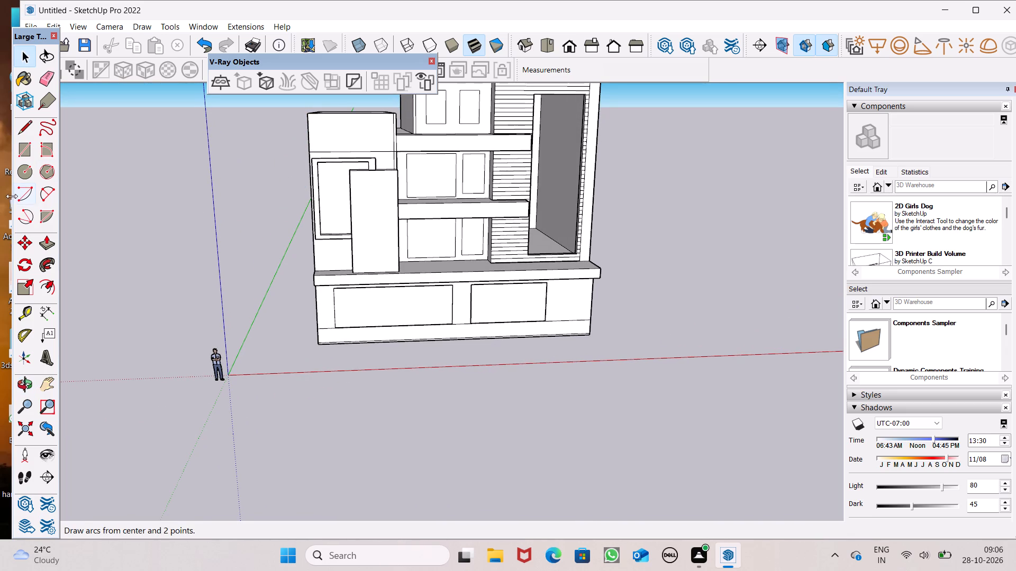
click(20, 151)
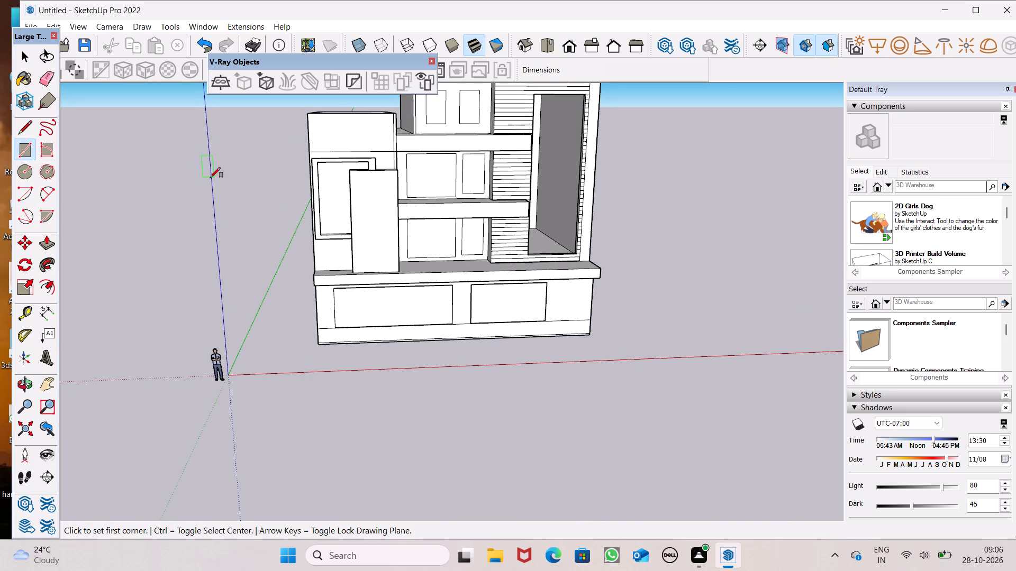
middle_drag(397, 214, 390, 197)
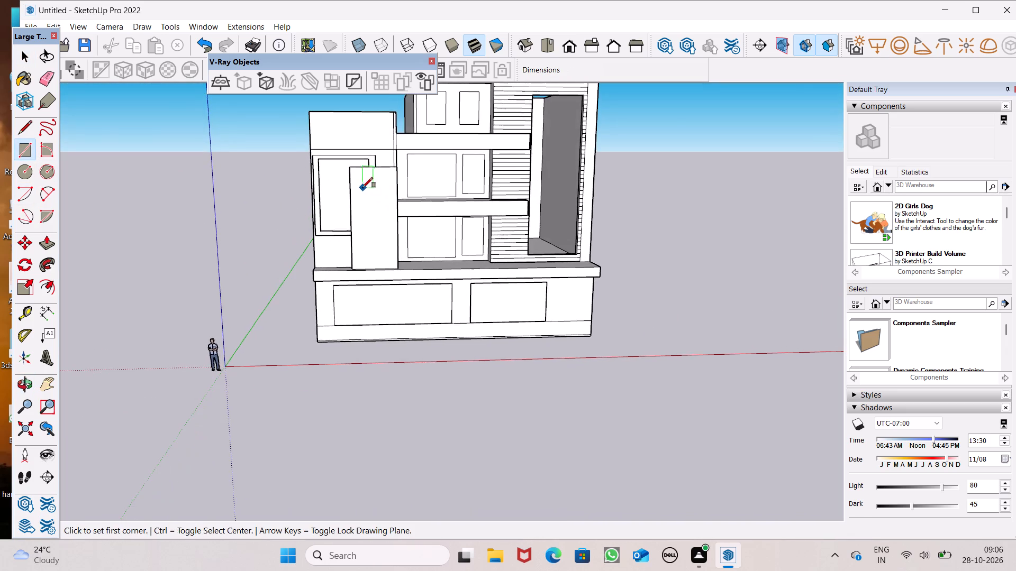
scroll(362, 187, up, 4)
middle_drag(388, 234, 386, 220)
scroll(383, 220, up, 2)
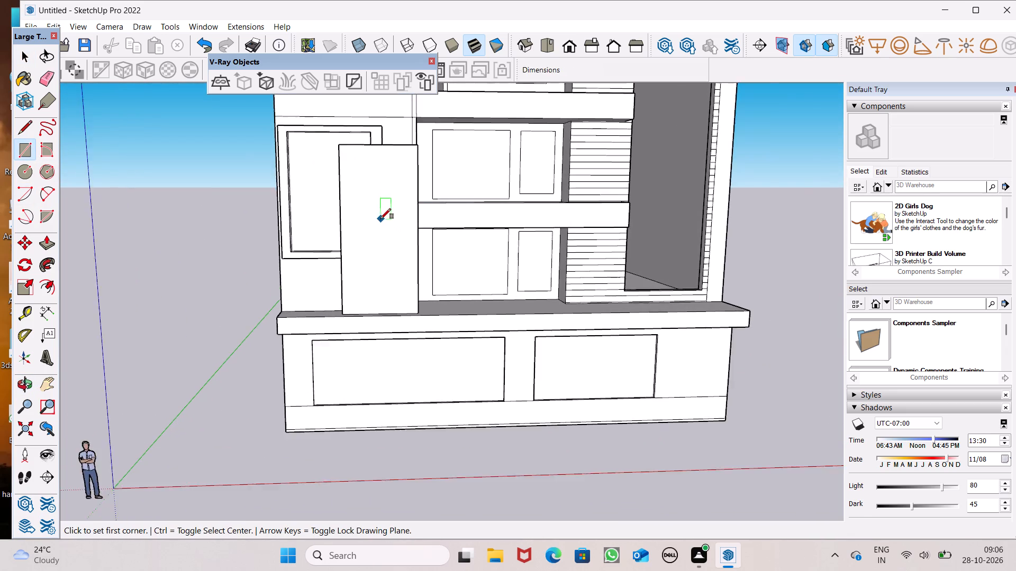
scroll(380, 219, up, 2)
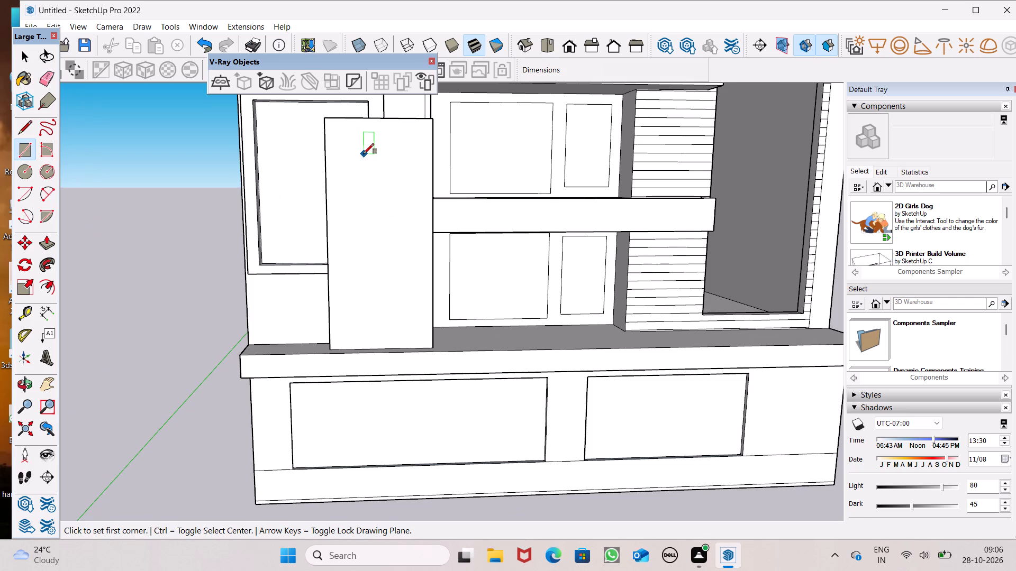
click(364, 154)
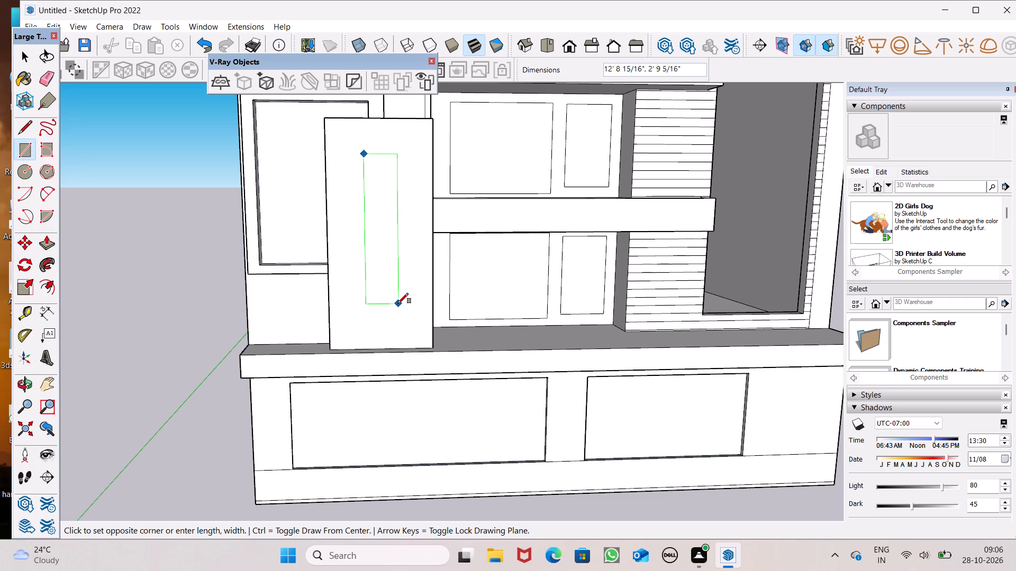
click(392, 297)
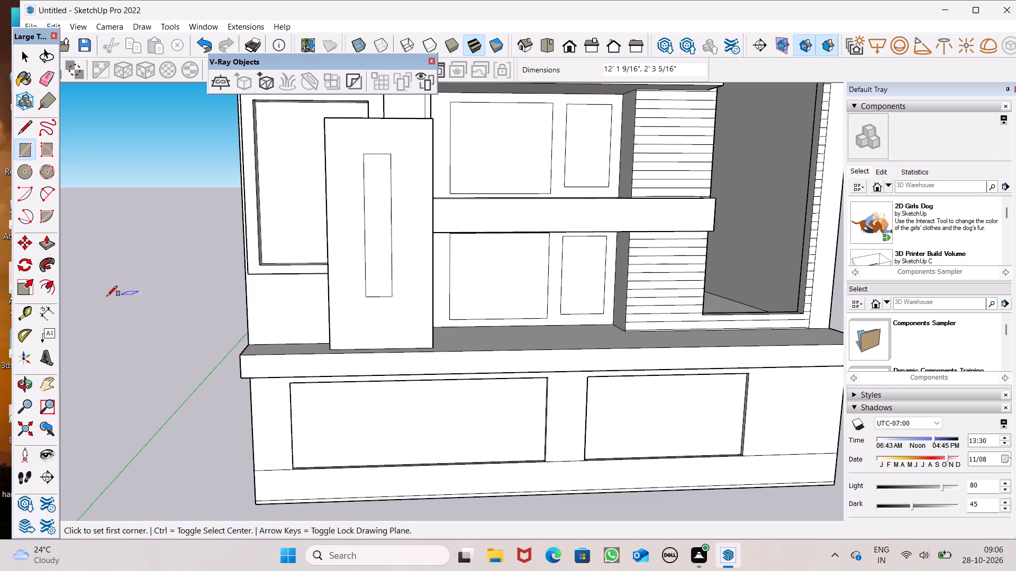
Push the narrow rectangle on the pillar inward about 10 3/4" to form a recessed vertical slot.
click(51, 240)
scroll(277, 247, down, 2)
middle_drag(307, 278, 314, 322)
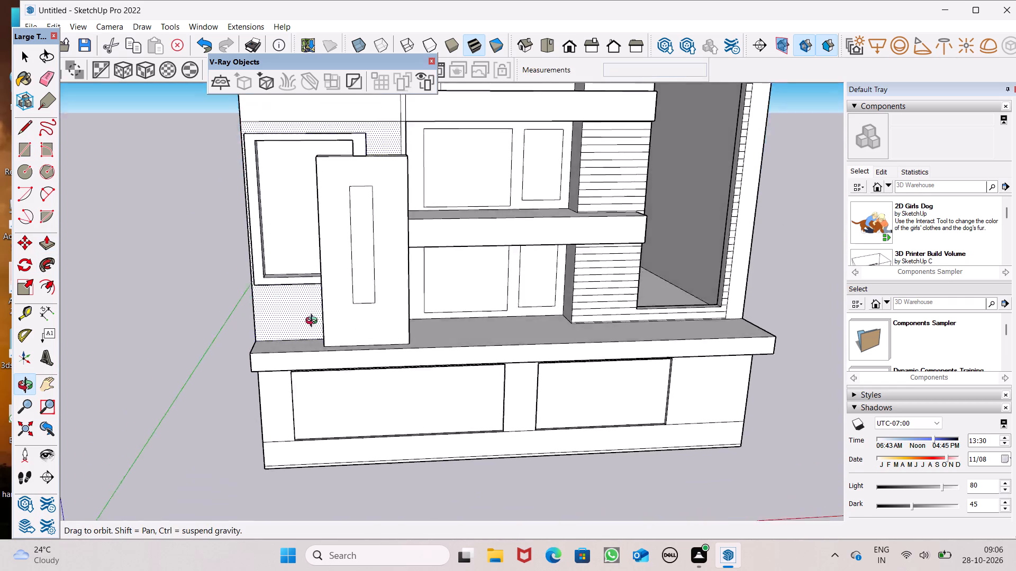
middle_drag(314, 322, 315, 419)
scroll(315, 419, up, 1)
scroll(349, 377, up, 3)
drag(371, 333, 376, 328)
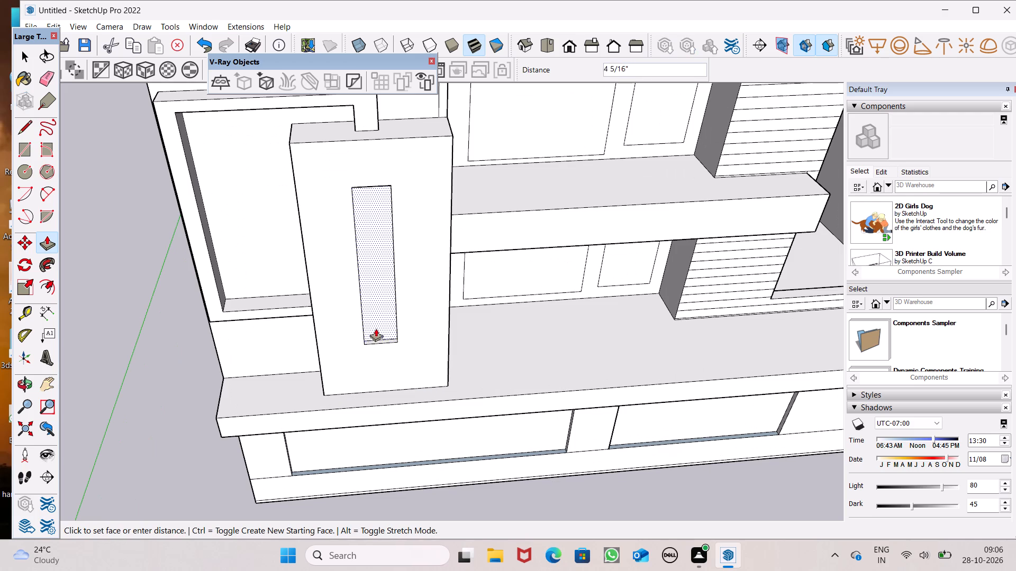
drag(376, 328, 378, 324)
scroll(354, 314, down, 4)
middle_drag(357, 284, 323, 191)
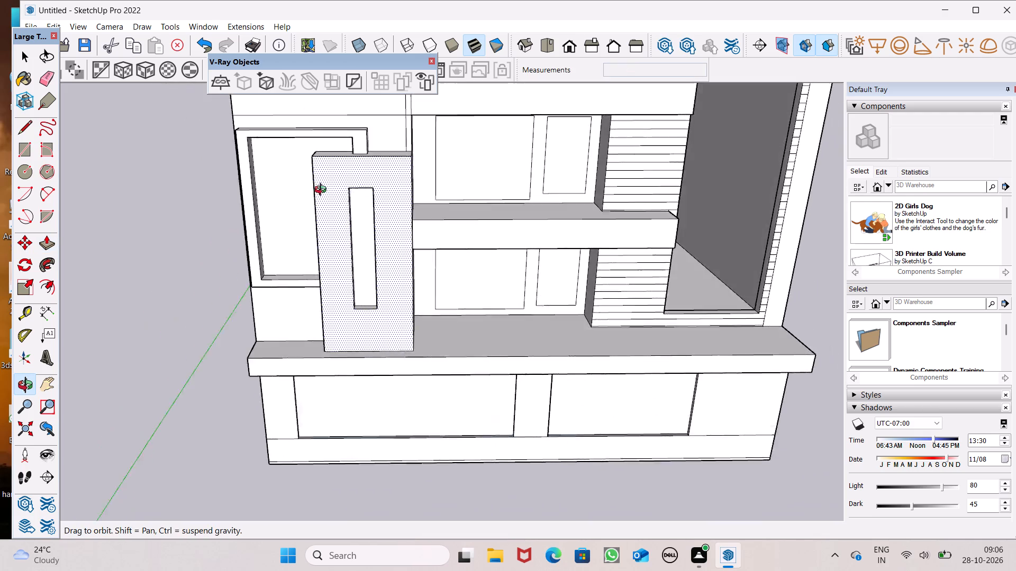
middle_drag(323, 191, 227, 171)
middle_drag(170, 225, 243, 225)
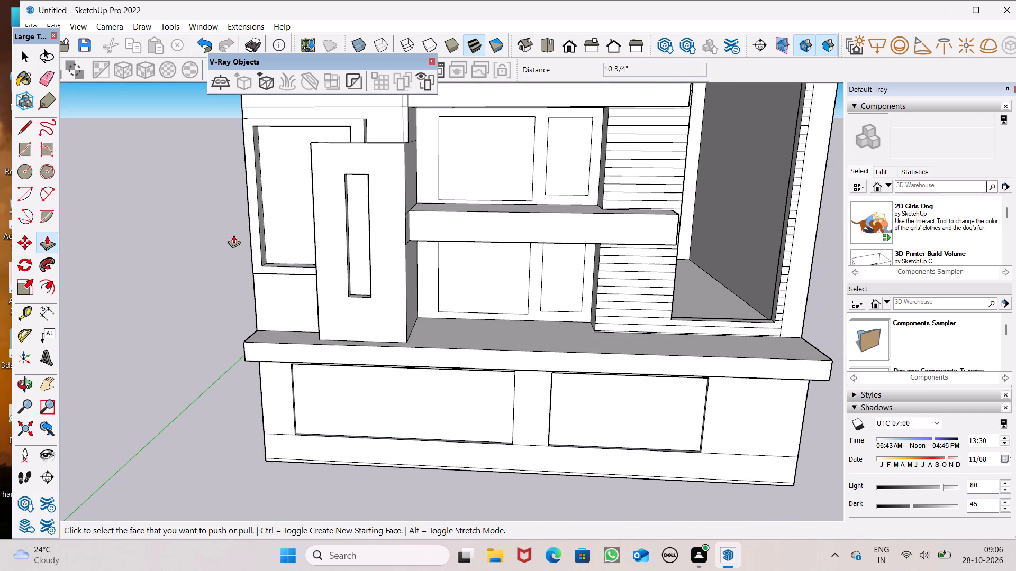
key(space)
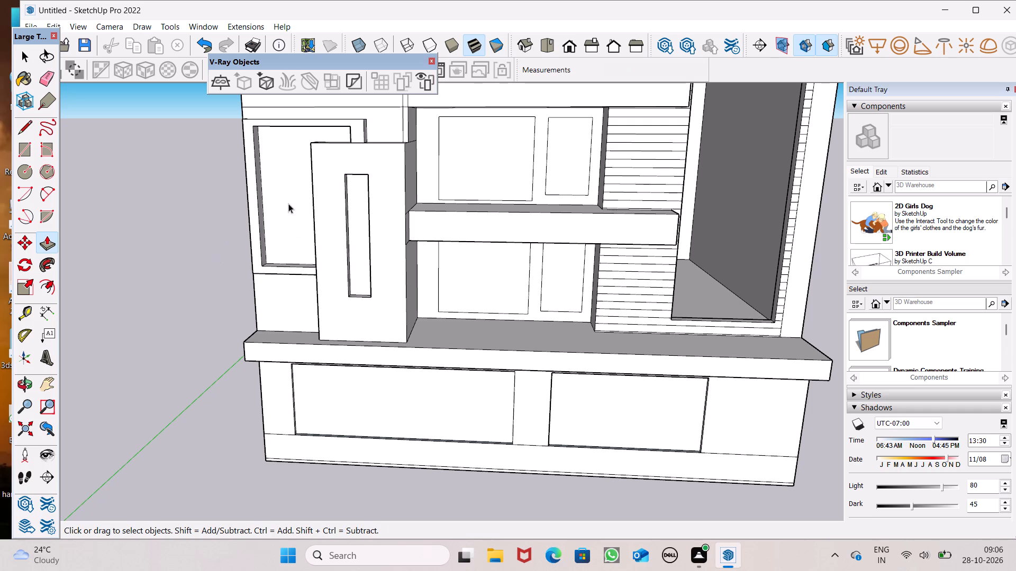
Trace short lines along the top inner wall edges to close the two open-topped compartments with roof faces.
scroll(288, 296, down, 11)
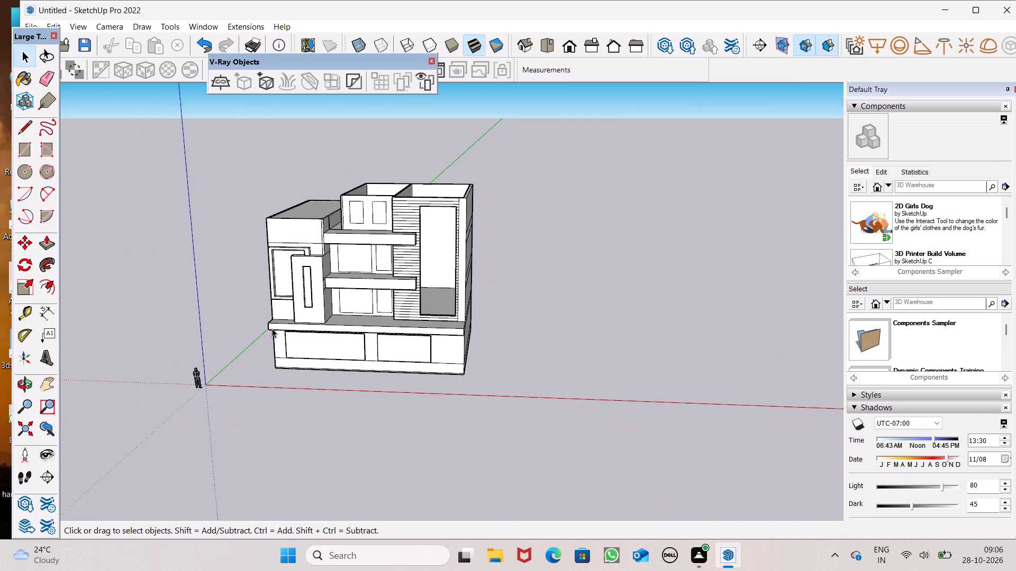
middle_drag(260, 489, 255, 450)
scroll(252, 489, up, 1)
scroll(598, 181, down, 3)
middle_drag(595, 203, 554, 464)
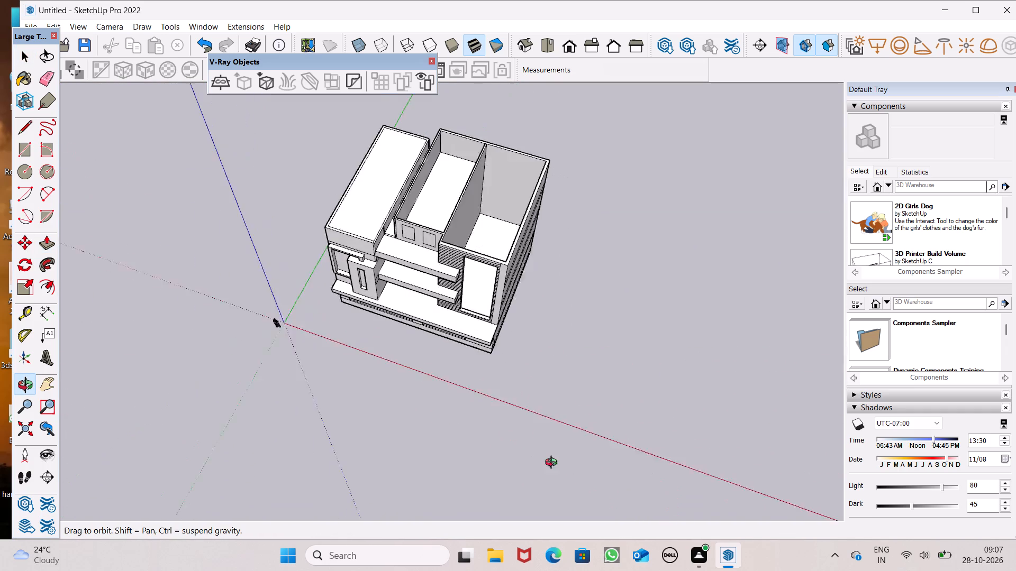
middle_drag(554, 464, 609, 358)
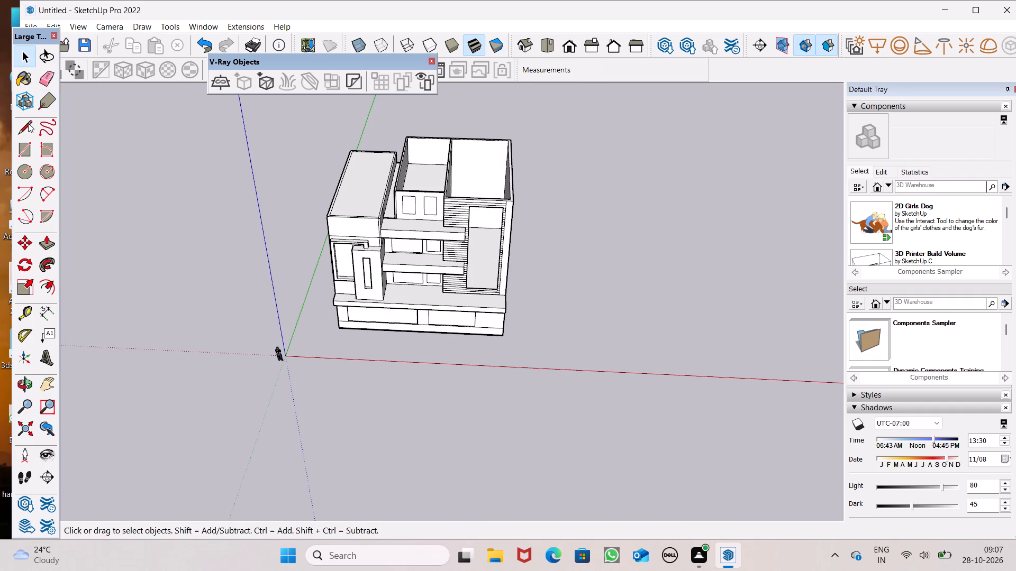
click(28, 123)
scroll(393, 99, up, 5)
scroll(480, 146, up, 7)
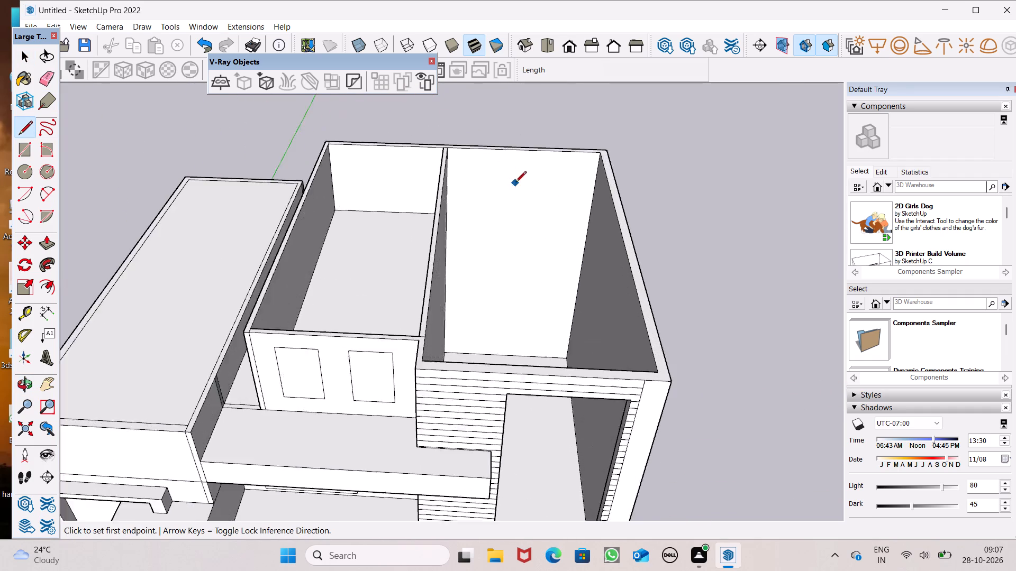
scroll(515, 183, up, 1)
click(443, 142)
click(460, 147)
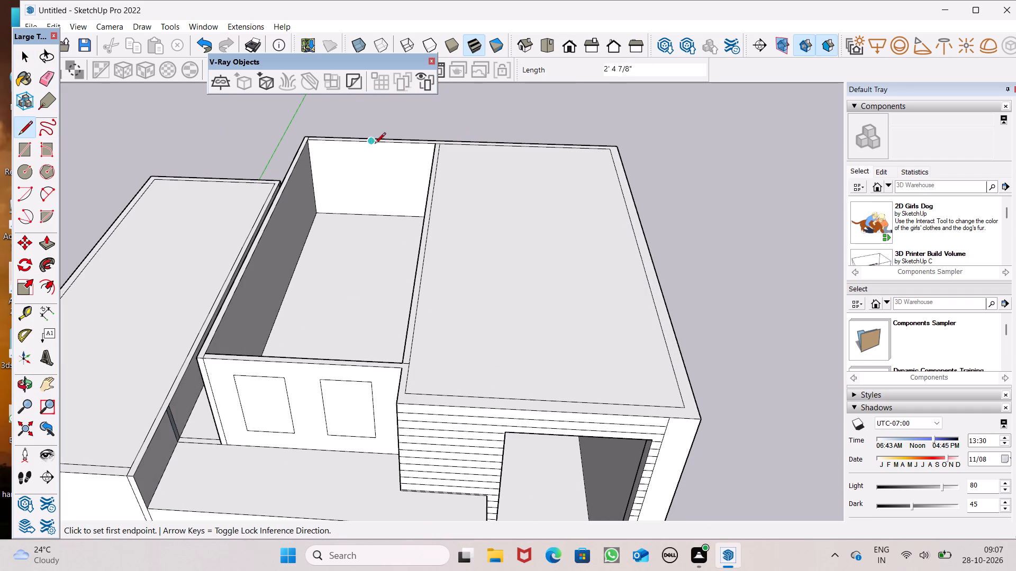
drag(364, 140, 389, 145)
click(401, 149)
Draw a line about 1' long across the wall-top border above the slatted tower, where the slats meet the plain corner strip.
scroll(374, 120, down, 5)
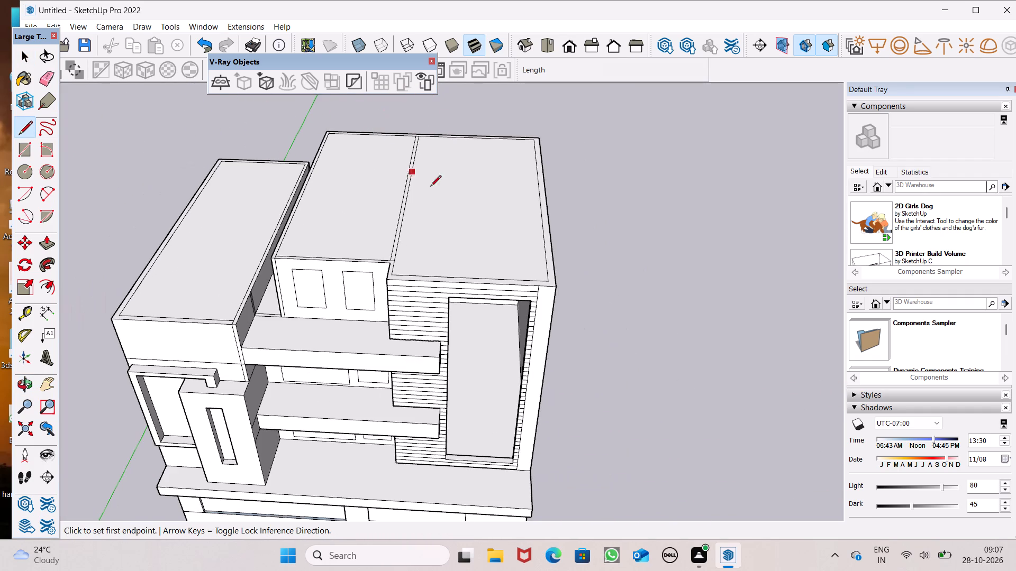
middle_drag(460, 215, 466, 168)
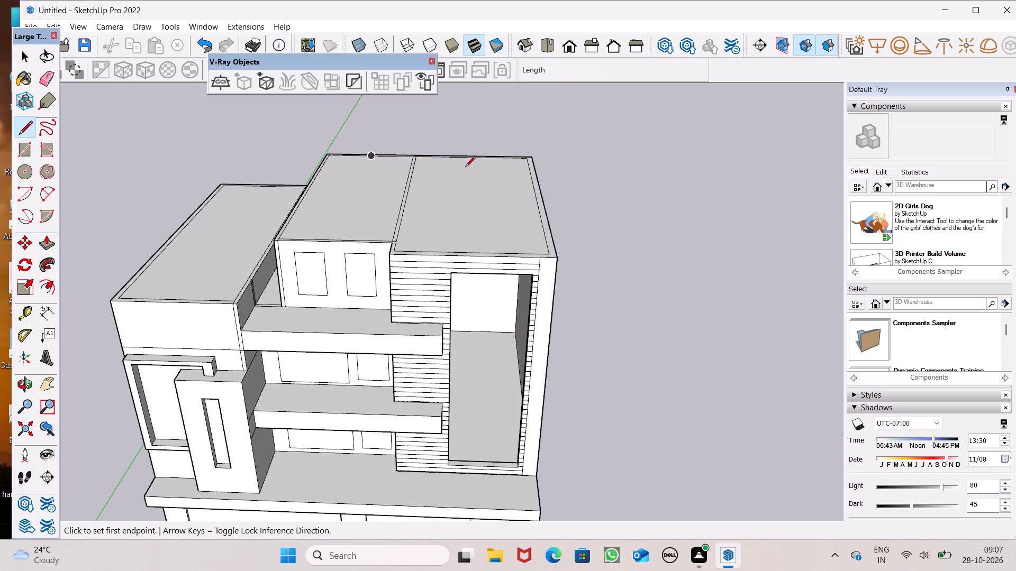
middle_drag(568, 257, 542, 292)
scroll(531, 273, up, 5)
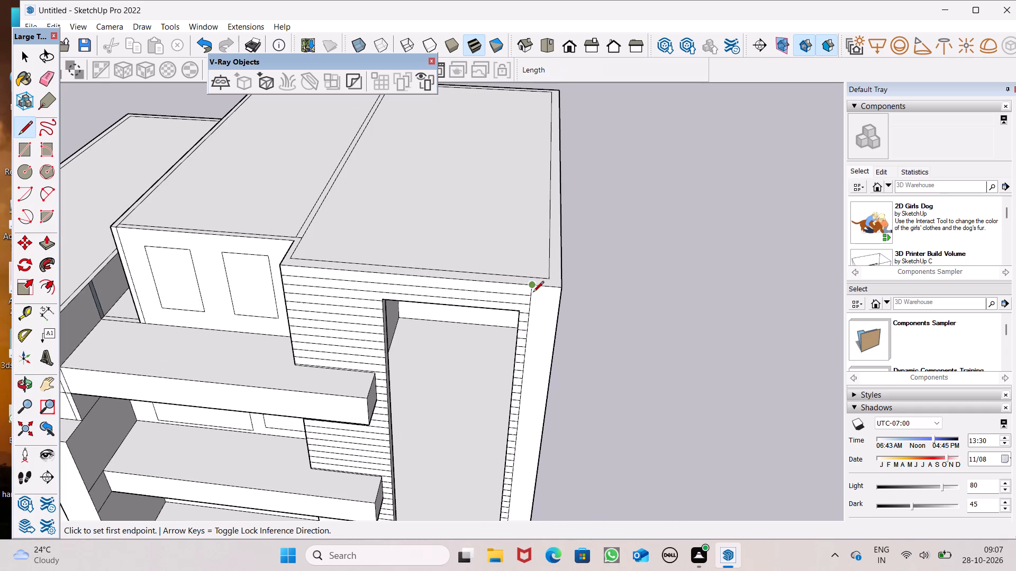
click(532, 288)
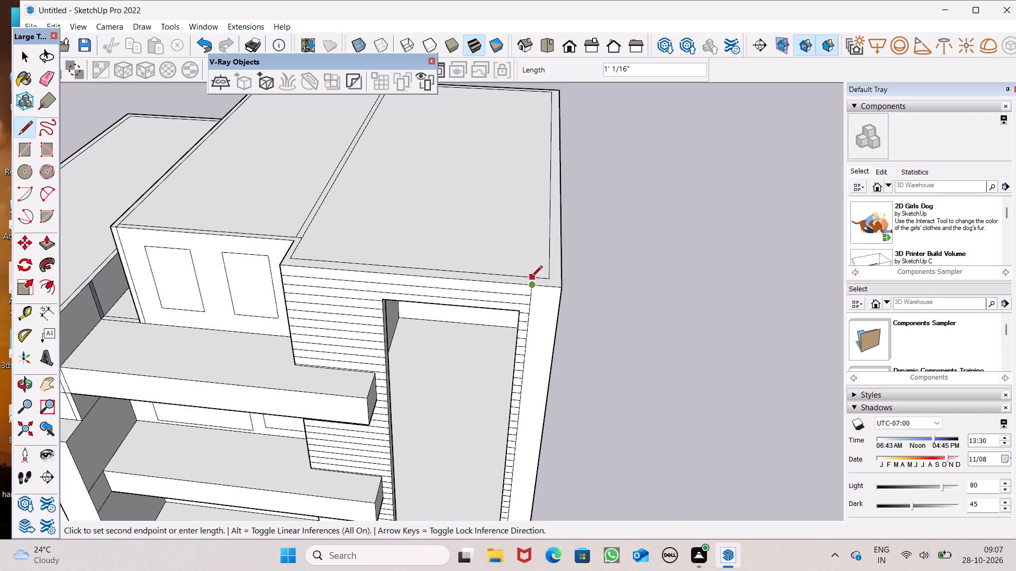
click(531, 277)
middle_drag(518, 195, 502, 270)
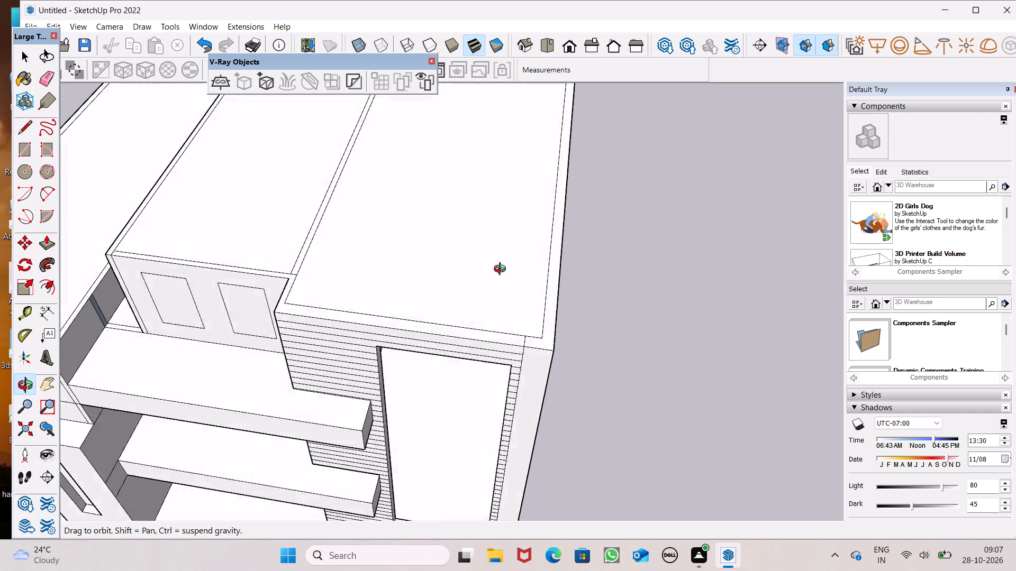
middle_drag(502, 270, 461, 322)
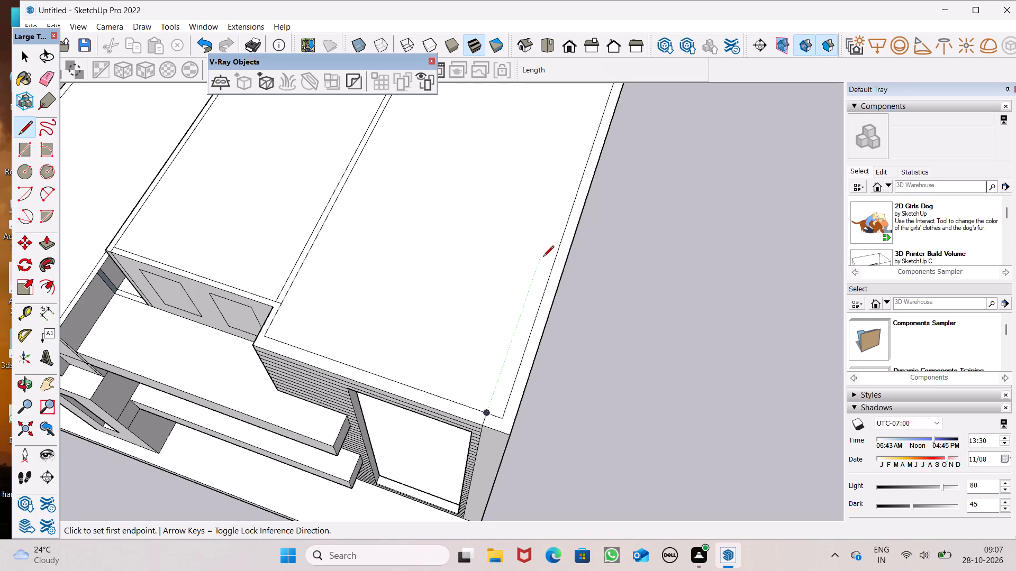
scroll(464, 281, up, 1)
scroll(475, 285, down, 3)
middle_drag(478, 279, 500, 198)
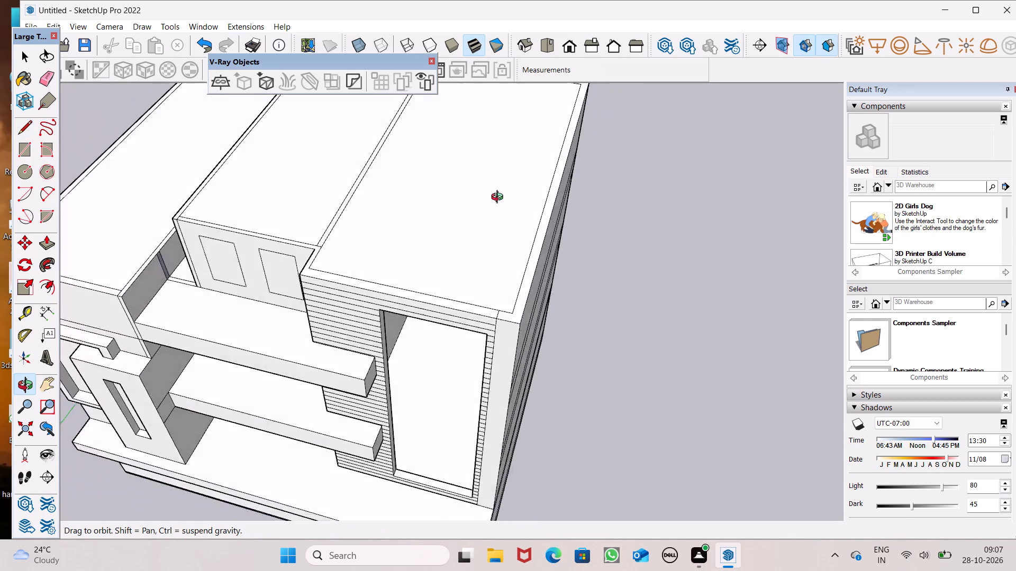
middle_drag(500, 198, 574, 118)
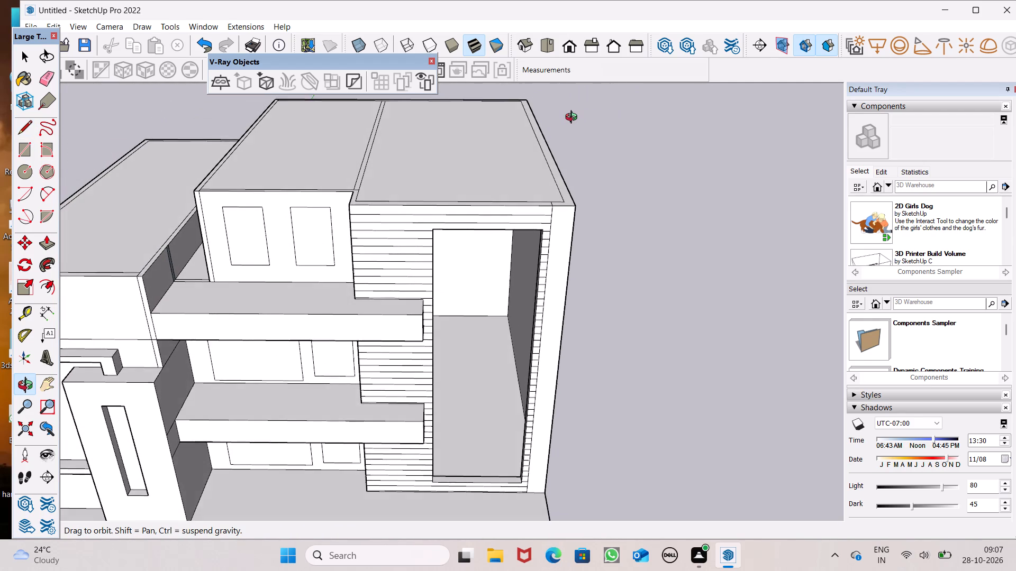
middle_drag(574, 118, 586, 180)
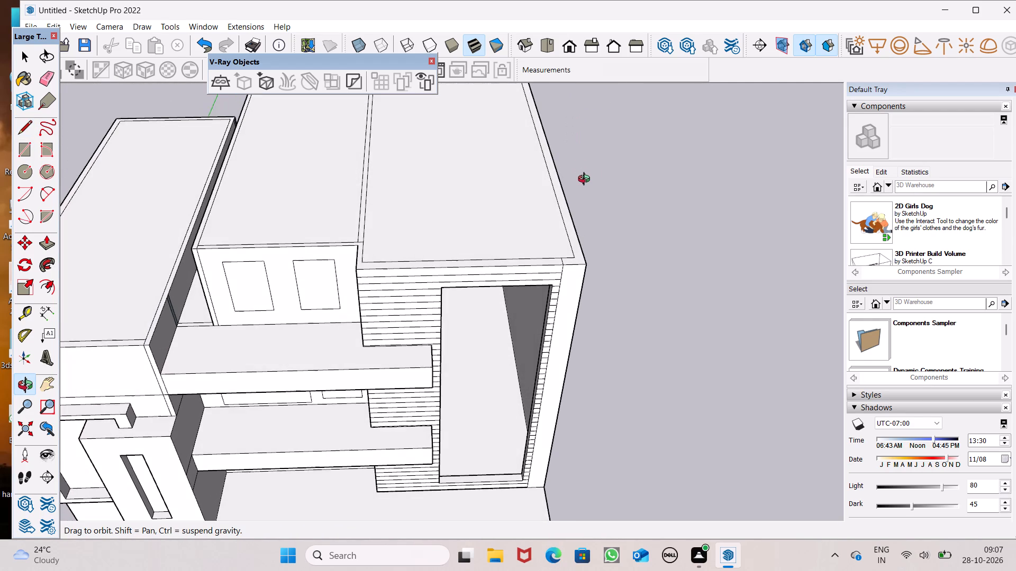
Push/Pull the two upper roof faces, over the windowed section and over the slatted tower, by 6" each.
middle_drag(586, 180, 586, 181)
scroll(592, 231, down, 1)
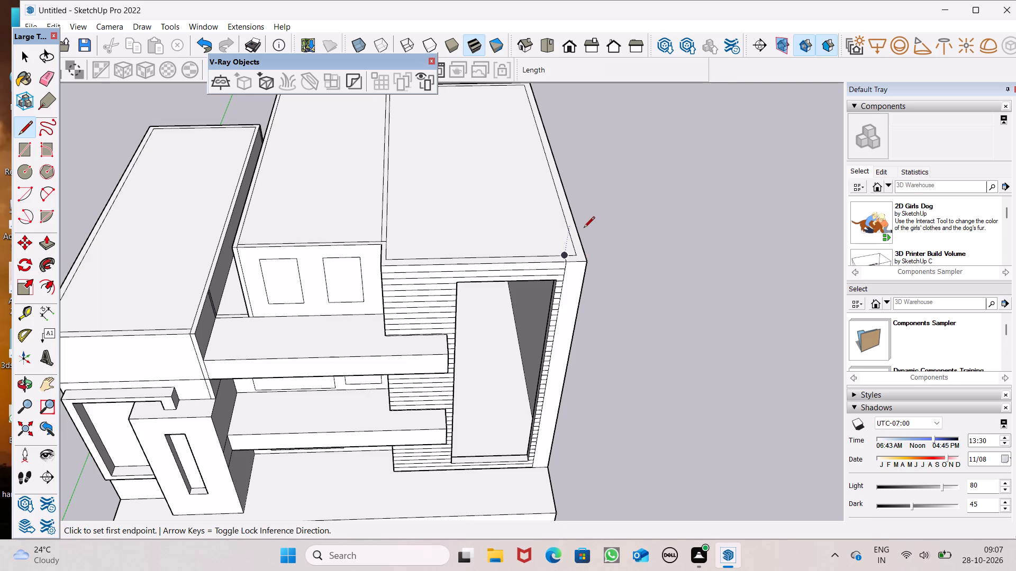
click(50, 85)
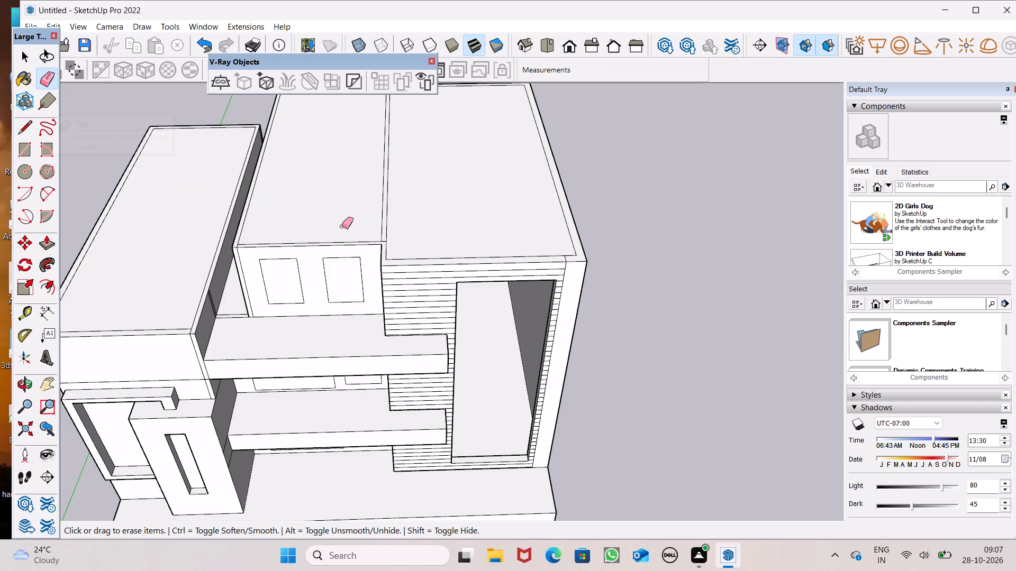
click(46, 240)
scroll(261, 215, up, 1)
drag(270, 217, 274, 226)
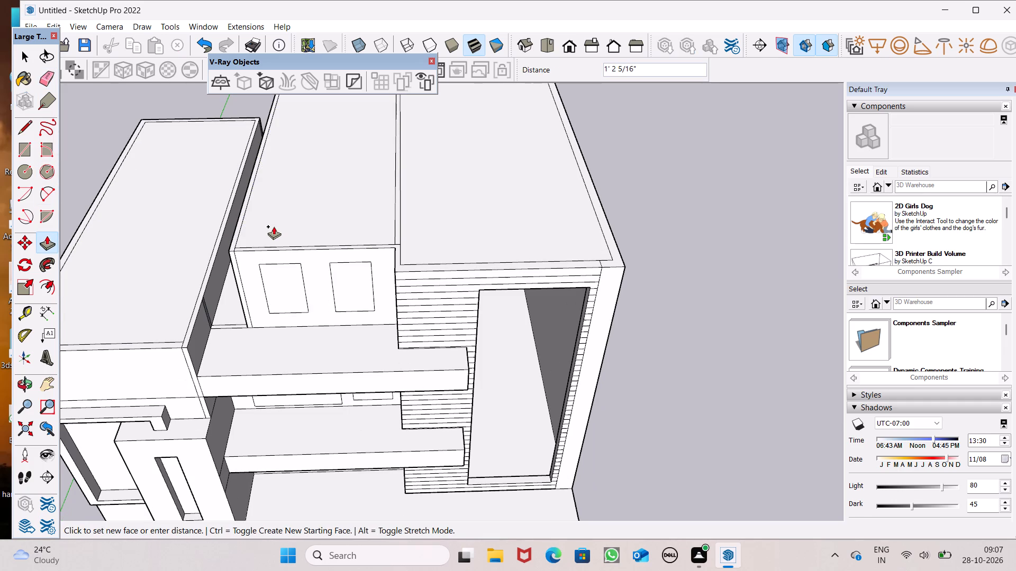
drag(274, 226, 270, 228)
key(6)
key(shift+quotedbl)
key(Return)
key(backslash)
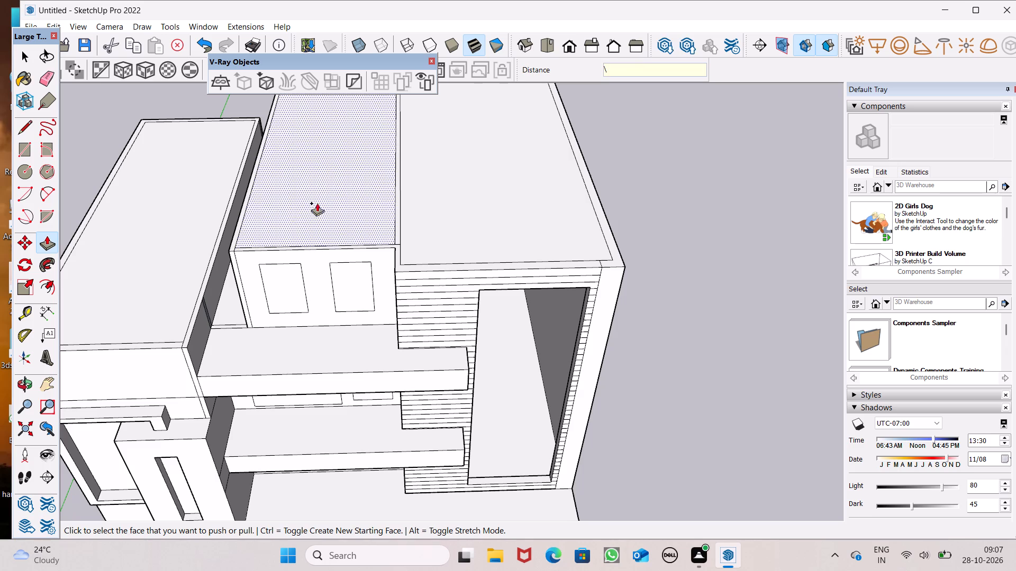
drag(439, 219, 442, 229)
key(6)
key(shift+quotedbl)
key(Return)
Raise the wall-top border along the slatted tower's outer side and the rear of the upper roof by 3'.
scroll(358, 206, down, 5)
middle_drag(429, 177, 404, 0)
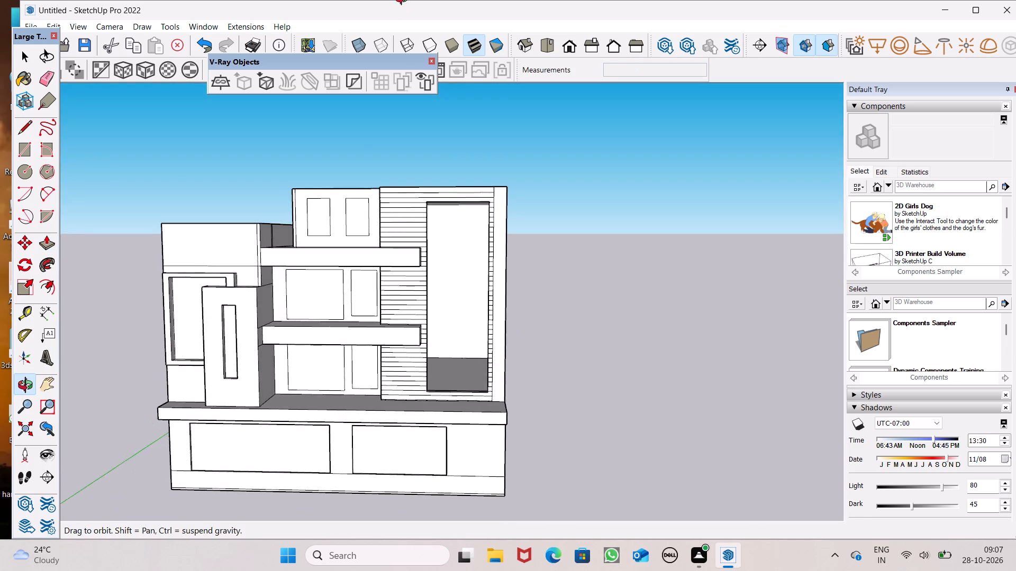
middle_drag(404, 0, 414, 177)
scroll(502, 302, up, 1)
middle_drag(503, 297, 551, 231)
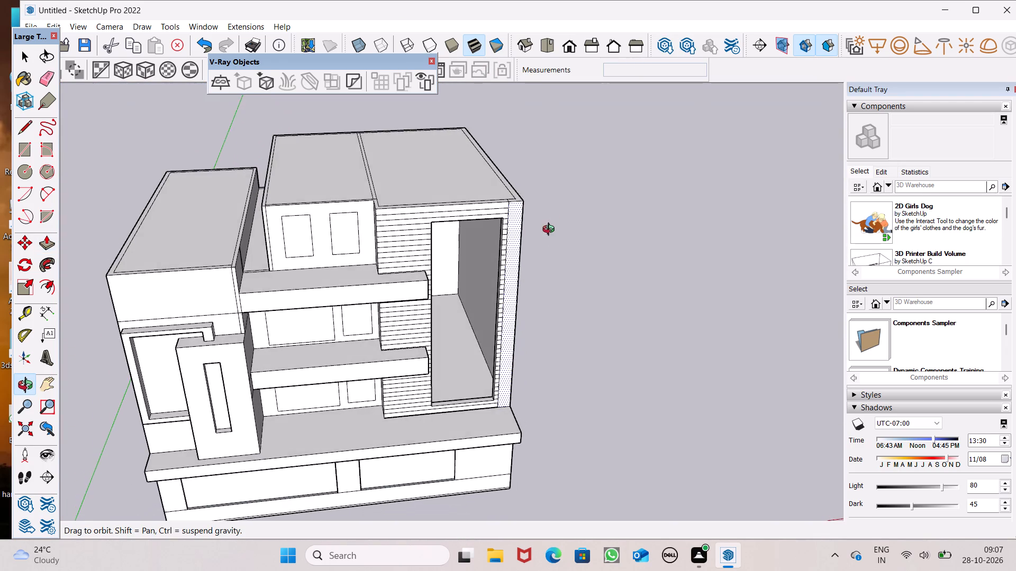
middle_drag(551, 231, 551, 232)
key(space)
middle_drag(558, 227, 521, 400)
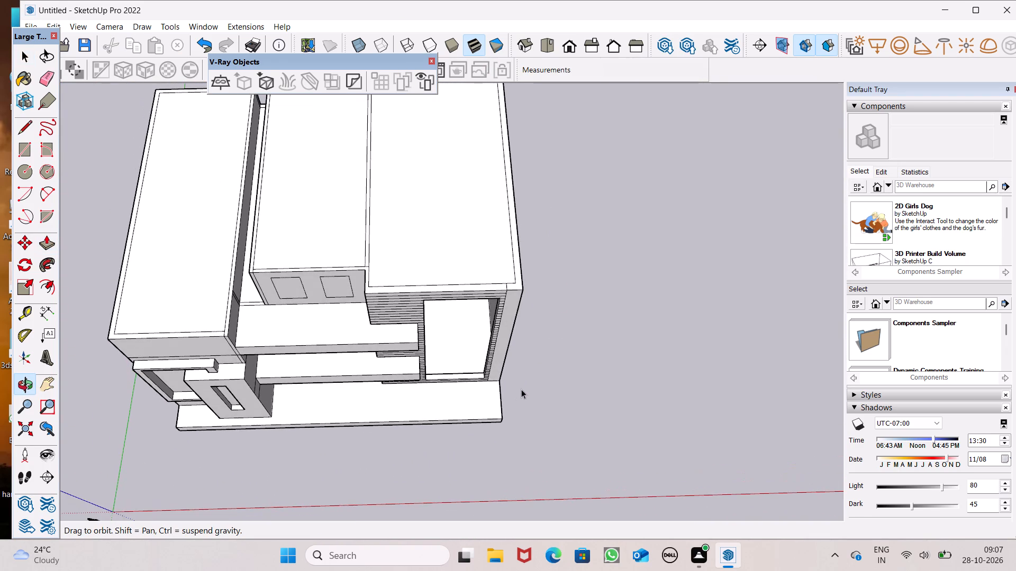
scroll(532, 390, down, 3)
middle_drag(480, 252, 485, 234)
scroll(483, 240, up, 1)
click(48, 249)
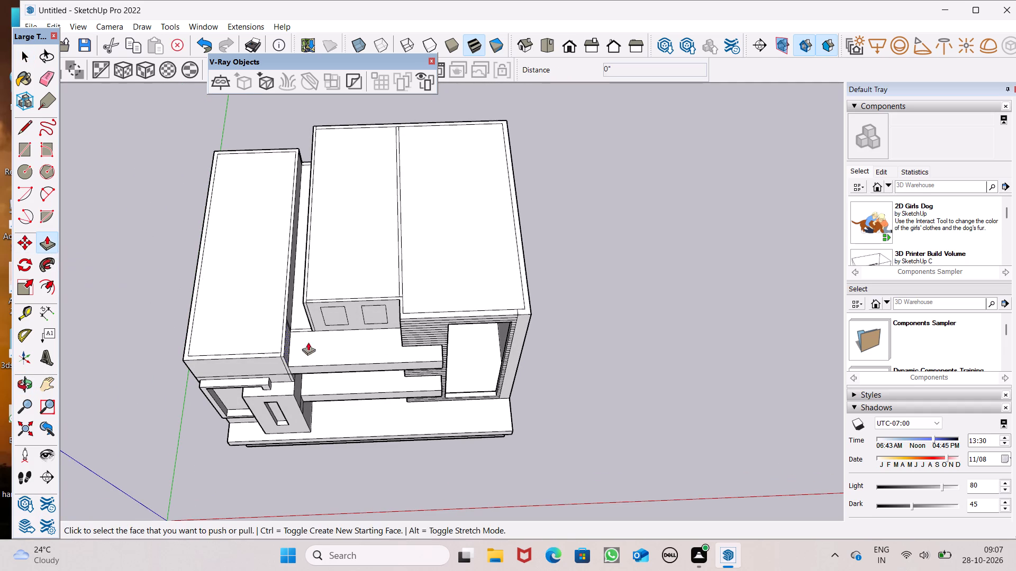
scroll(361, 340, up, 6)
drag(647, 284, 647, 265)
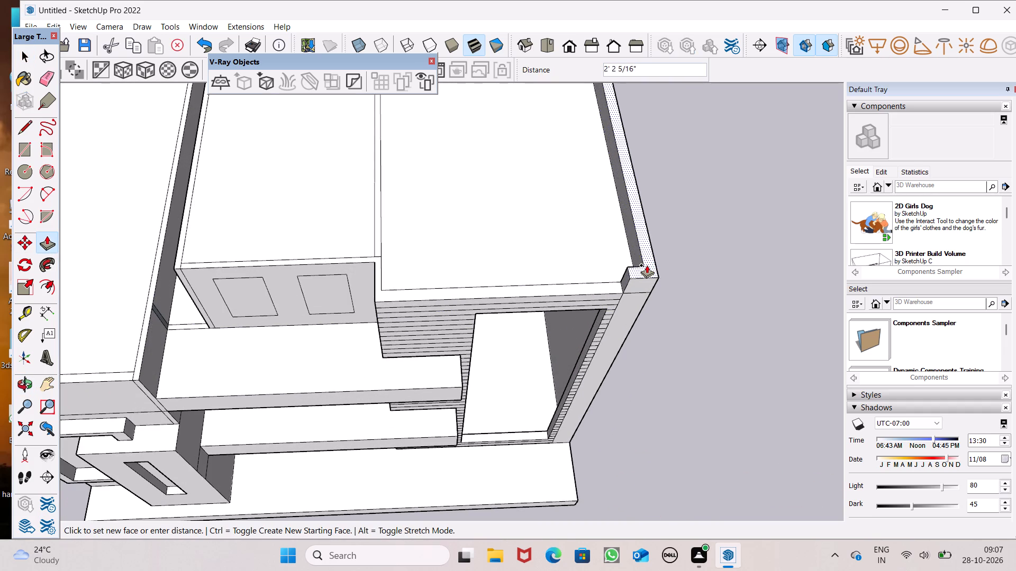
drag(647, 265, 646, 264)
text(3')
key(Return)
Raise the front wall-top border of the upper roof 3', level with the raised corner.
drag(616, 283, 620, 275)
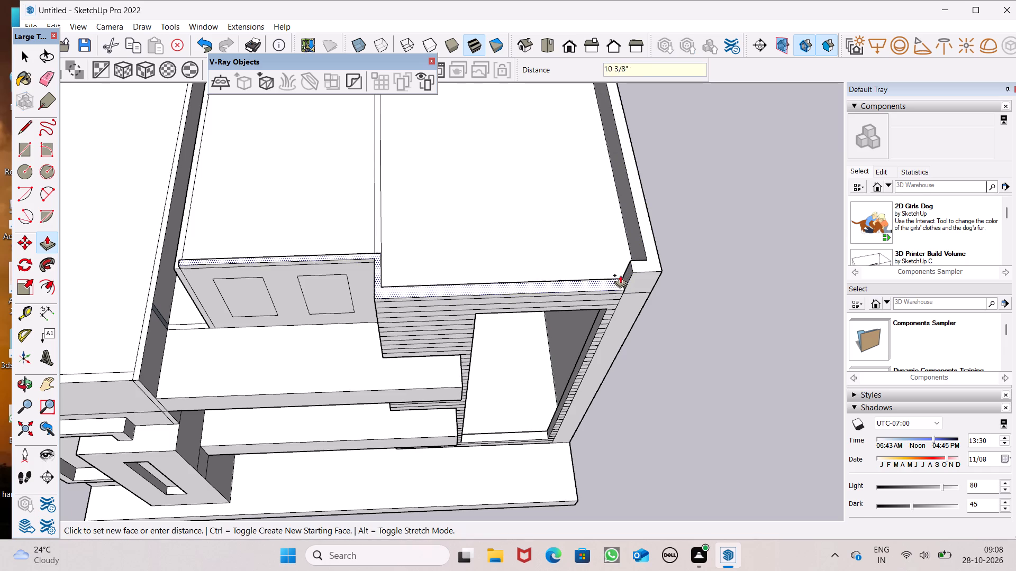
drag(620, 275, 634, 269)
Raise the roof face over the slatted tower 3', flush with the top of the parapet.
scroll(510, 251, down, 12)
middle_drag(490, 263, 491, 263)
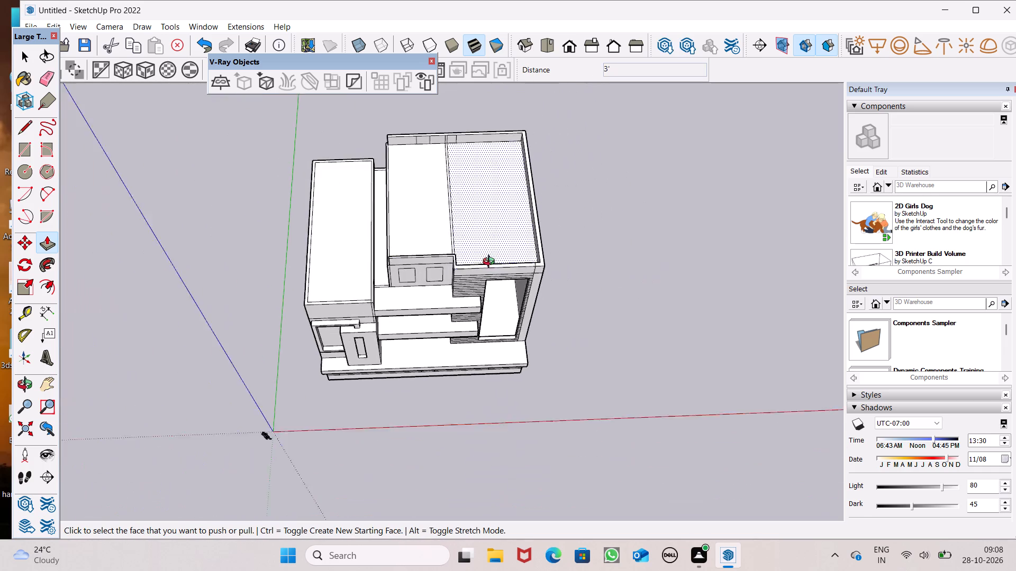
middle_drag(491, 263, 679, 174)
scroll(680, 173, up, 1)
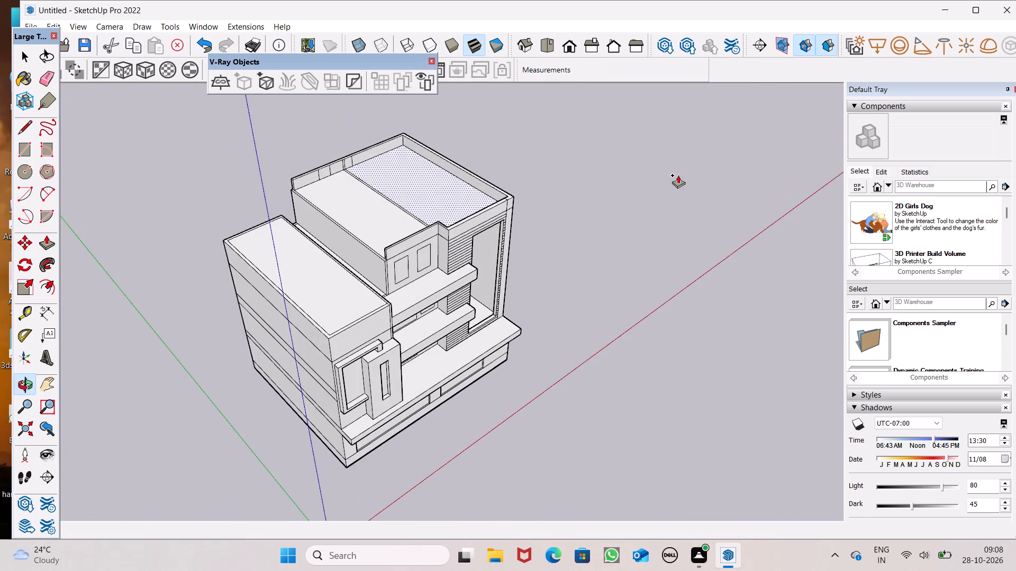
scroll(451, 200, up, 5)
drag(438, 217, 550, 202)
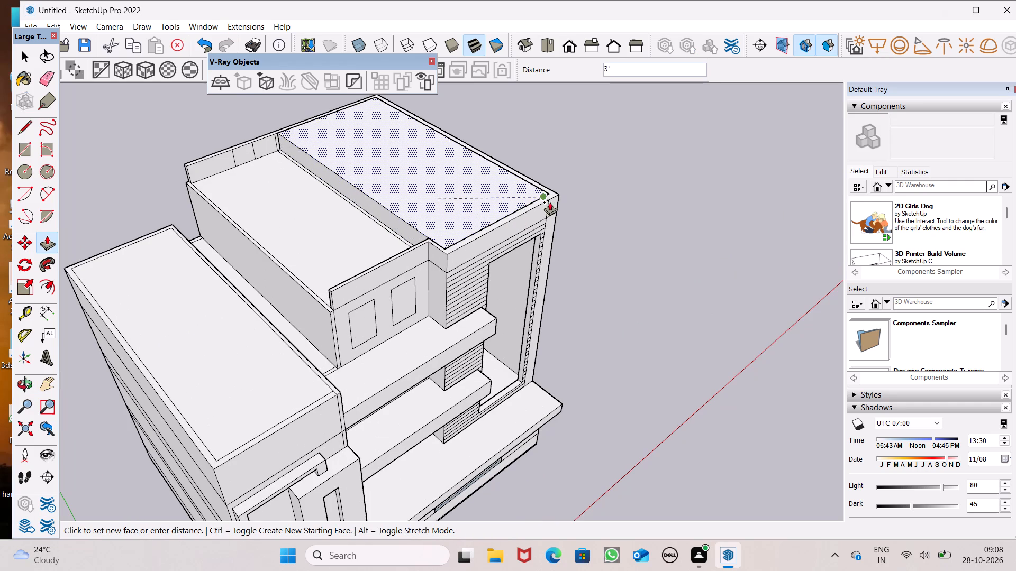
drag(550, 202, 550, 203)
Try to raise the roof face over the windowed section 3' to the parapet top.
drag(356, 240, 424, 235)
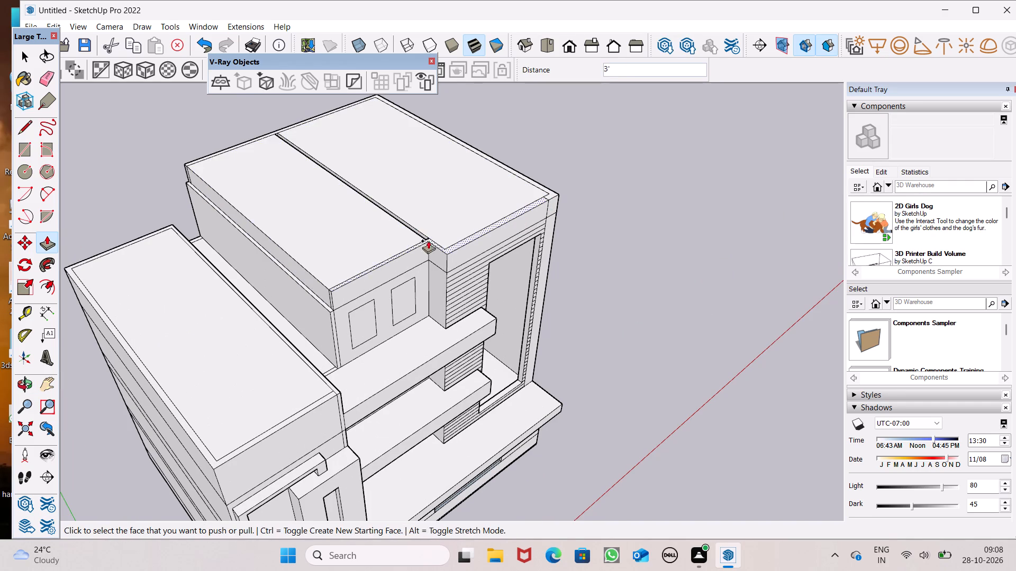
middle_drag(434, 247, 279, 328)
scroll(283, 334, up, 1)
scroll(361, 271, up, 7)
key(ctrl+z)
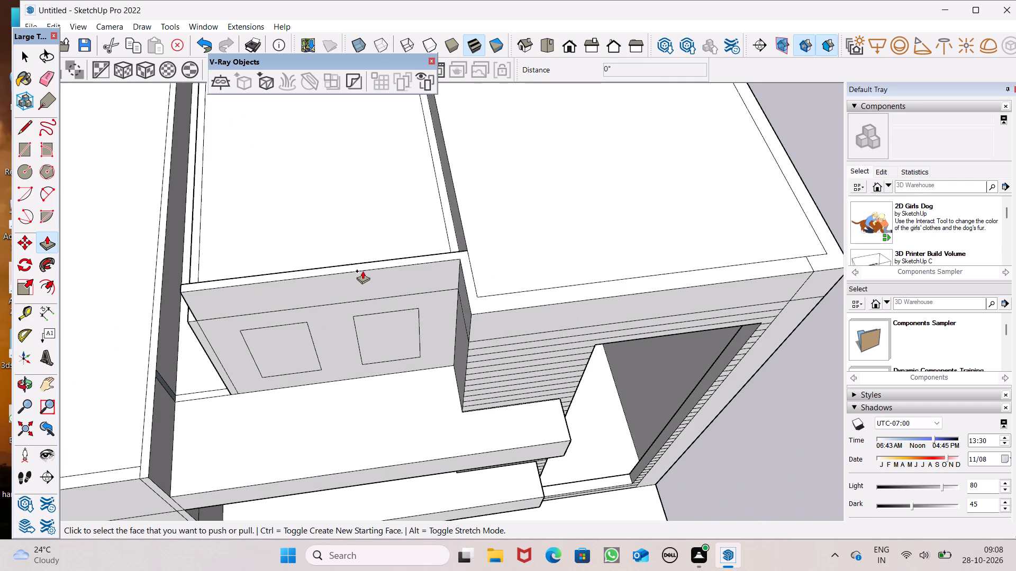
Raise the dividing strip between the upper roofs and the roof face over the windowed section 3' to the parapet top.
scroll(390, 250, up, 4)
drag(482, 244, 513, 264)
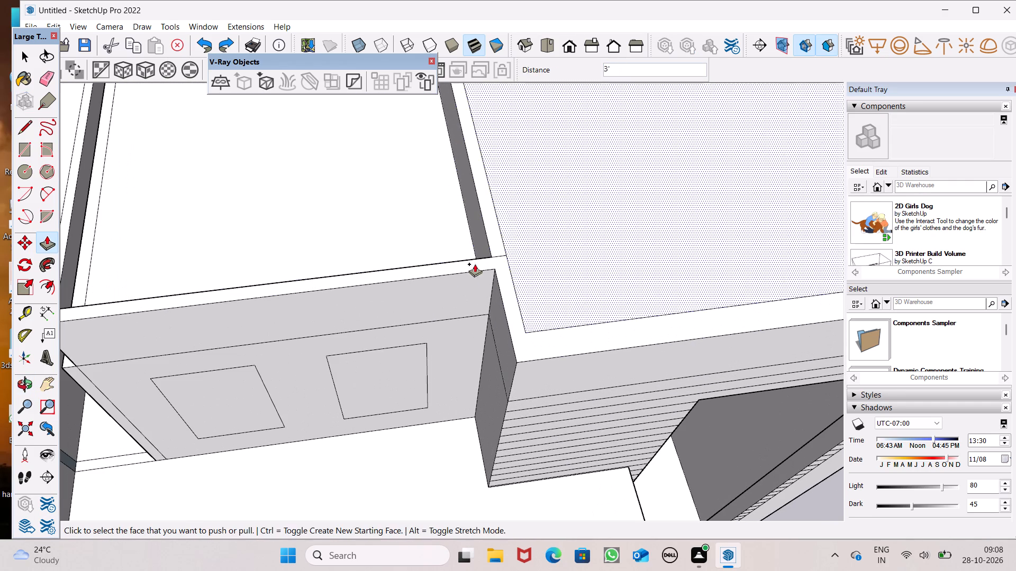
drag(439, 241, 519, 266)
Pull the raised roof's side face outward about 6' 10" as an overhang above the lower side block.
scroll(582, 219, down, 8)
middle_drag(410, 258, 590, 196)
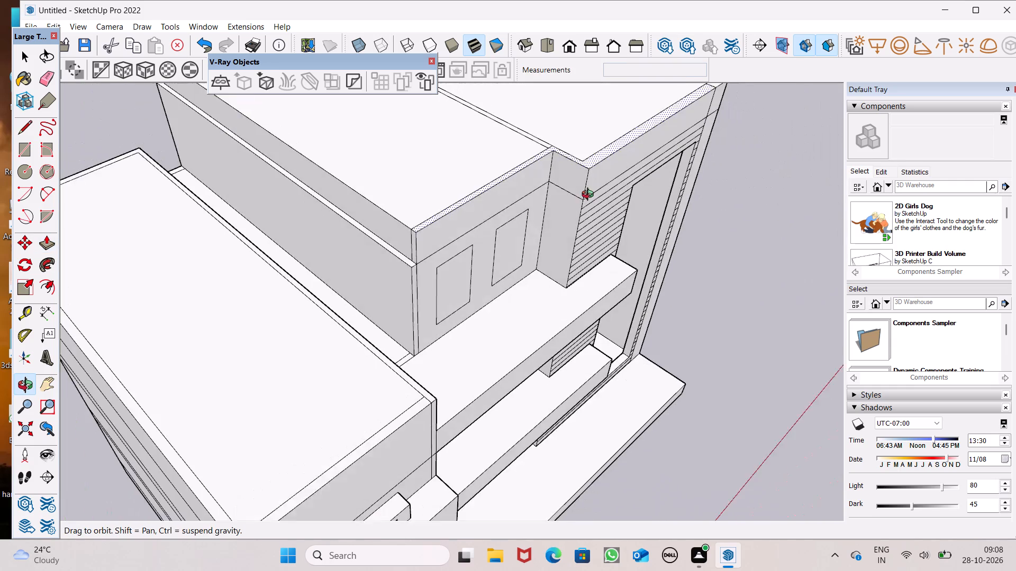
middle_drag(590, 196, 591, 196)
drag(403, 251, 409, 233)
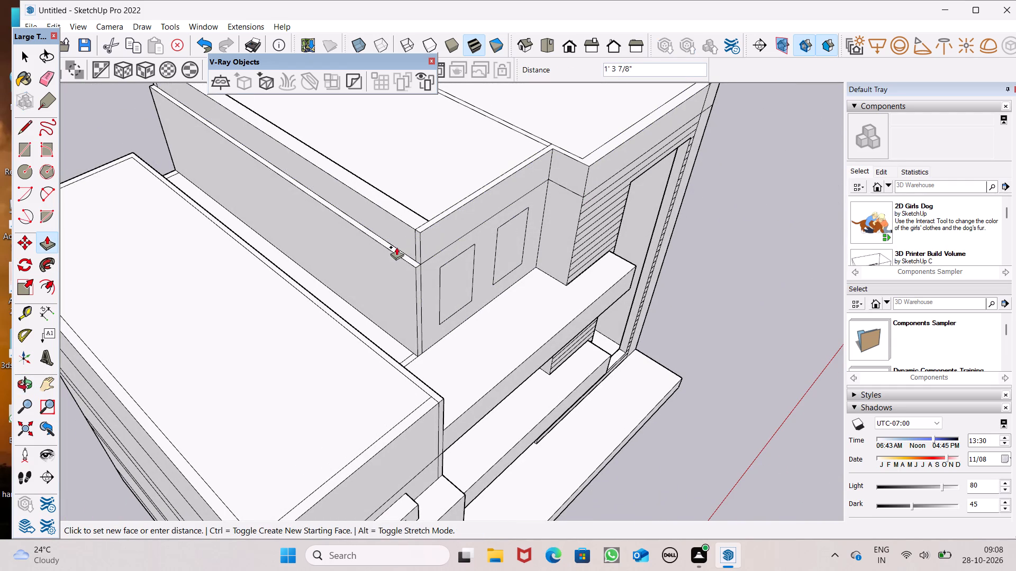
key(ctrl+z)
scroll(413, 228, down, 7)
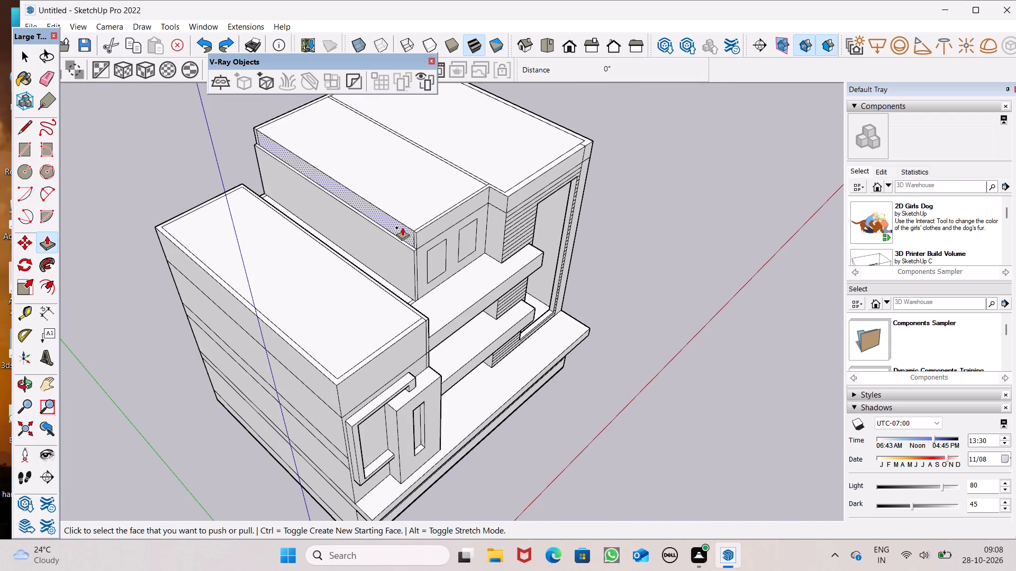
drag(401, 233, 383, 247)
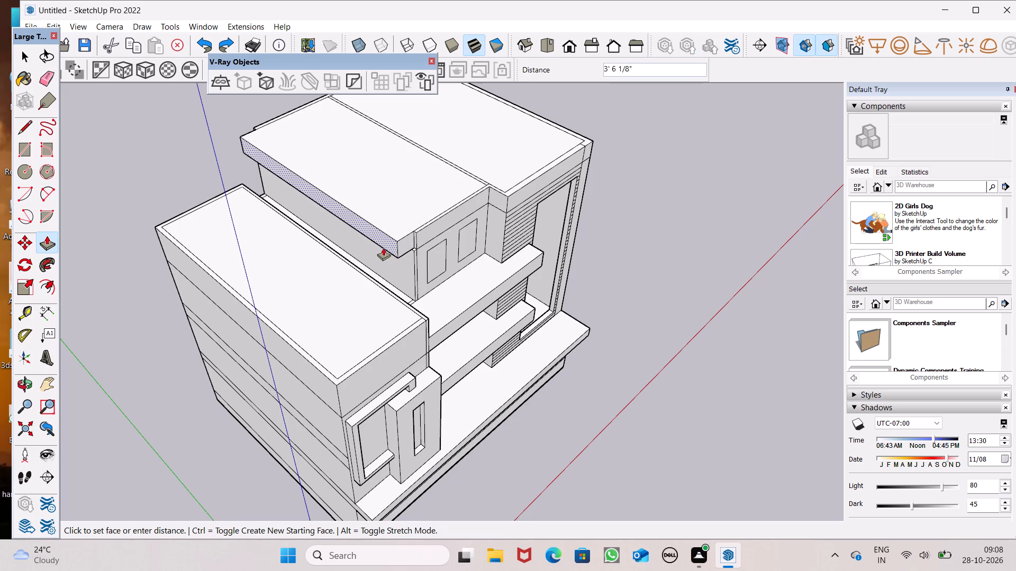
drag(383, 247, 380, 248)
middle_drag(413, 269, 233, 183)
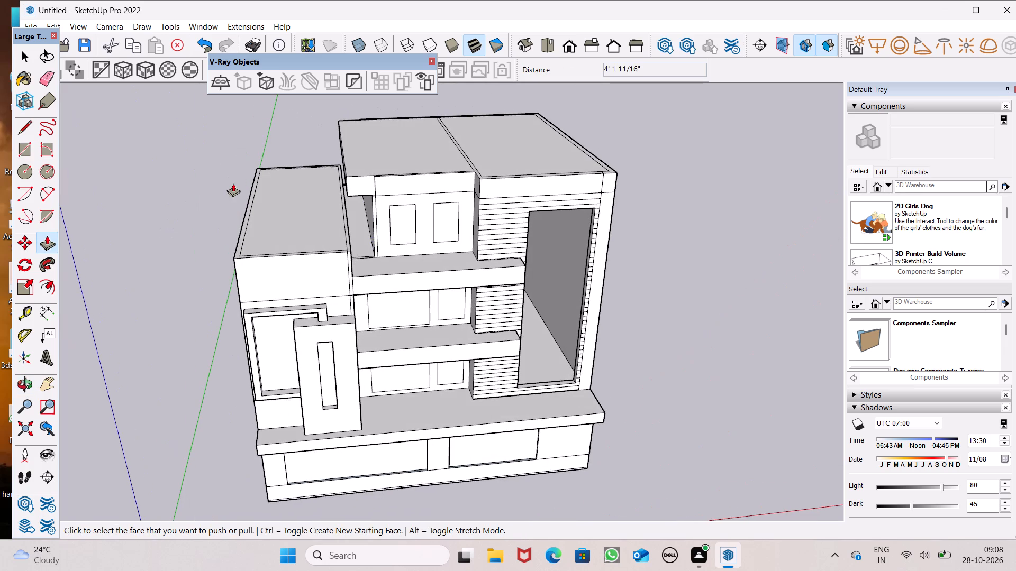
scroll(317, 177, up, 1)
middle_drag(359, 188, 427, 180)
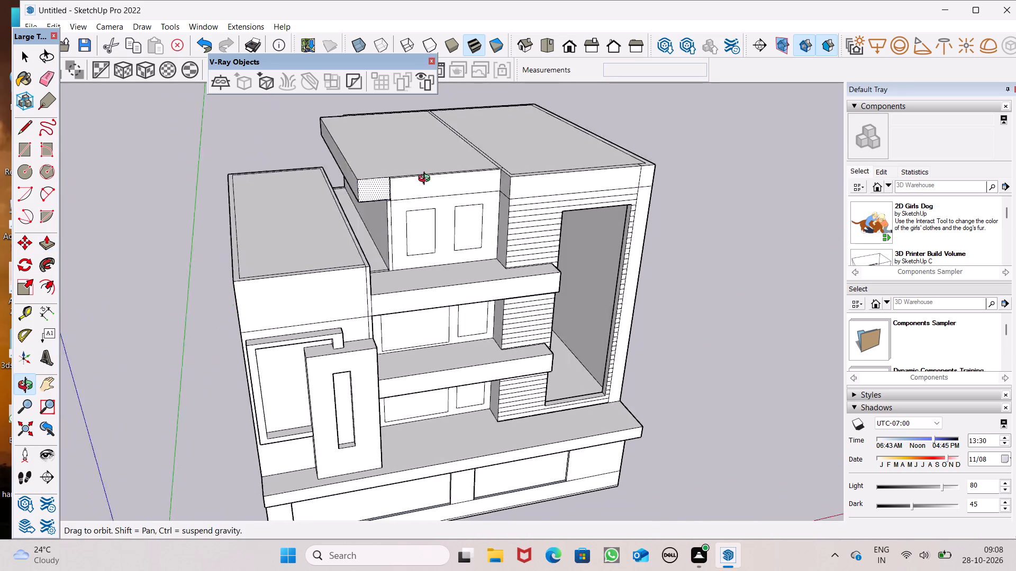
middle_drag(427, 180, 441, 176)
drag(359, 175, 340, 180)
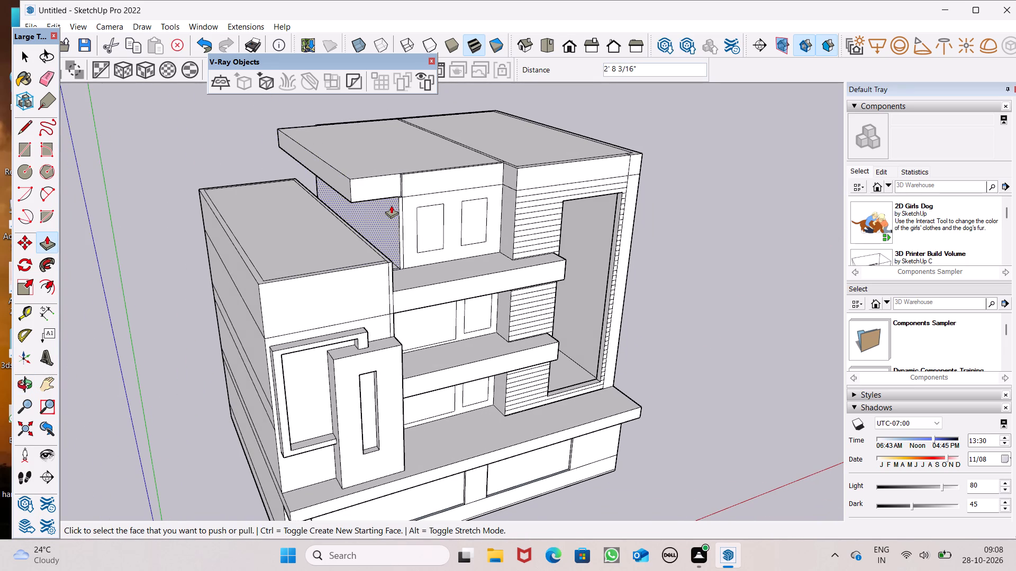
Pull the front and rear end faces beside the roof overhang out 6' 9 7/8", flush with its outer edge.
scroll(389, 204, up, 5)
middle_drag(399, 154, 457, 76)
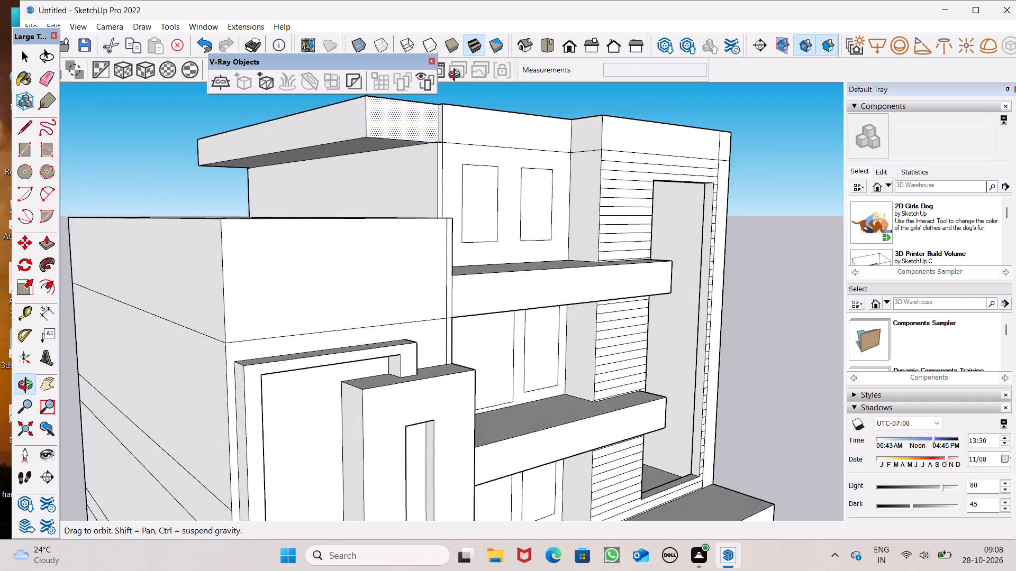
middle_drag(457, 76, 468, 139)
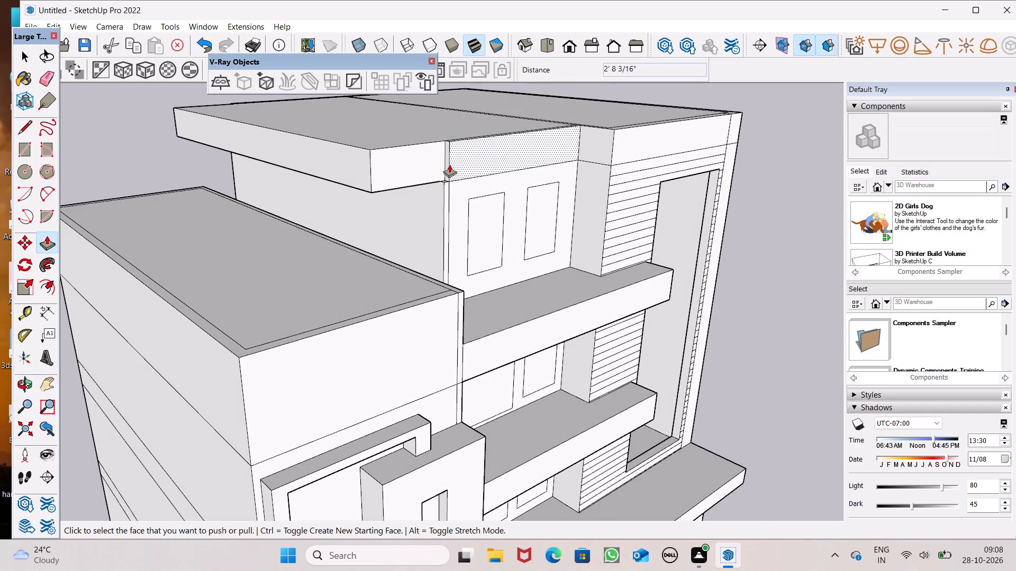
middle_drag(451, 179, 542, 214)
scroll(538, 209, up, 1)
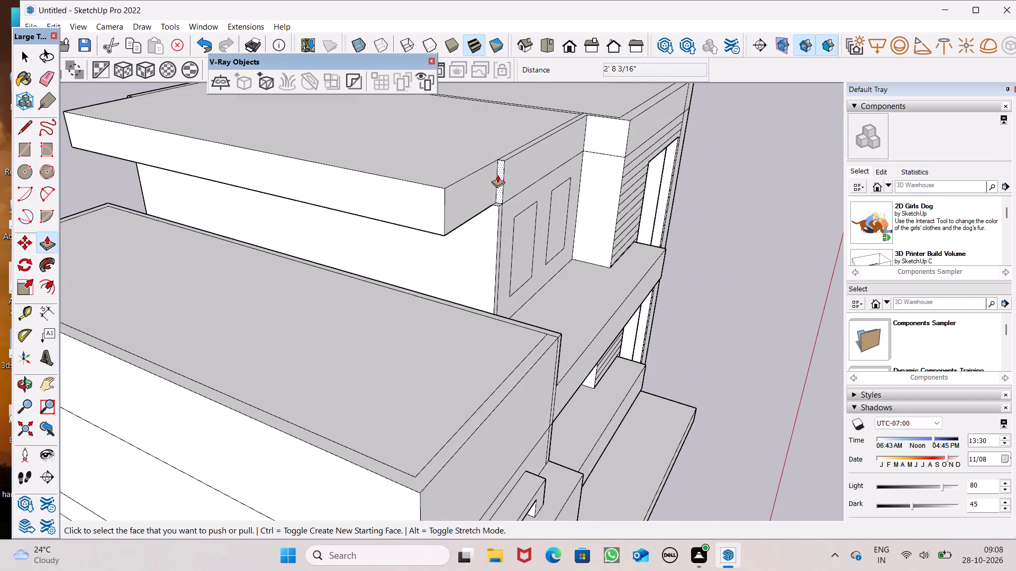
drag(497, 174, 438, 213)
scroll(438, 140, down, 5)
middle_drag(467, 151, 693, 234)
scroll(693, 234, up, 1)
middle_drag(693, 234, 694, 232)
middle_drag(155, 293, 260, 176)
drag(202, 160, 232, 171)
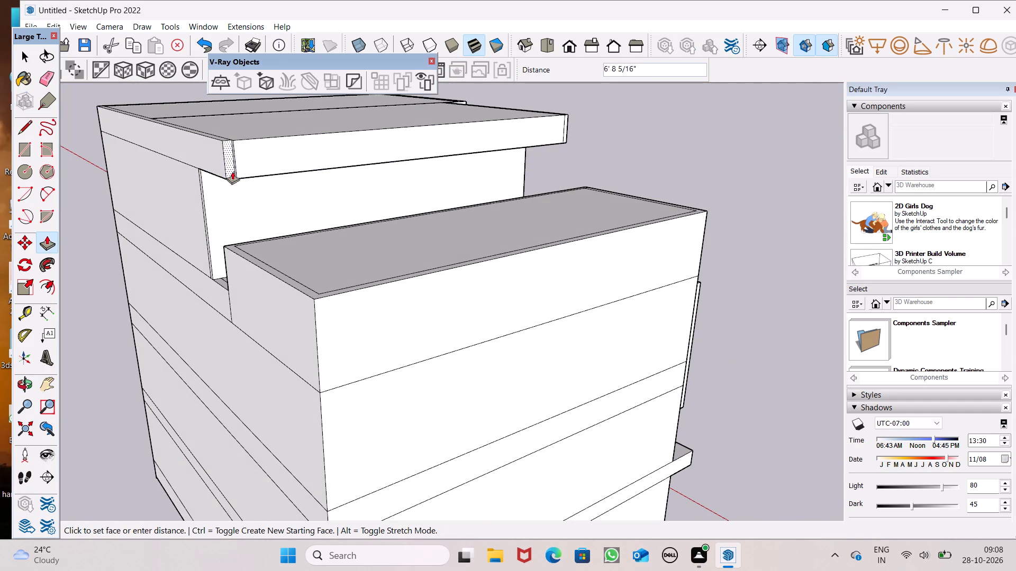
drag(232, 171, 251, 159)
Erase the leftover seam lines where the front strip meets the roof overhang at its front corner.
scroll(293, 134, down, 5)
middle_drag(432, 172, 60, 338)
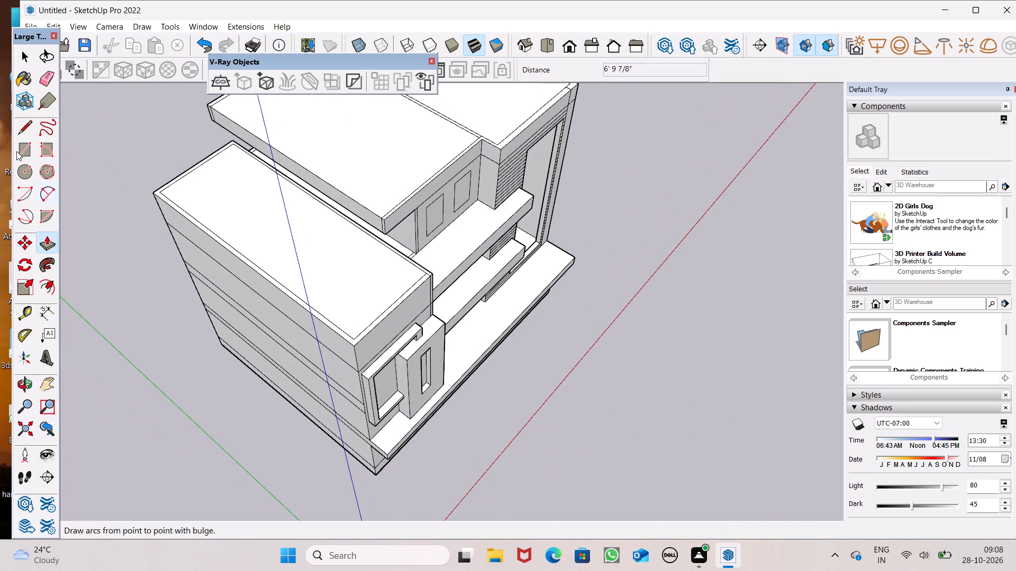
click(41, 75)
scroll(314, 176, up, 6)
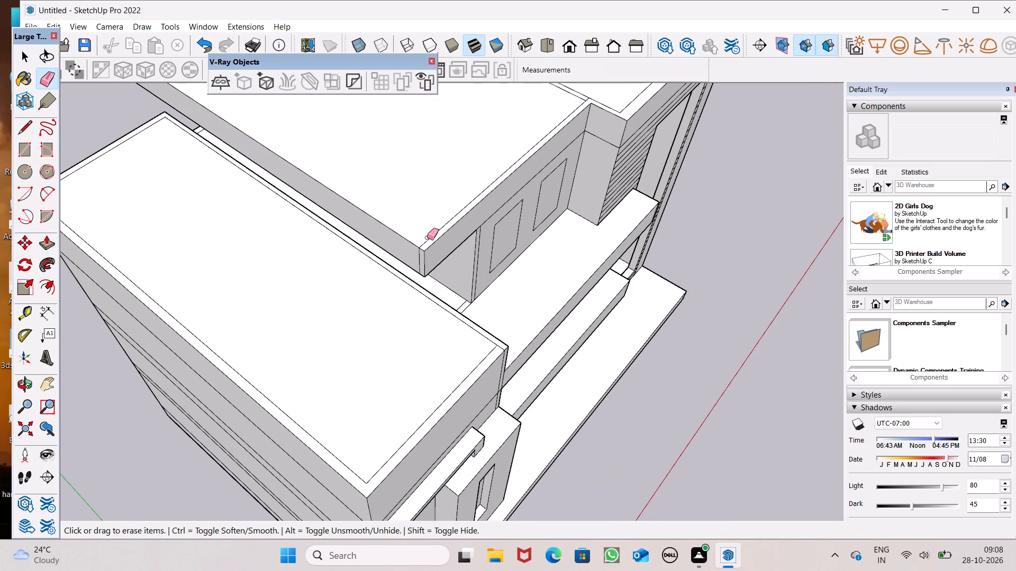
click(427, 237)
click(418, 252)
click(421, 253)
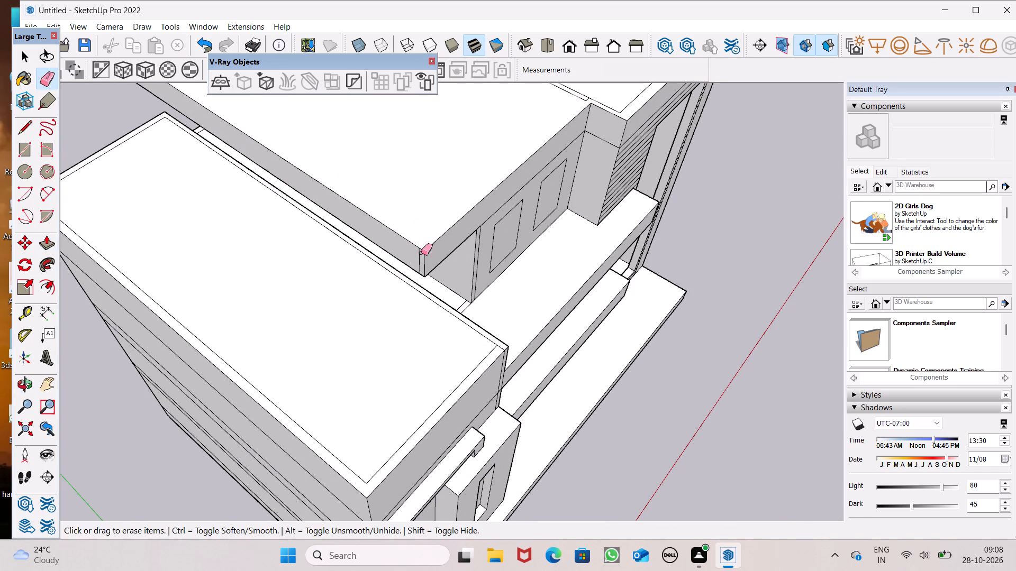
Pull the roof's front fascia above the top-floor windows forward about 3' 7 1/16", flush with the slatted tower's face.
drag(41, 230, 41, 235)
click(44, 248)
scroll(546, 187, down, 4)
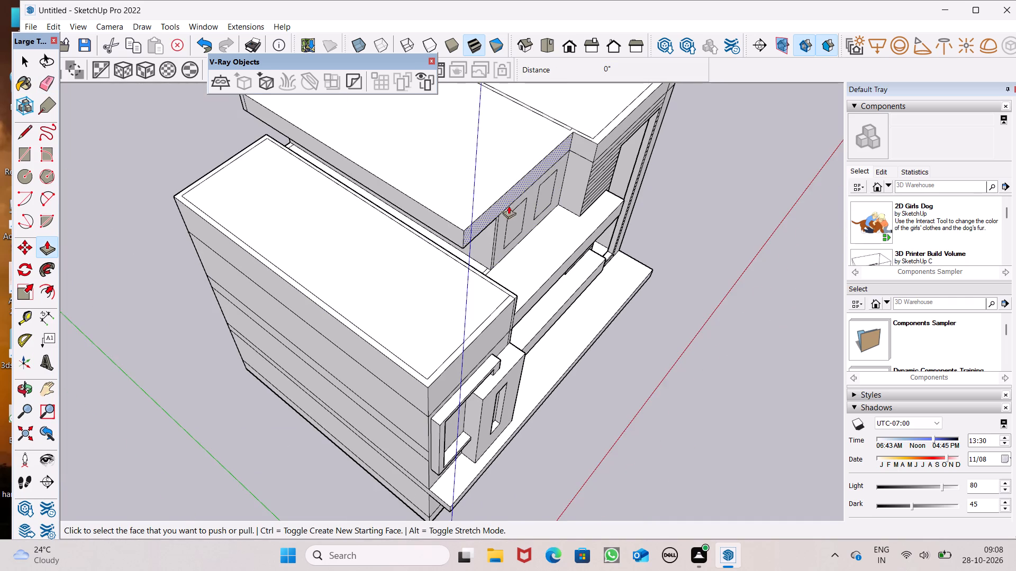
middle_drag(509, 206, 461, 213)
scroll(552, 180, up, 5)
drag(577, 161, 646, 156)
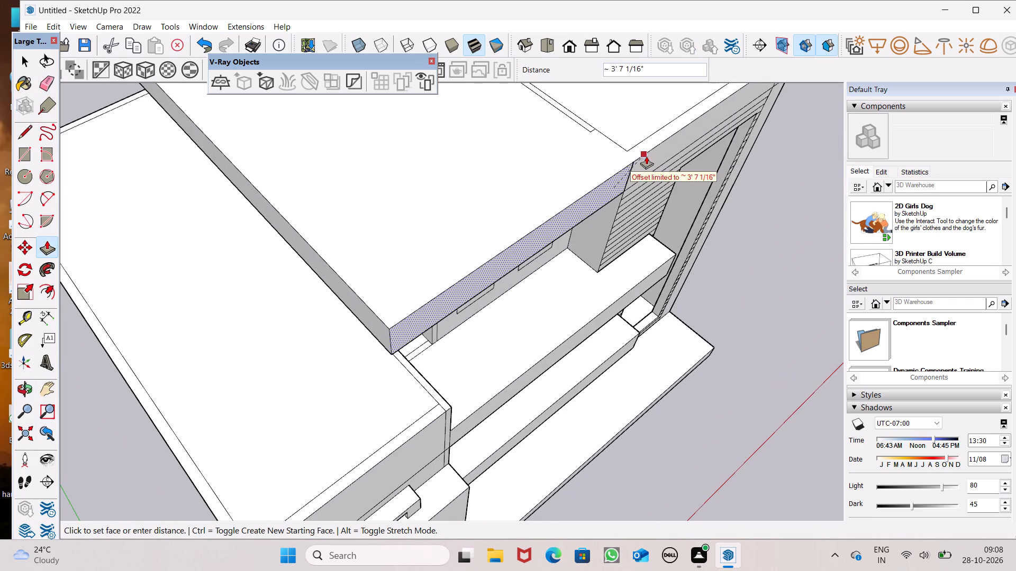
drag(646, 156, 646, 157)
Erase the leftover seam lines on the underside of the roof overhang at the top-floor wall's outer corner.
scroll(556, 191, down, 14)
middle_drag(540, 221, 376, 14)
scroll(521, 196, up, 2)
middle_drag(507, 199, 502, 126)
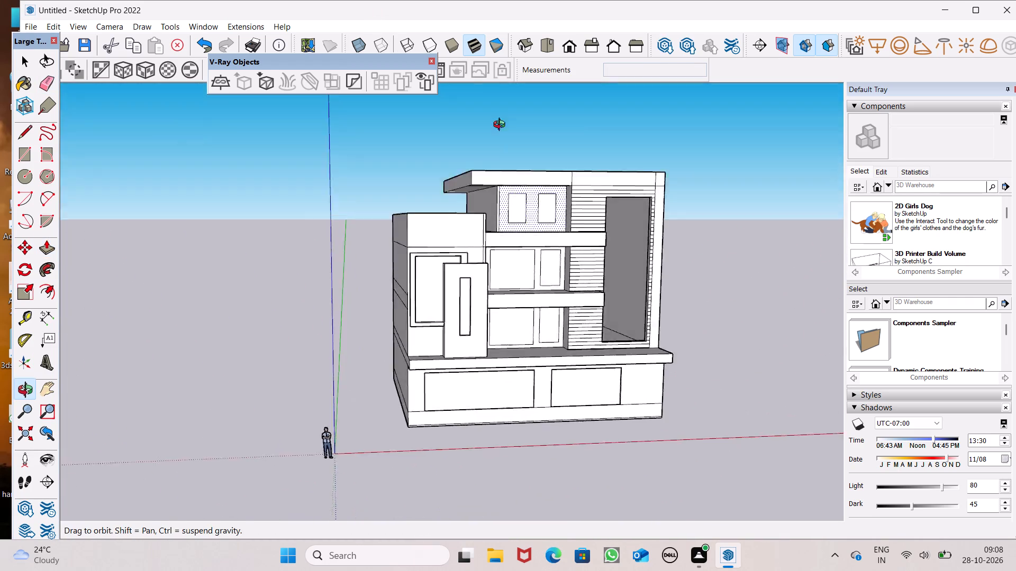
middle_drag(502, 126, 453, 58)
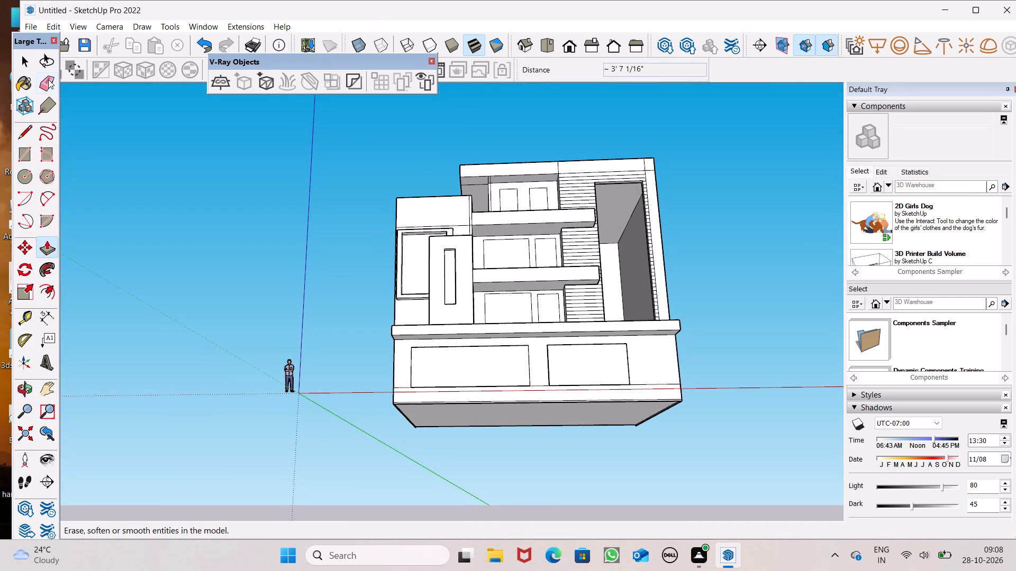
click(47, 81)
scroll(507, 196, up, 14)
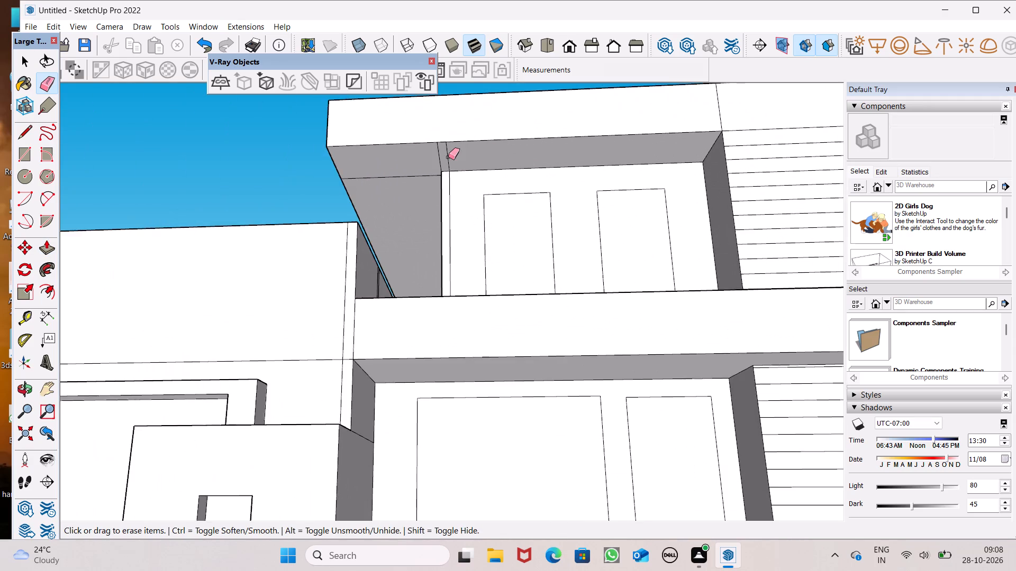
drag(434, 157, 404, 191)
scroll(407, 153, down, 4)
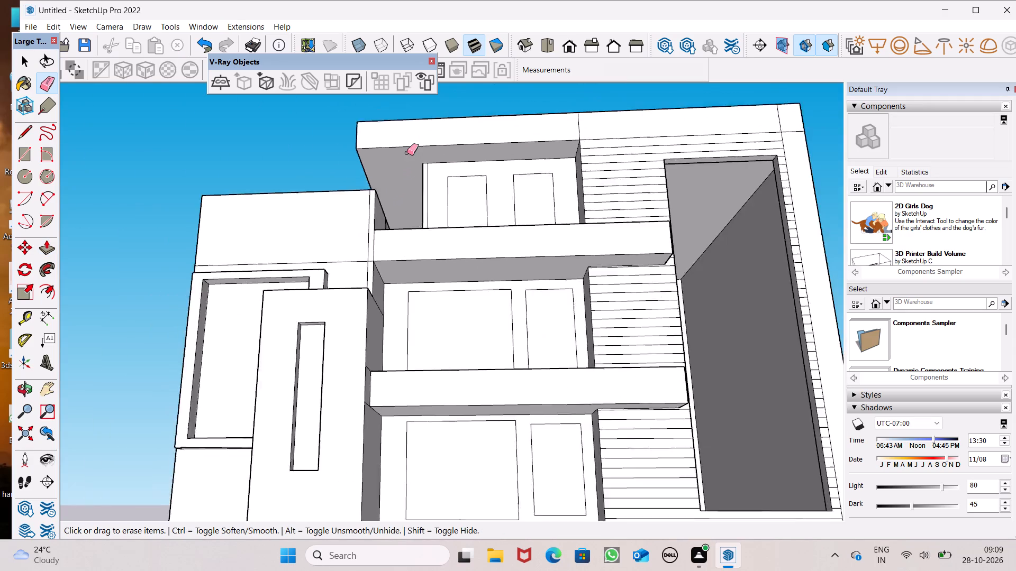
Push the wide window pane between the two balcony slabs inward 6" to cut an opening through the wall.
scroll(407, 153, down, 10)
middle_drag(434, 200, 456, 294)
scroll(456, 294, up, 1)
scroll(429, 240, down, 3)
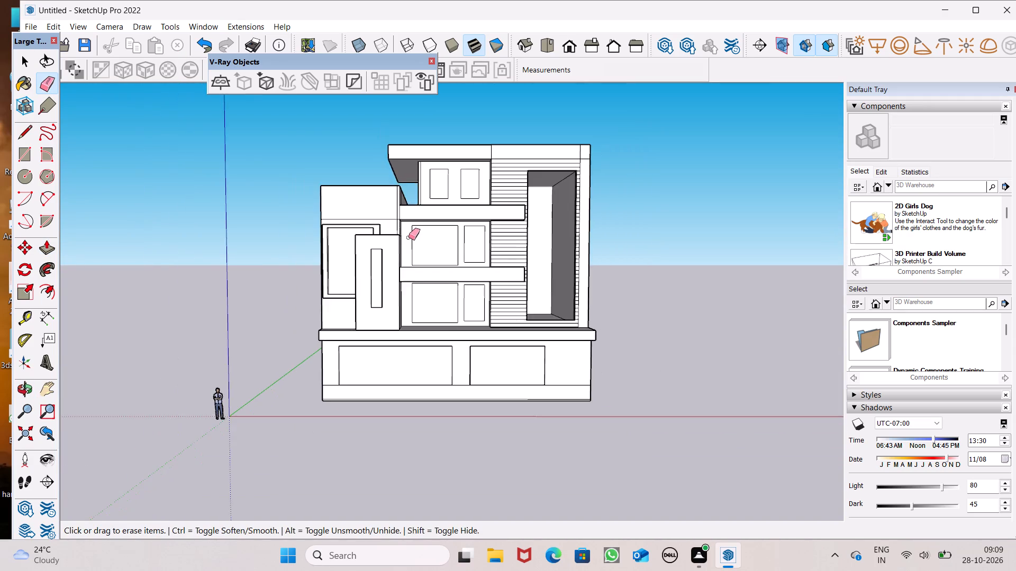
scroll(409, 237, down, 4)
middle_drag(423, 271, 423, 332)
scroll(421, 332, up, 1)
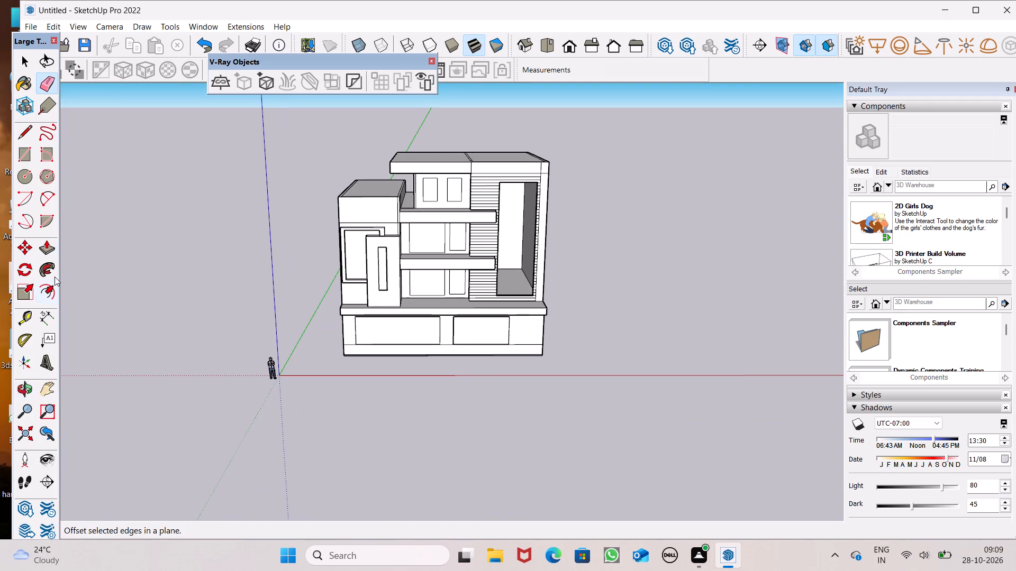
click(48, 253)
scroll(536, 198, up, 6)
scroll(324, 264, up, 4)
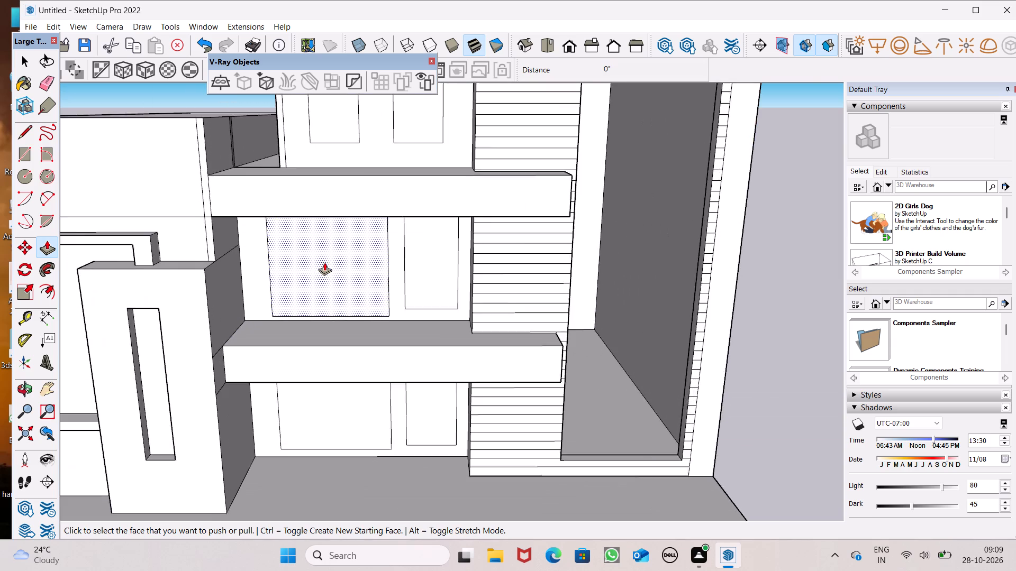
scroll(324, 262, up, 2)
scroll(328, 264, down, 6)
middle_drag(356, 273, 361, 209)
scroll(326, 293, up, 8)
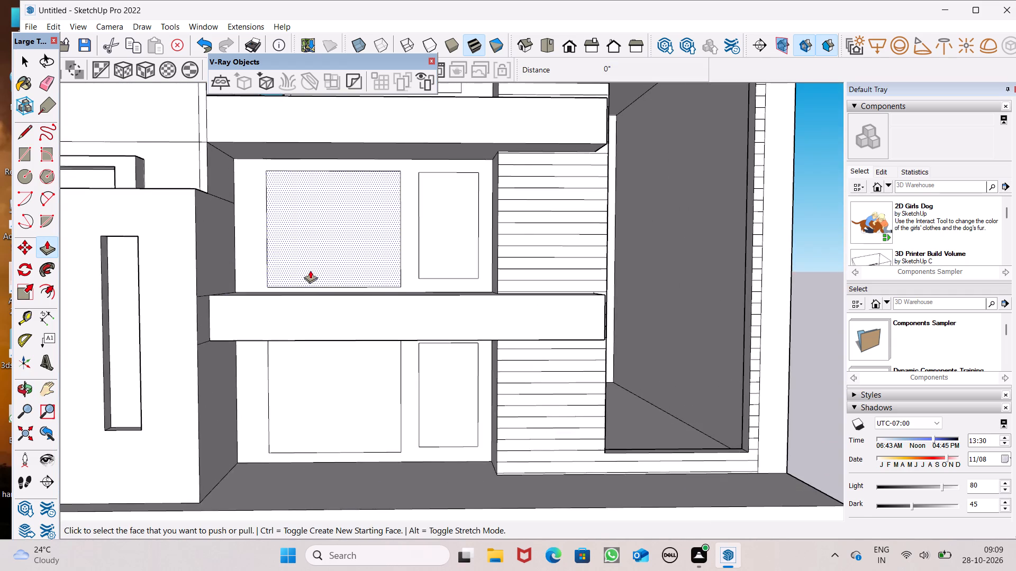
scroll(310, 270, up, 3)
drag(296, 279, 448, 255)
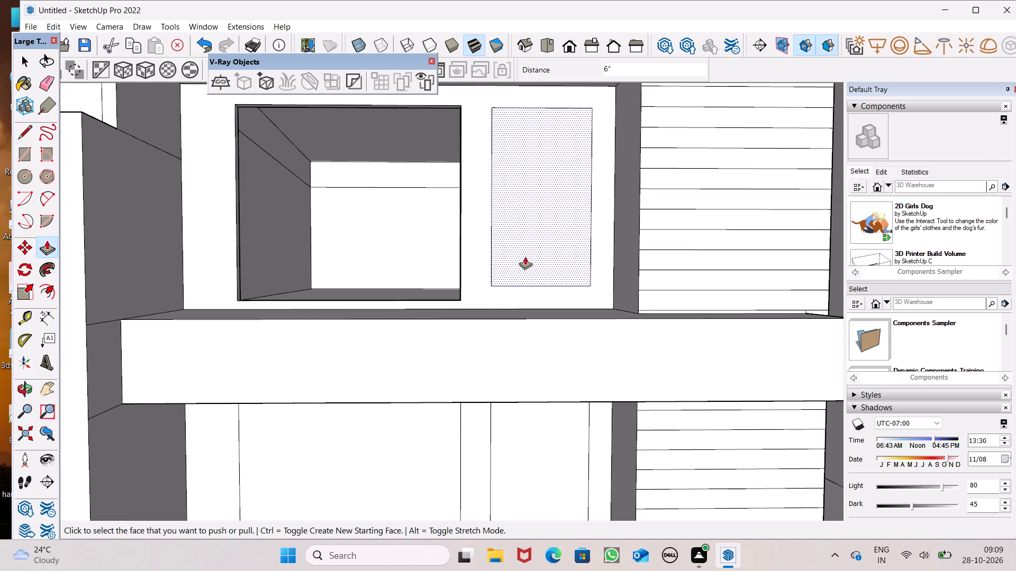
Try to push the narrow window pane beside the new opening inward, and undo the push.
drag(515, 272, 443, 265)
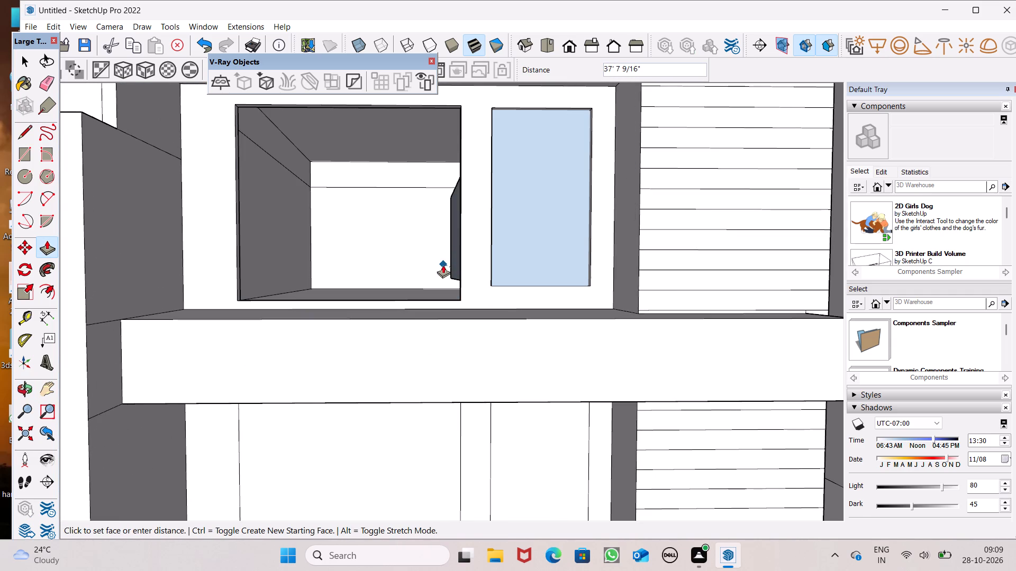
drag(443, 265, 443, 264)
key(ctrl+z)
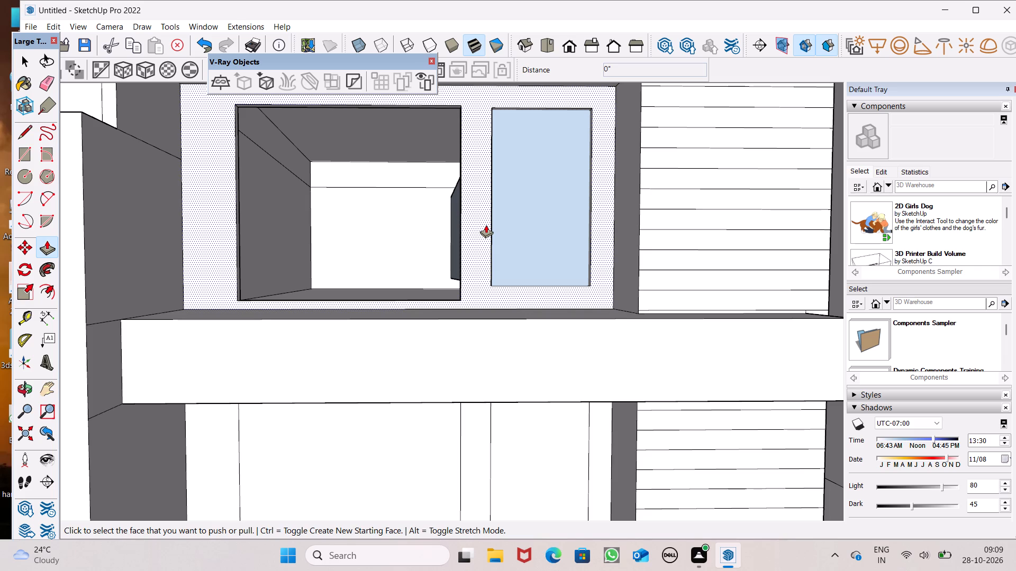
Push the narrow window pane between the two balcony slabs inward 6" to open it through the wall.
scroll(461, 200, down, 2)
middle_drag(476, 250, 469, 284)
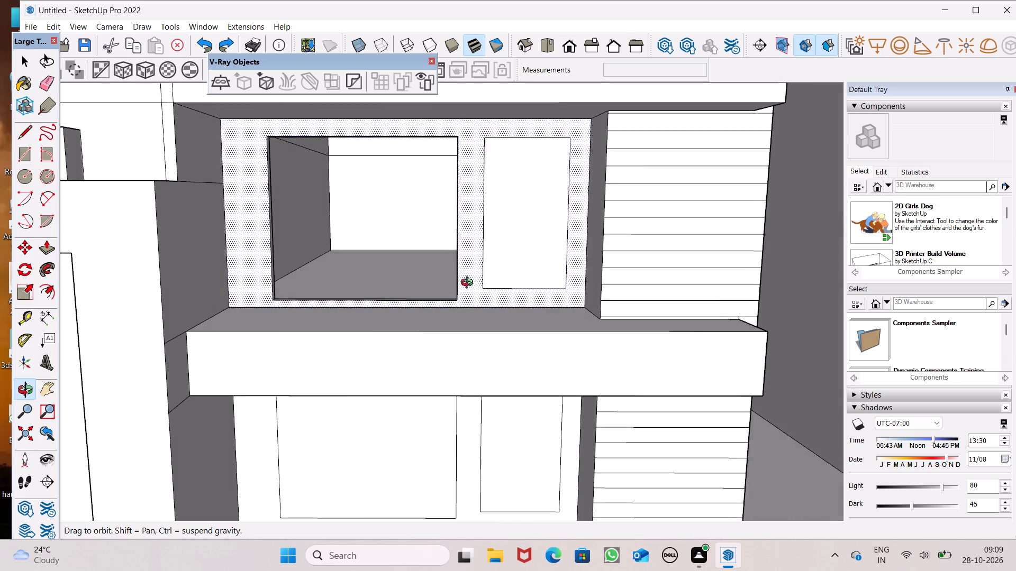
middle_drag(469, 284, 455, 297)
scroll(481, 288, up, 5)
drag(498, 294, 524, 275)
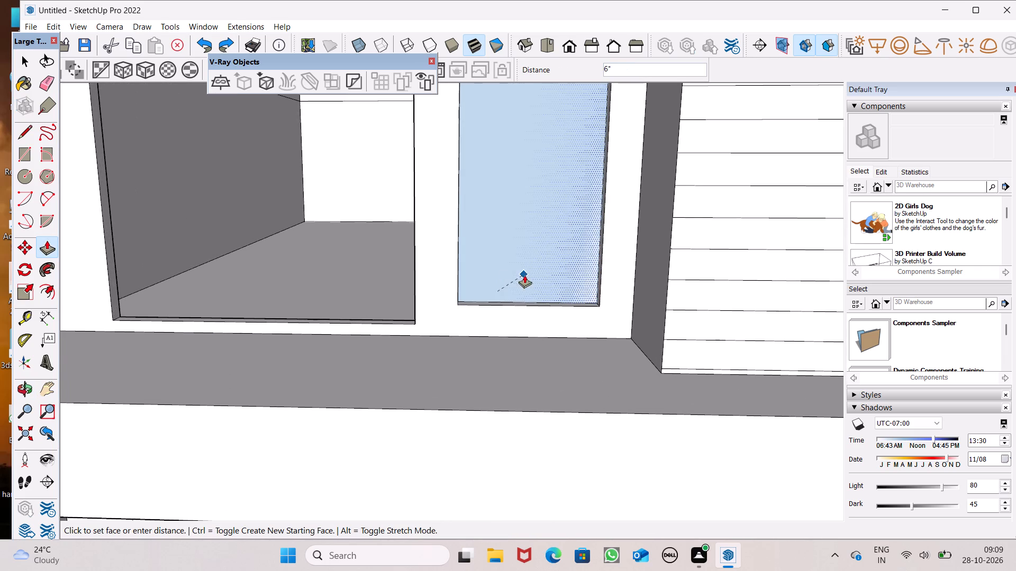
drag(524, 275, 540, 246)
Push the narrow and wide window panes below the lower balcony slab inward 6" to open them through the wall.
scroll(539, 196, down, 12)
scroll(520, 270, up, 13)
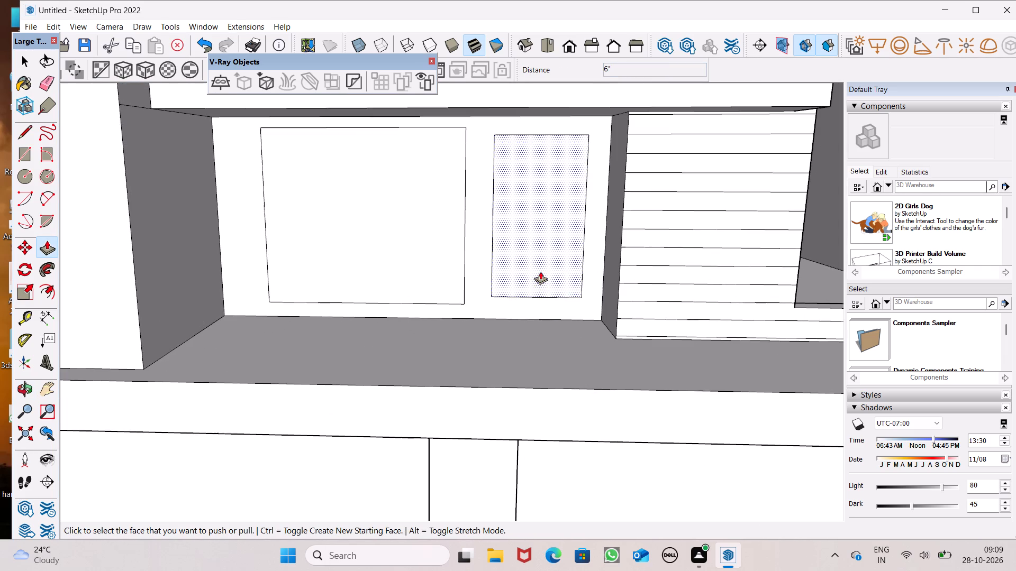
drag(532, 283, 555, 255)
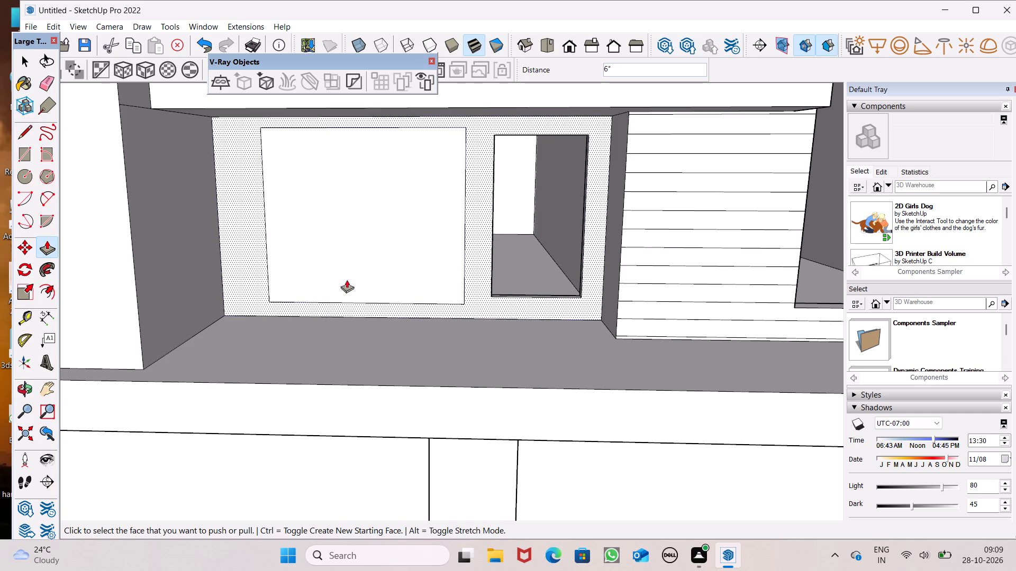
drag(311, 287, 370, 252)
Push both top-floor window panes under the roof overhang inward 6" to open them through the wall.
scroll(393, 217, down, 8)
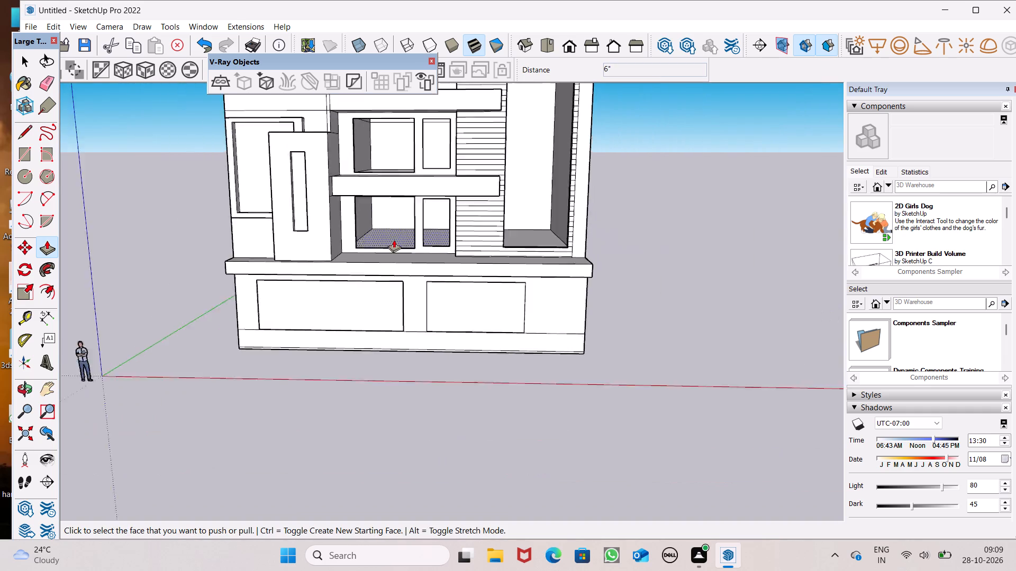
scroll(394, 241, down, 3)
middle_drag(450, 278, 448, 241)
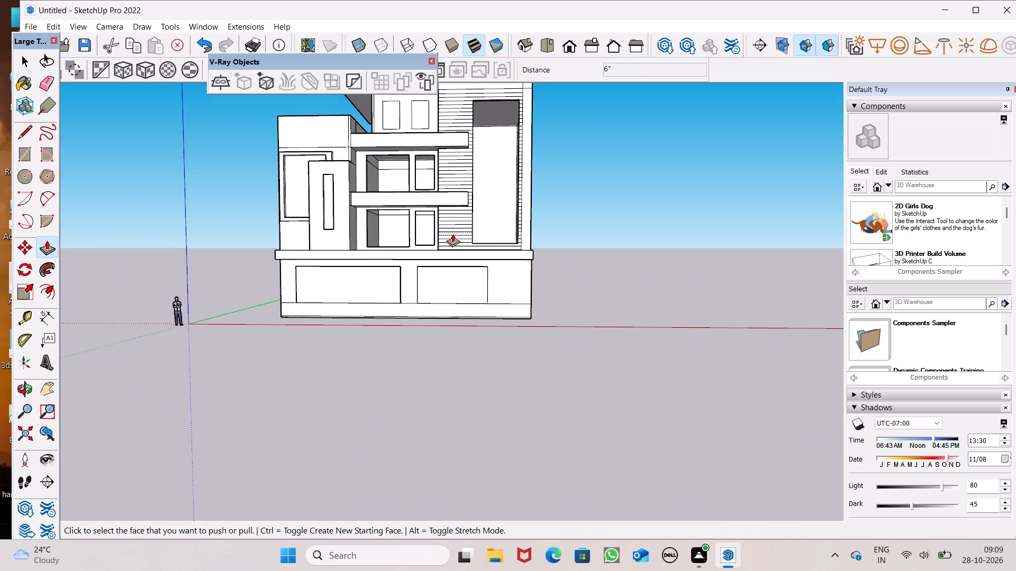
scroll(452, 234, down, 5)
middle_drag(470, 262, 467, 316)
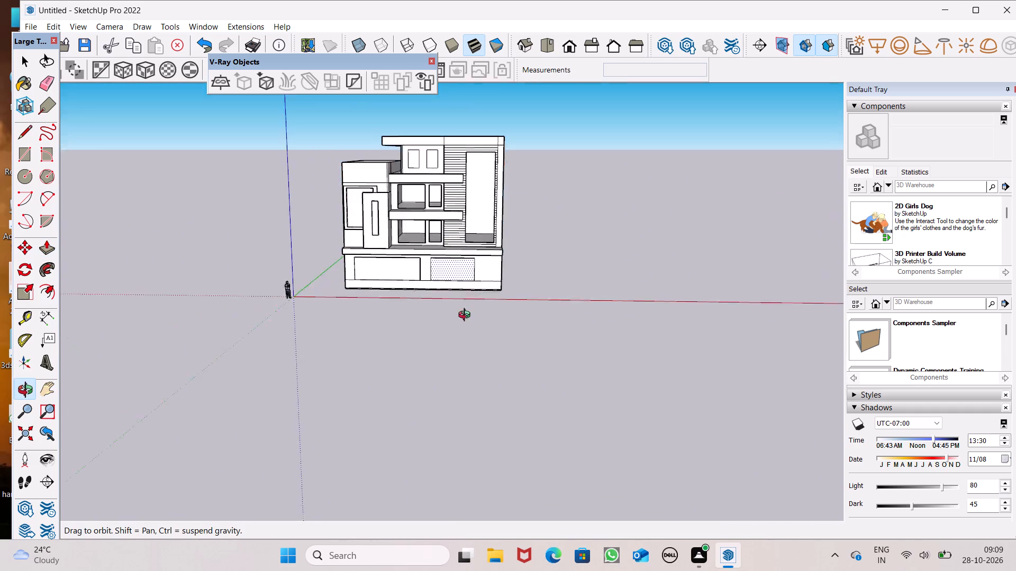
middle_drag(467, 316, 465, 340)
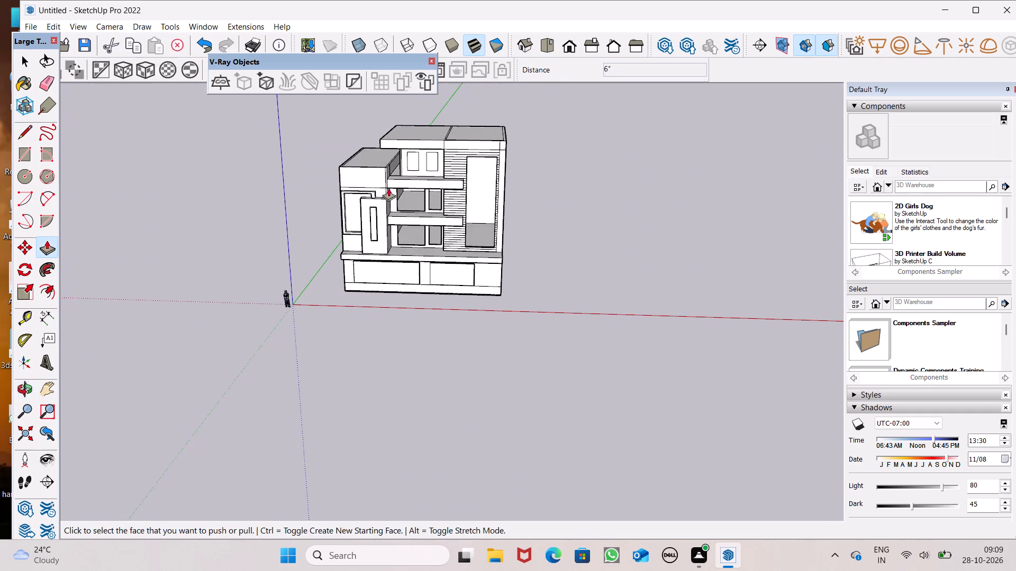
scroll(382, 158, up, 8)
scroll(475, 134, up, 6)
drag(454, 216, 466, 208)
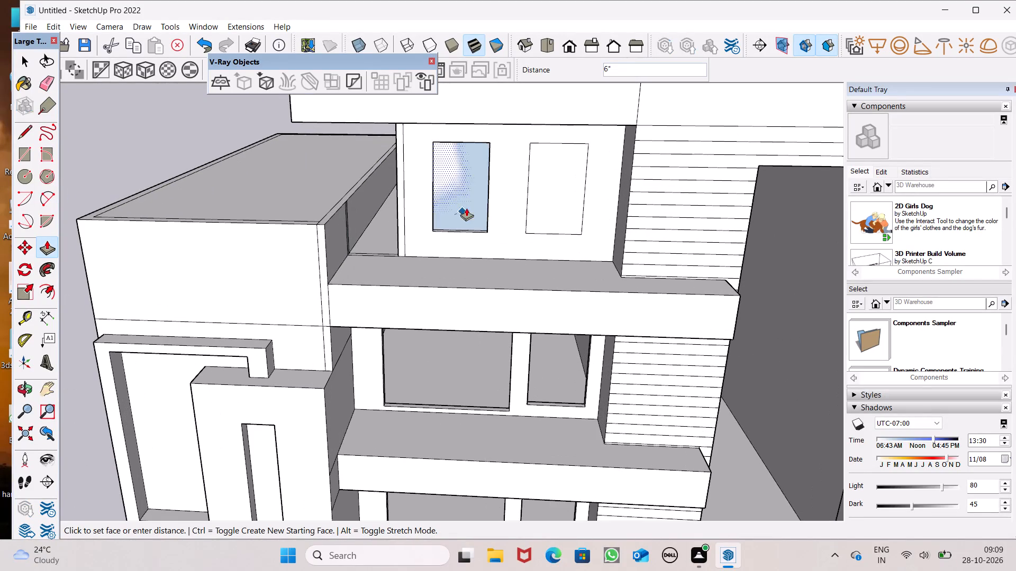
drag(466, 208, 482, 202)
drag(546, 224, 571, 205)
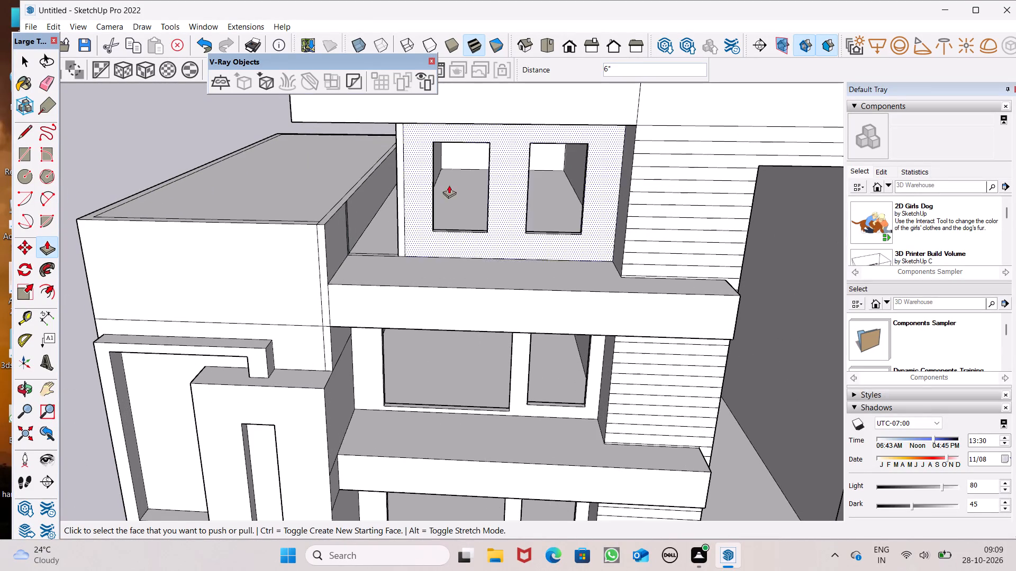
Erase the vertical seam lines on the roof's front fascia, at the slatted tower's inner edge and outer corner.
scroll(449, 185, down, 7)
middle_drag(494, 175, 515, 36)
scroll(515, 36, up, 1)
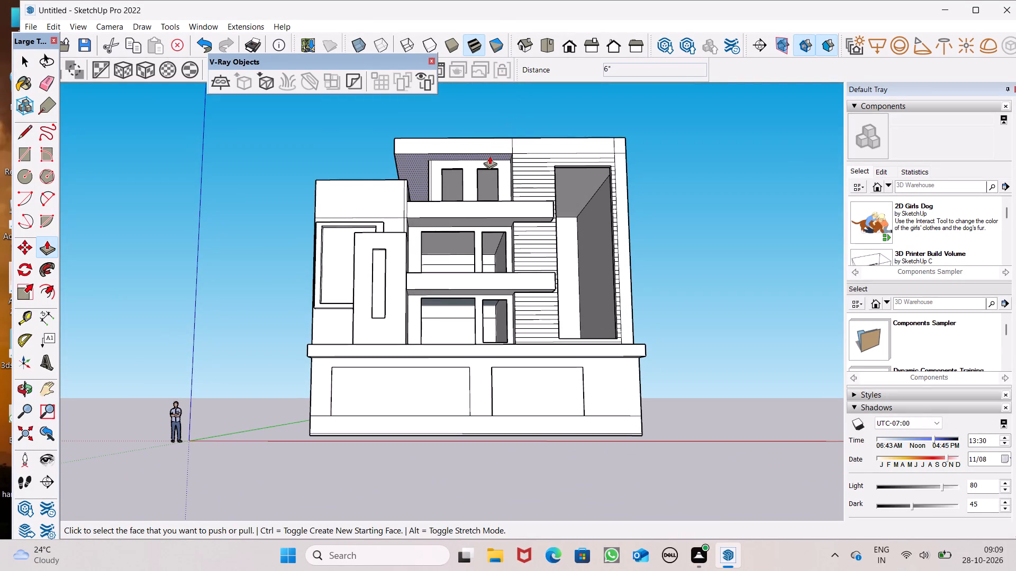
middle_drag(504, 140, 504, 420)
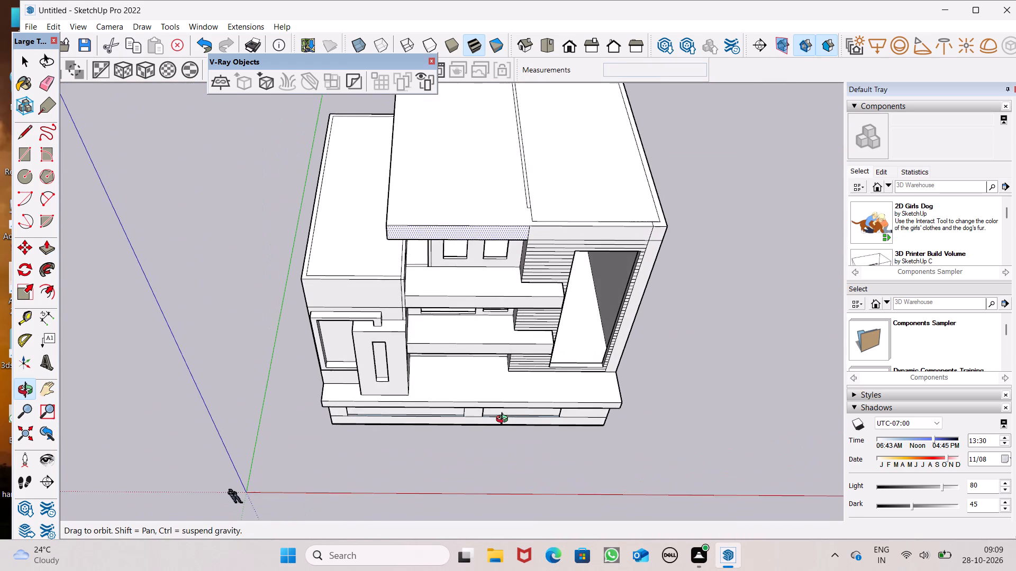
middle_drag(504, 420, 503, 413)
click(45, 91)
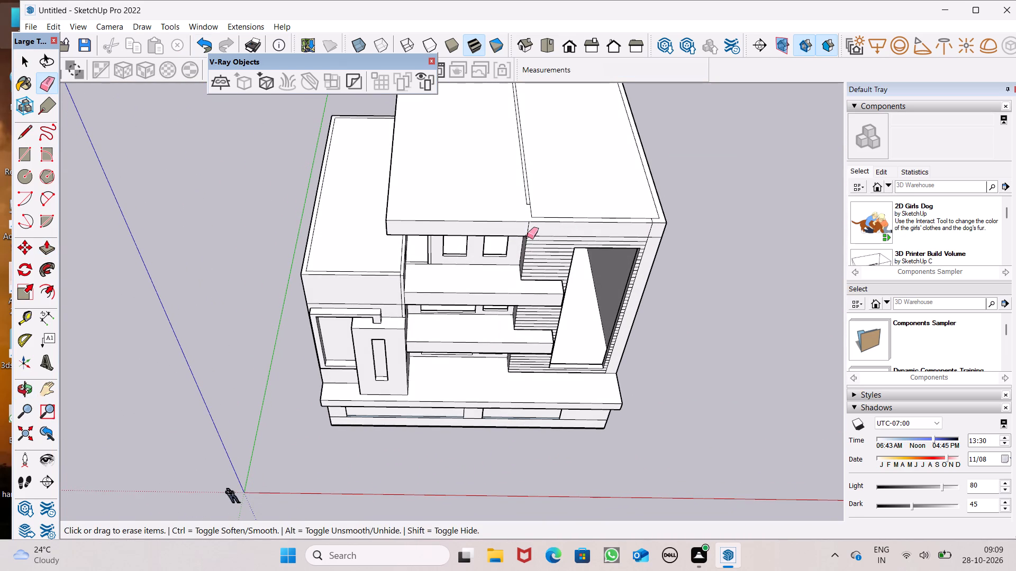
drag(532, 230, 523, 230)
drag(645, 228, 651, 229)
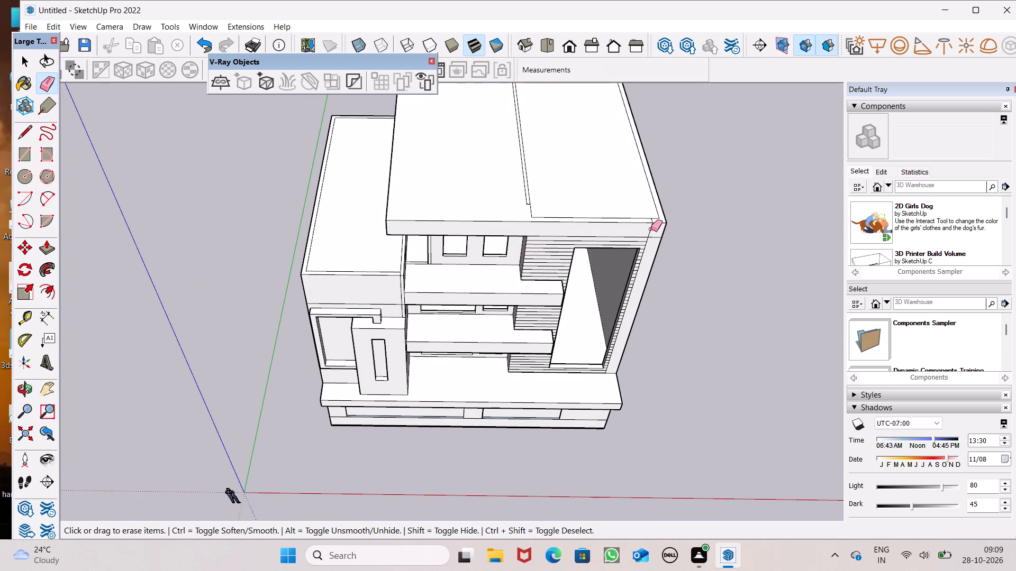
drag(651, 229, 654, 231)
Pull the roof's full-width front fascia forward past the slatted tower, ending with a 7 1/16" pull aligned to the upper balcony slab's front corner.
middle_drag(654, 262, 481, 218)
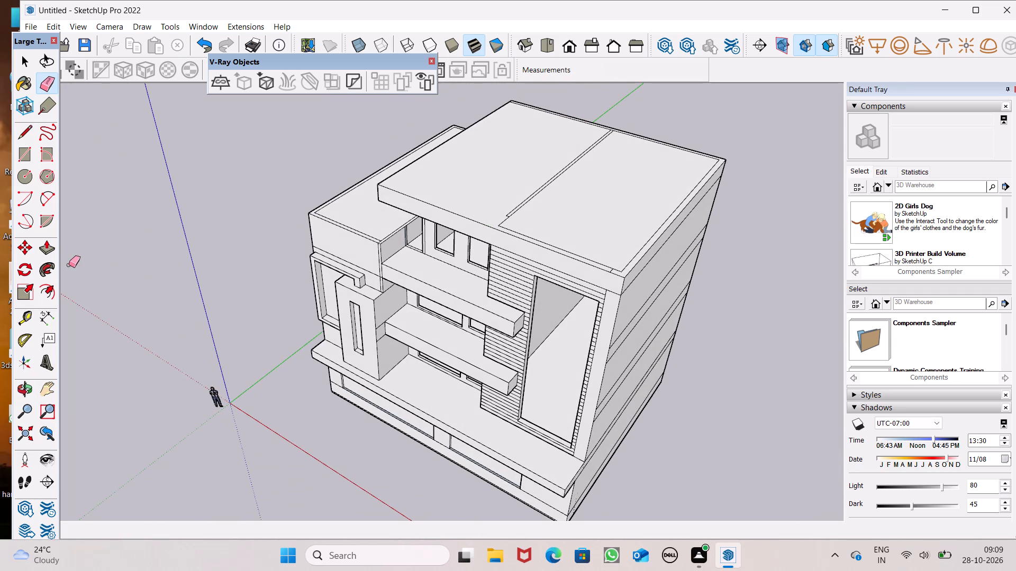
click(41, 254)
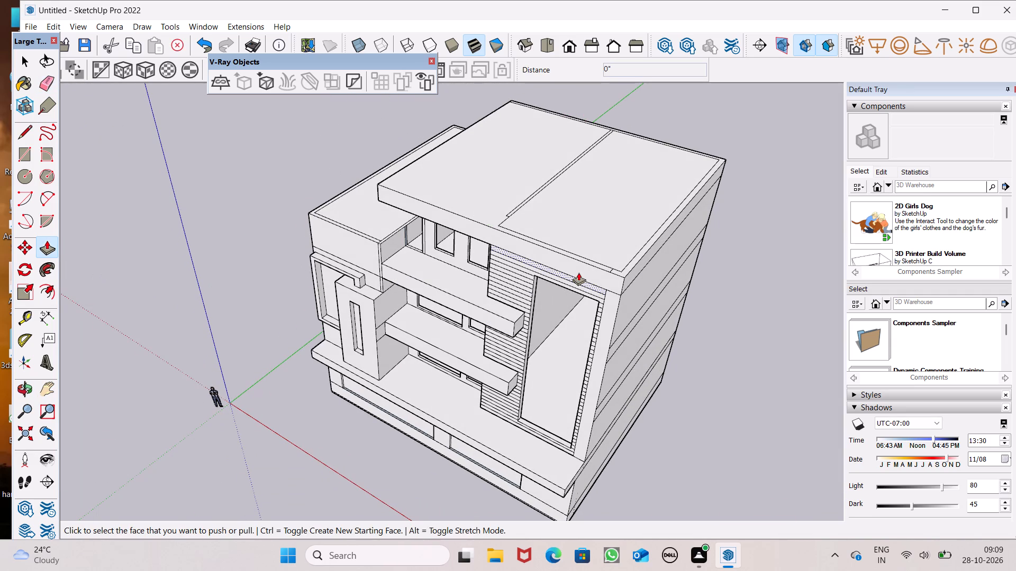
drag(580, 271, 513, 195)
middle_drag(512, 303, 539, 270)
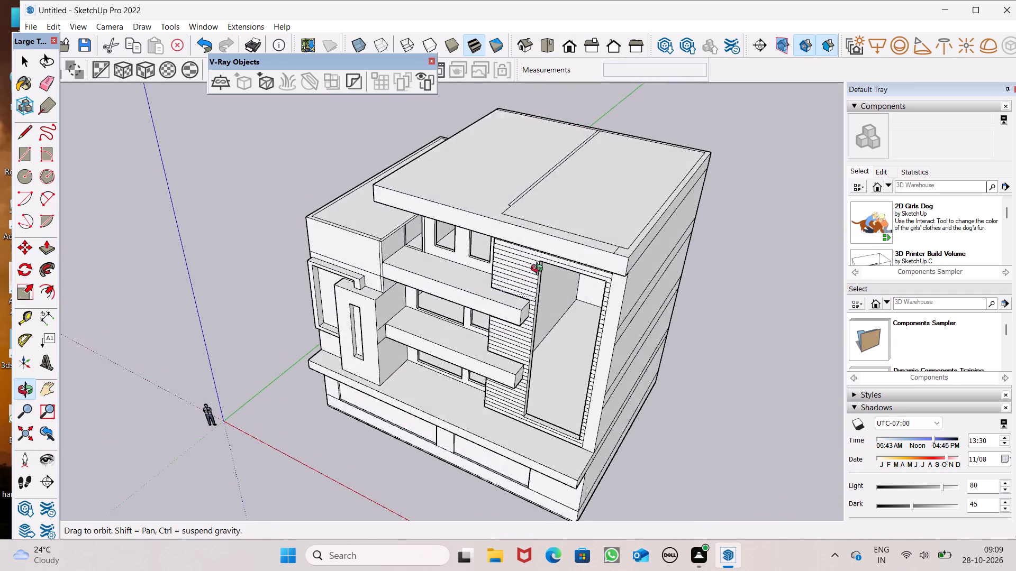
middle_drag(539, 270, 543, 262)
scroll(543, 262, up, 1)
drag(531, 224, 531, 272)
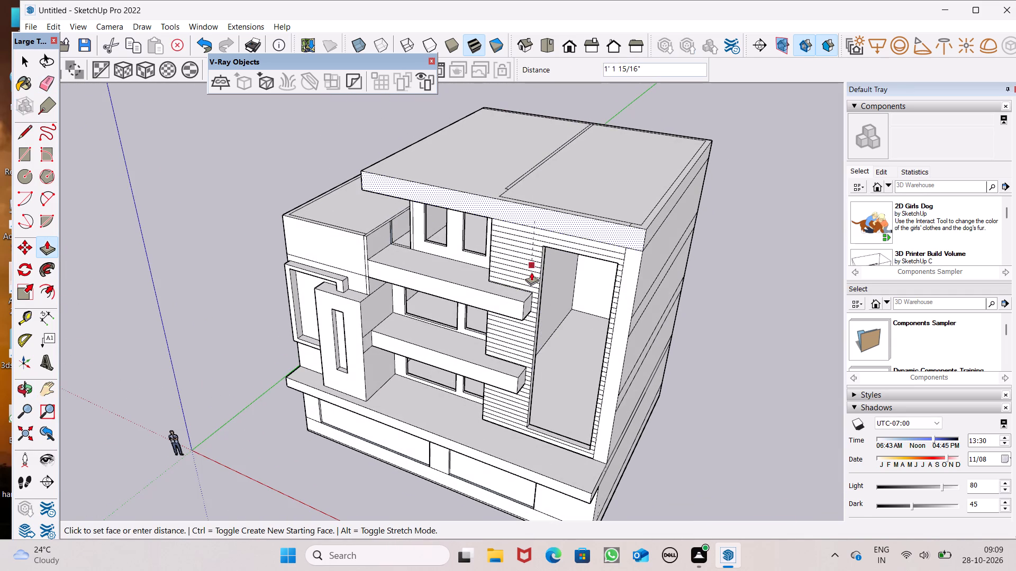
drag(531, 272, 504, 284)
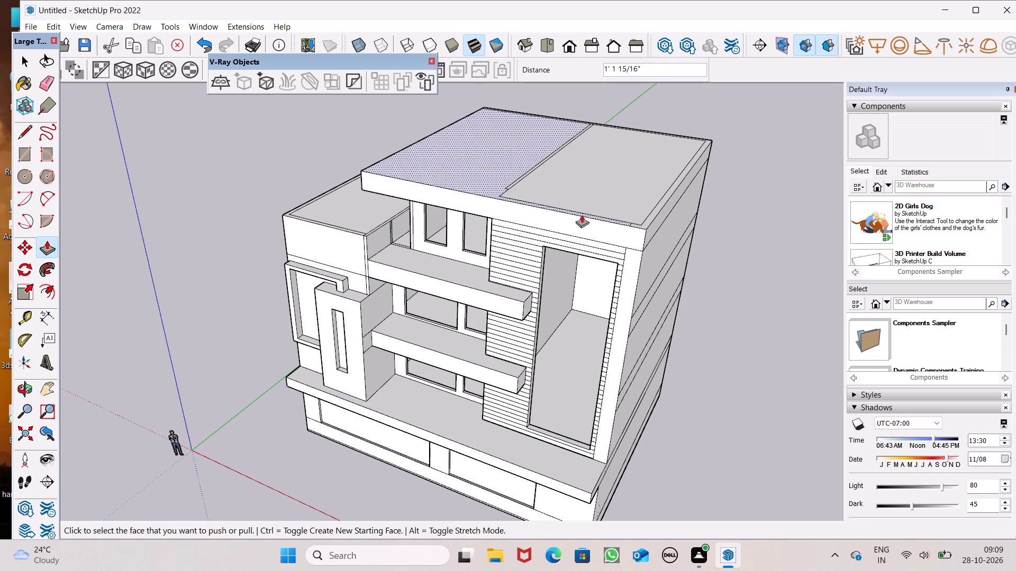
drag(579, 227, 562, 227)
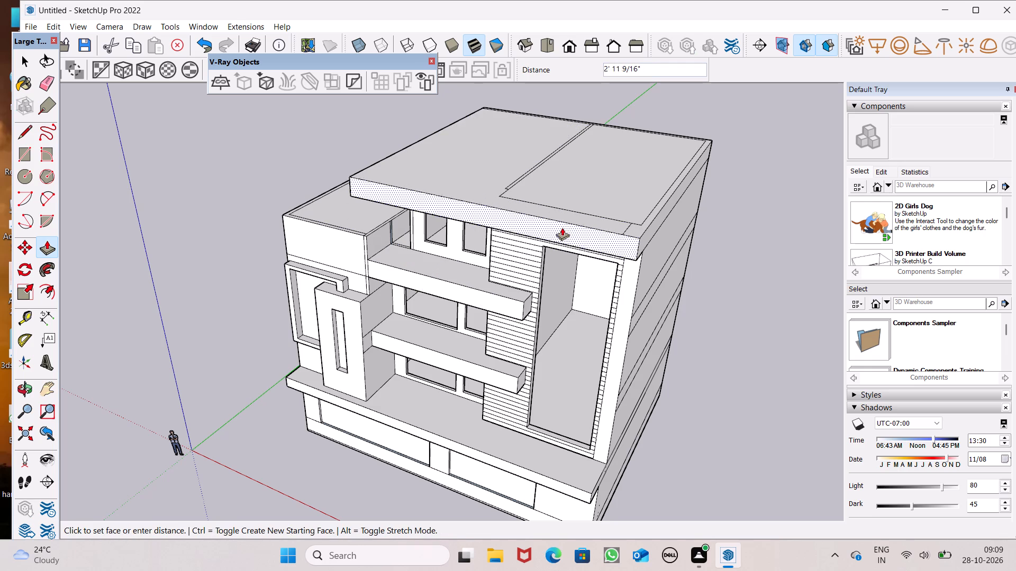
drag(562, 227, 560, 229)
drag(549, 237, 526, 306)
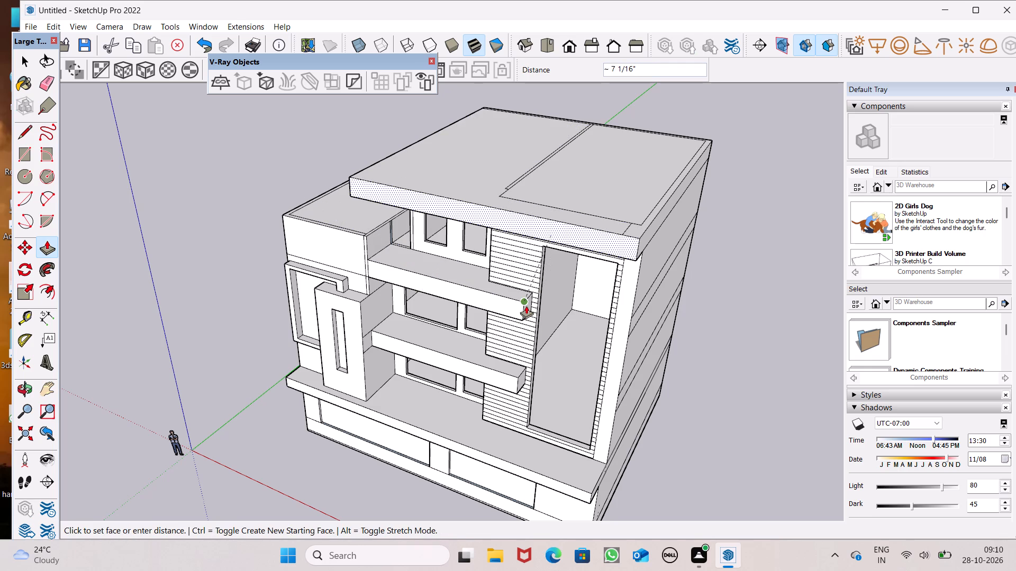
drag(526, 306, 518, 300)
Erase the two seam lines on the roof overhang's underside, at the slatted tower's inner edge and outer corner.
middle_drag(467, 303, 679, 56)
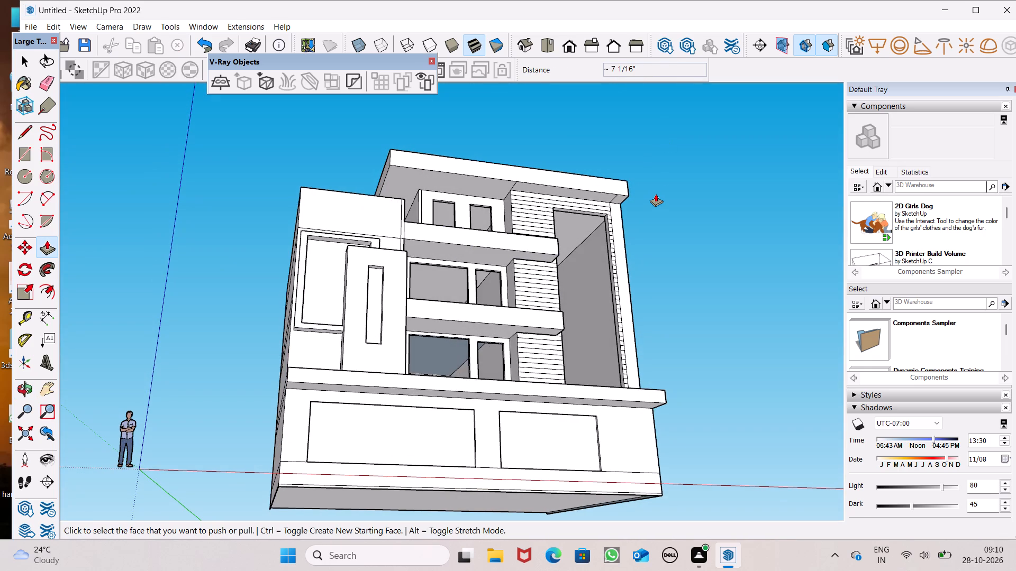
scroll(660, 189, up, 1)
middle_drag(673, 178, 656, 141)
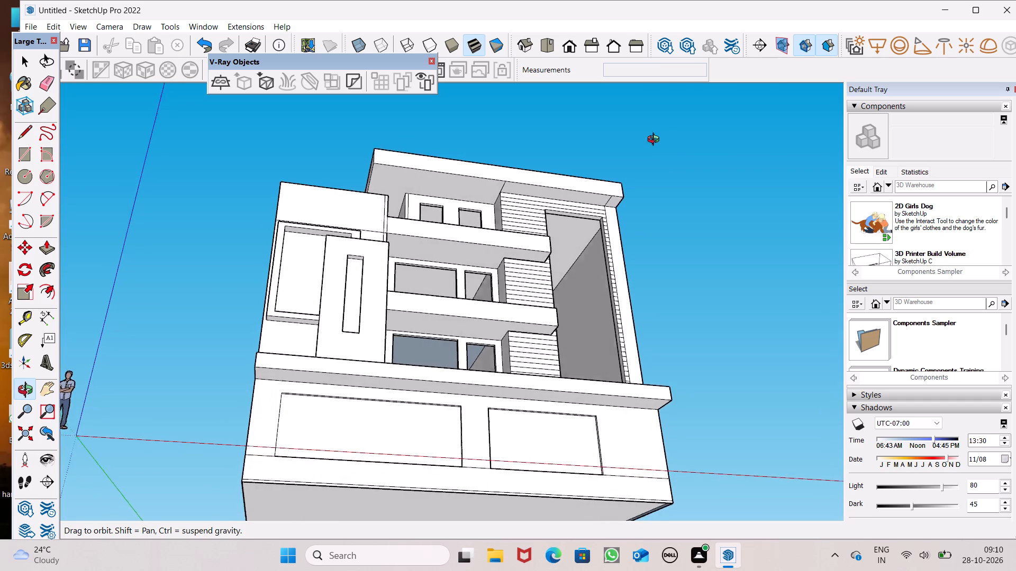
middle_drag(656, 141, 648, 141)
middle_drag(659, 165, 628, 157)
scroll(624, 156, up, 1)
click(40, 85)
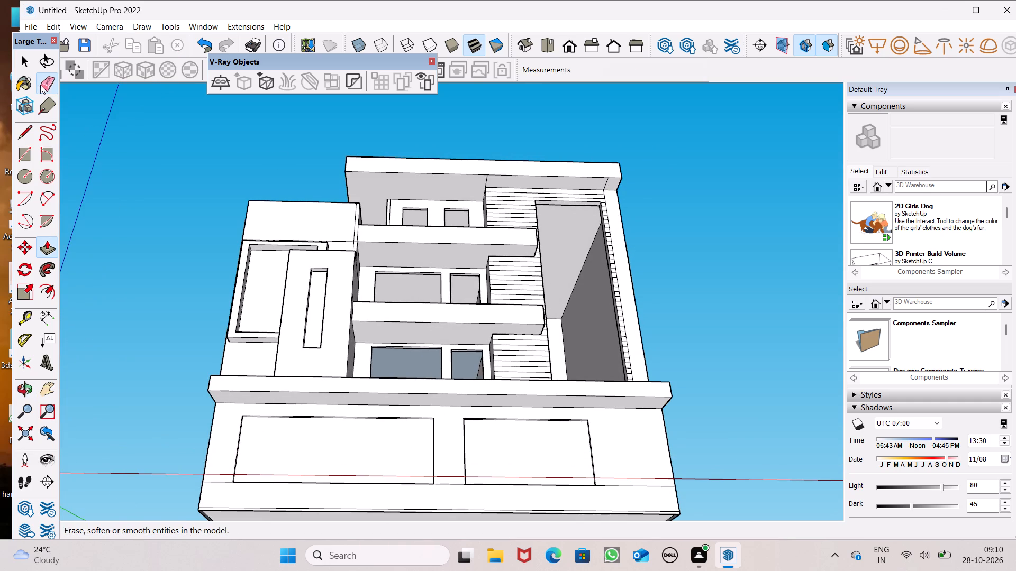
scroll(512, 190, up, 1)
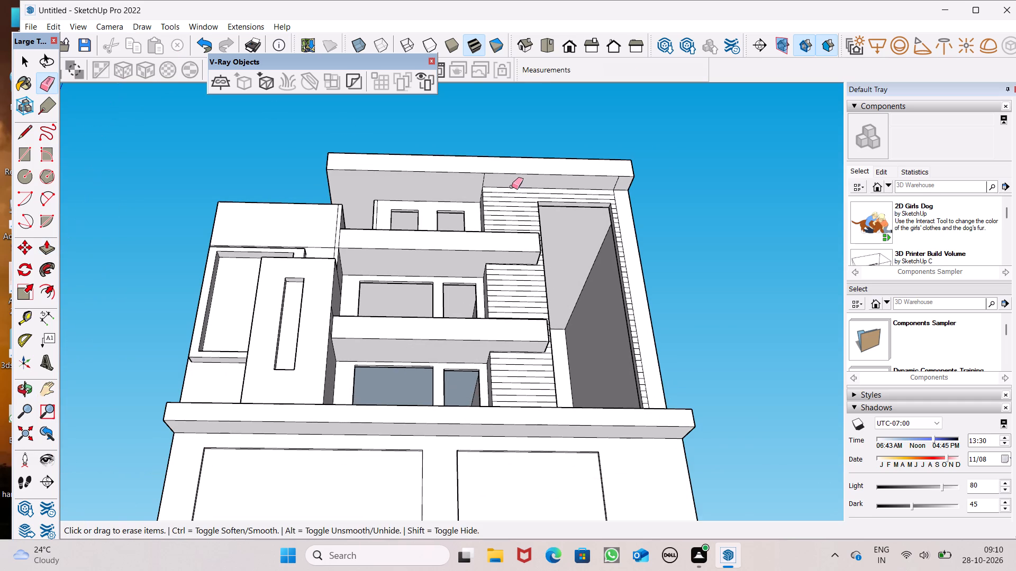
scroll(541, 186, up, 4)
scroll(446, 187, up, 5)
drag(457, 177, 460, 175)
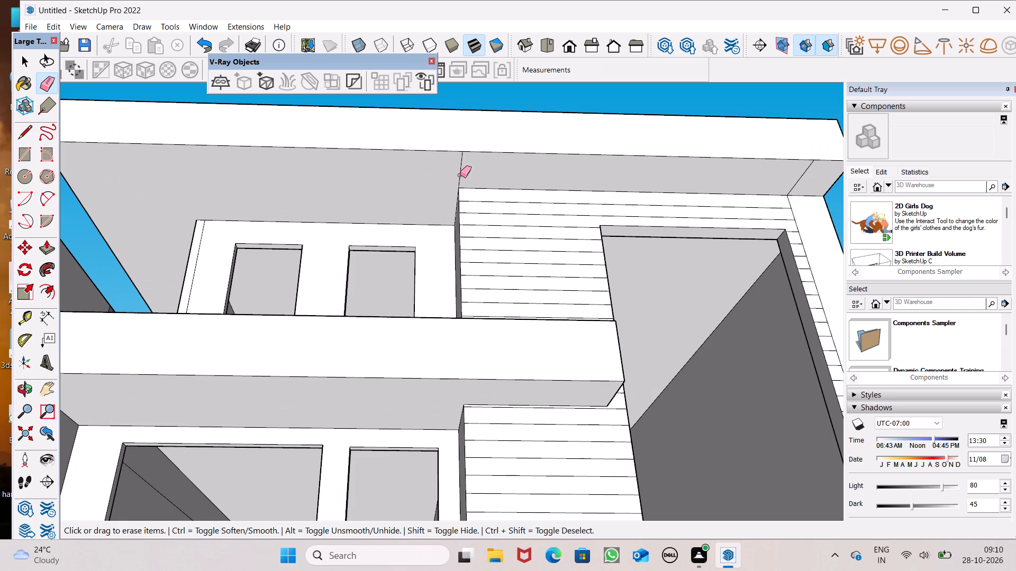
drag(460, 175, 466, 173)
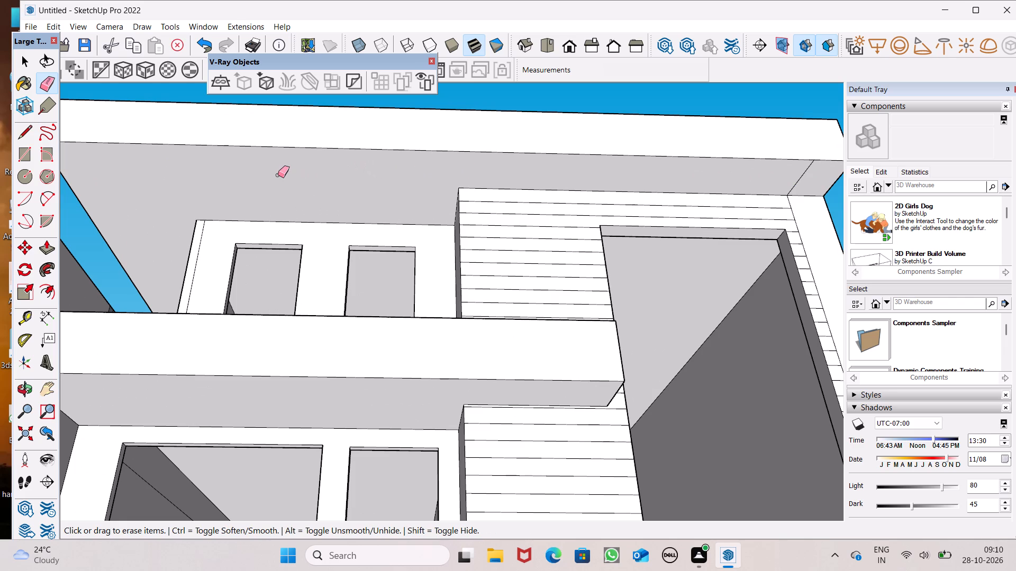
scroll(354, 185, down, 4)
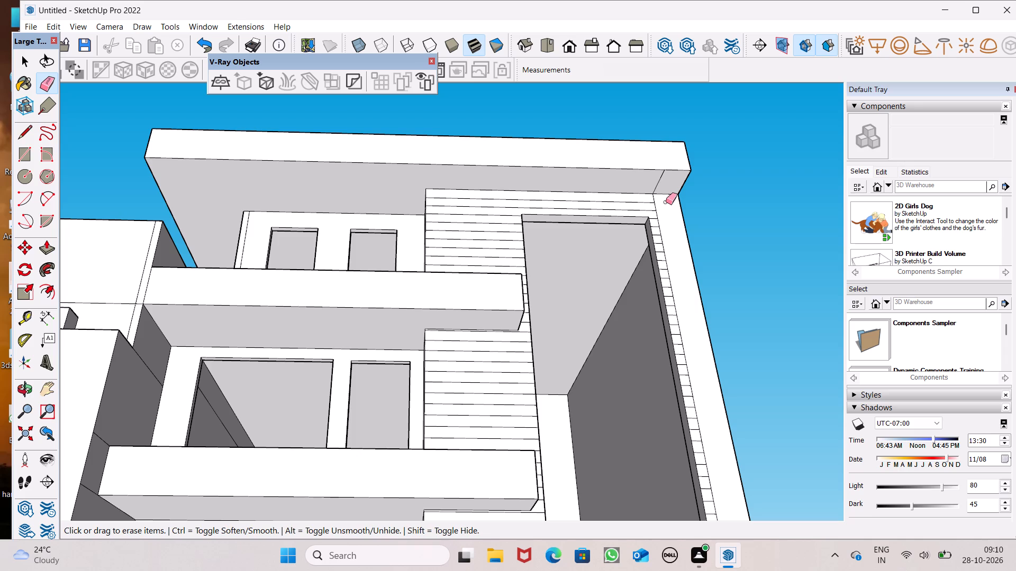
drag(655, 181, 663, 179)
Pull the front face of the plain vertical strip at the slatted tower's outer edge forward about 3' 3/8" beneath the roof overhang.
scroll(571, 146, down, 2)
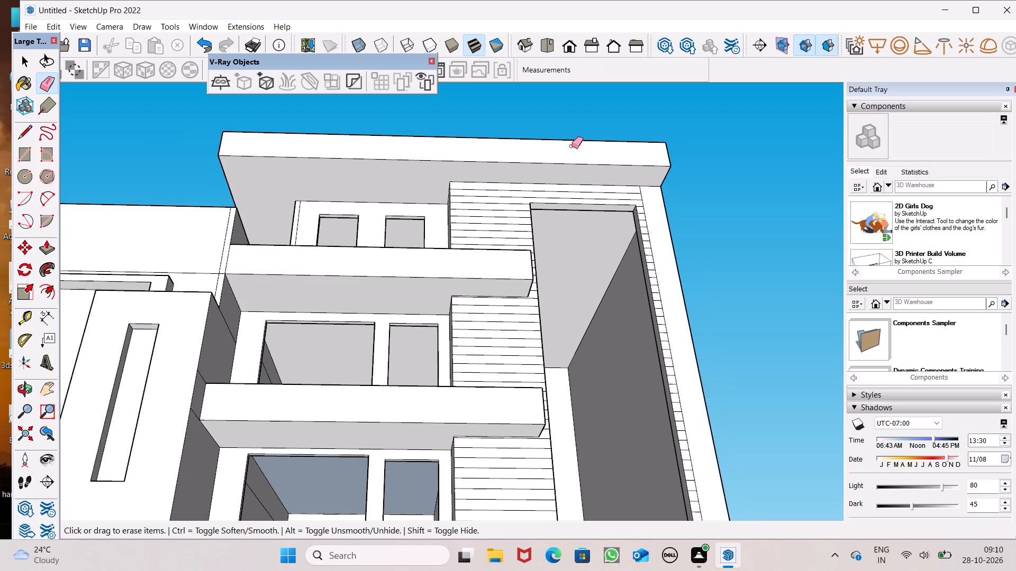
scroll(559, 143, down, 3)
middle_drag(550, 136, 512, 251)
scroll(503, 198, down, 6)
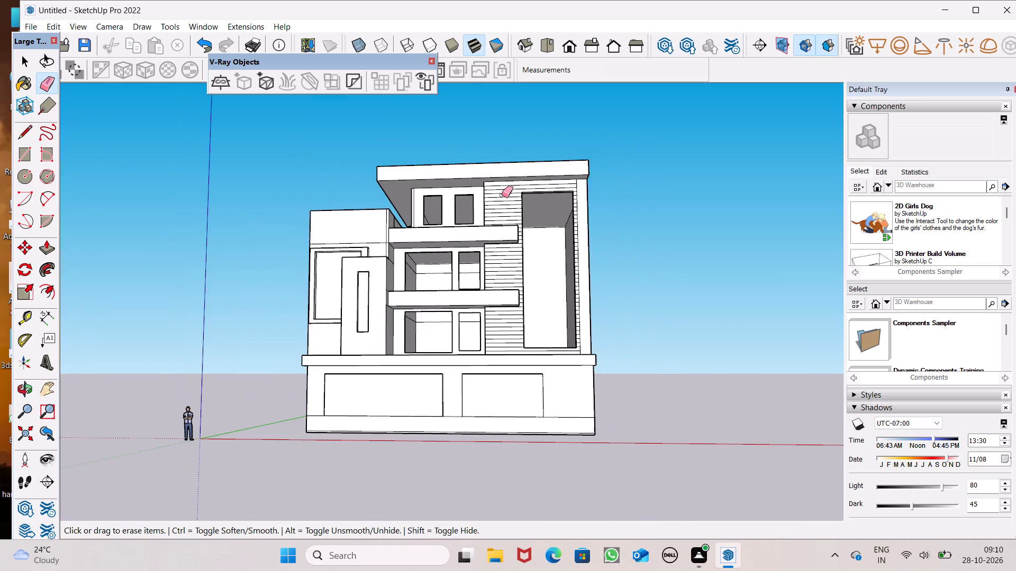
scroll(502, 195, down, 4)
middle_drag(582, 236, 442, 453)
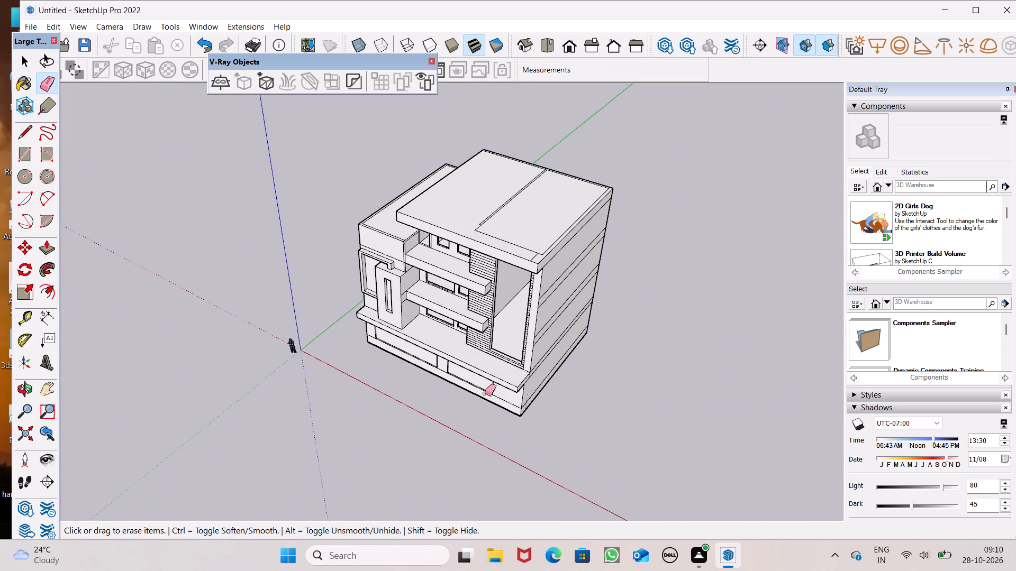
scroll(485, 393, up, 1)
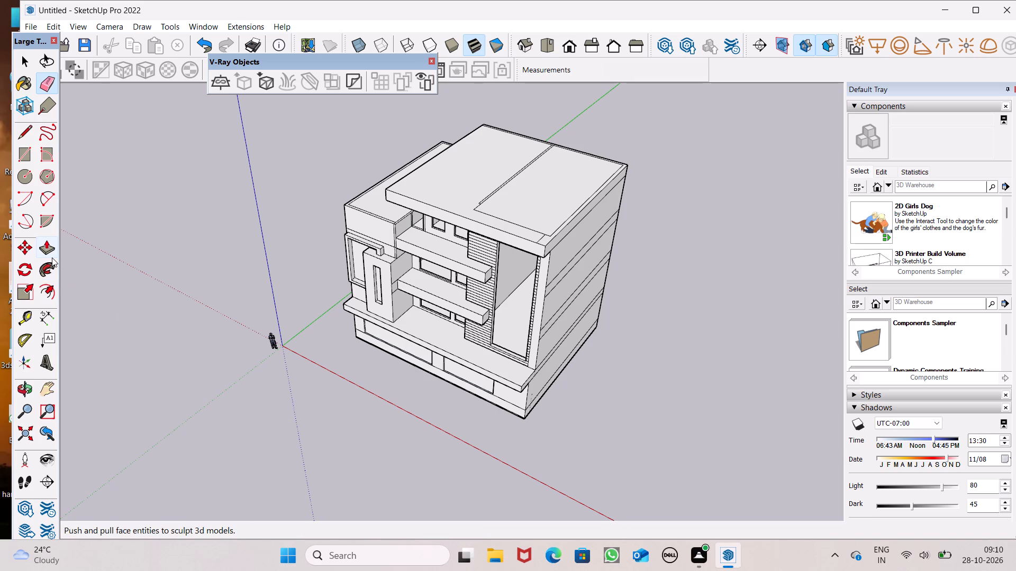
click(52, 256)
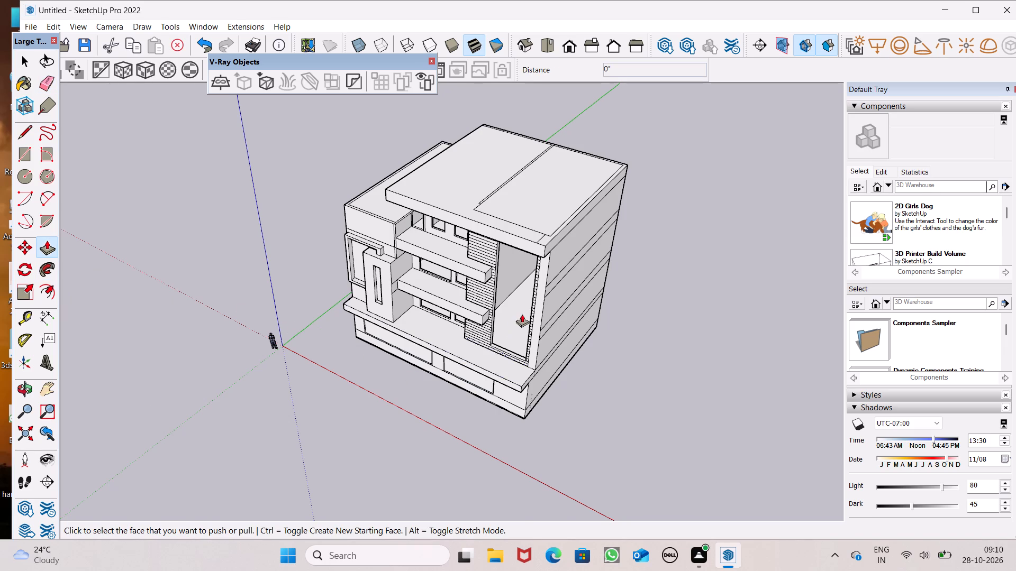
scroll(522, 314, up, 2)
middle_drag(569, 349, 597, 202)
scroll(594, 210, up, 1)
scroll(532, 153, up, 5)
middle_drag(537, 148, 564, 136)
drag(567, 182, 557, 149)
Draw a line about 40' 5" long on top of the full-width ground-floor slab, from the projecting column's base corner to the slab's side edge.
scroll(571, 156, down, 7)
middle_drag(587, 161, 557, 364)
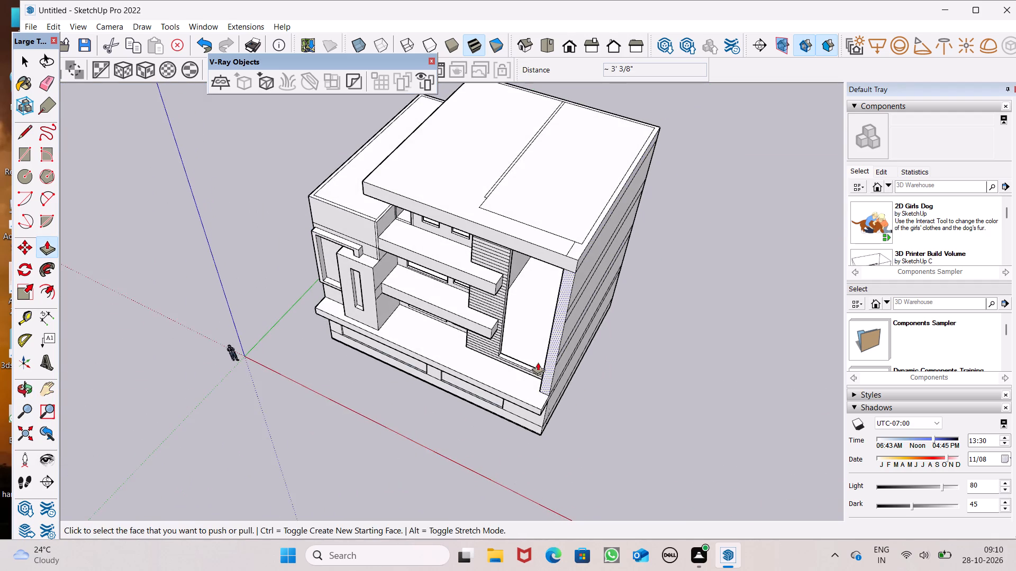
scroll(524, 362, down, 1)
middle_drag(519, 393, 675, 379)
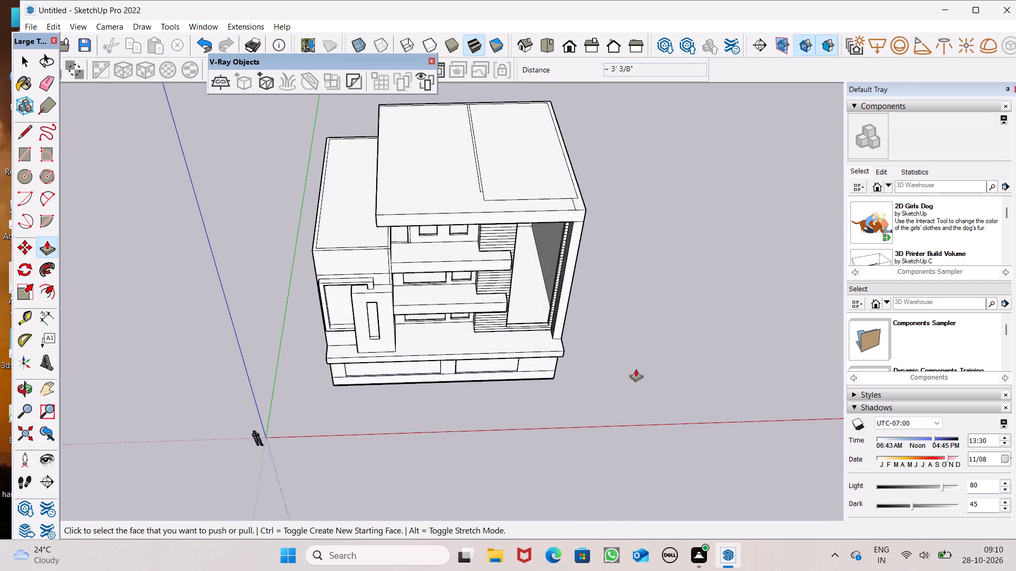
scroll(595, 384, up, 9)
middle_drag(440, 368, 409, 385)
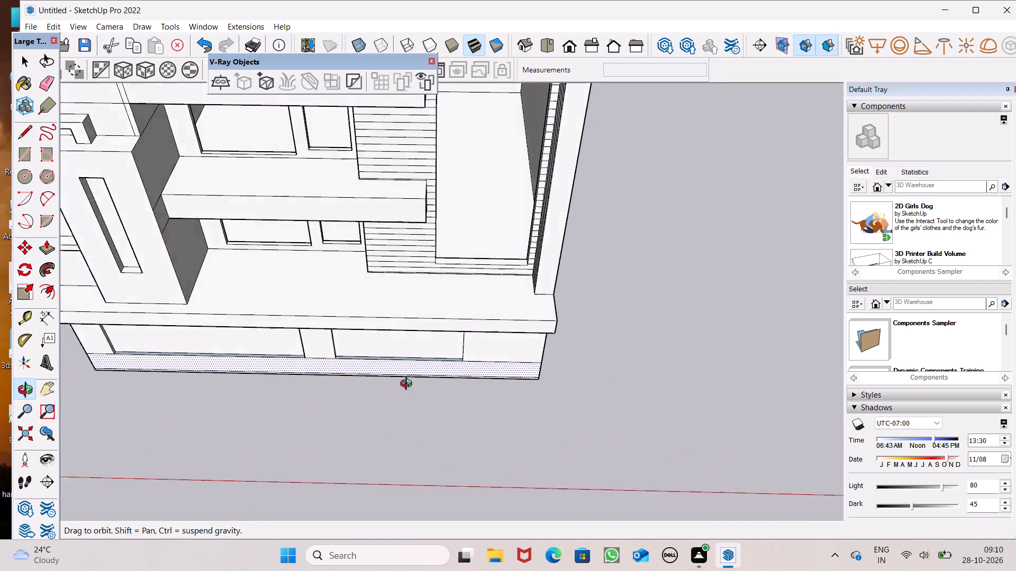
middle_drag(409, 385, 312, 401)
scroll(317, 407, up, 1)
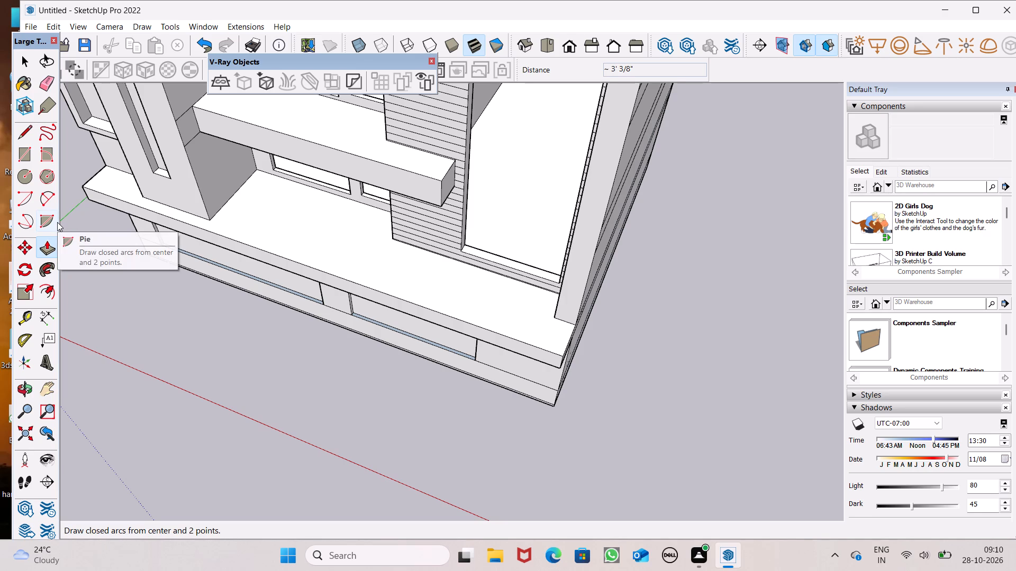
click(31, 124)
middle_drag(237, 327, 406, 363)
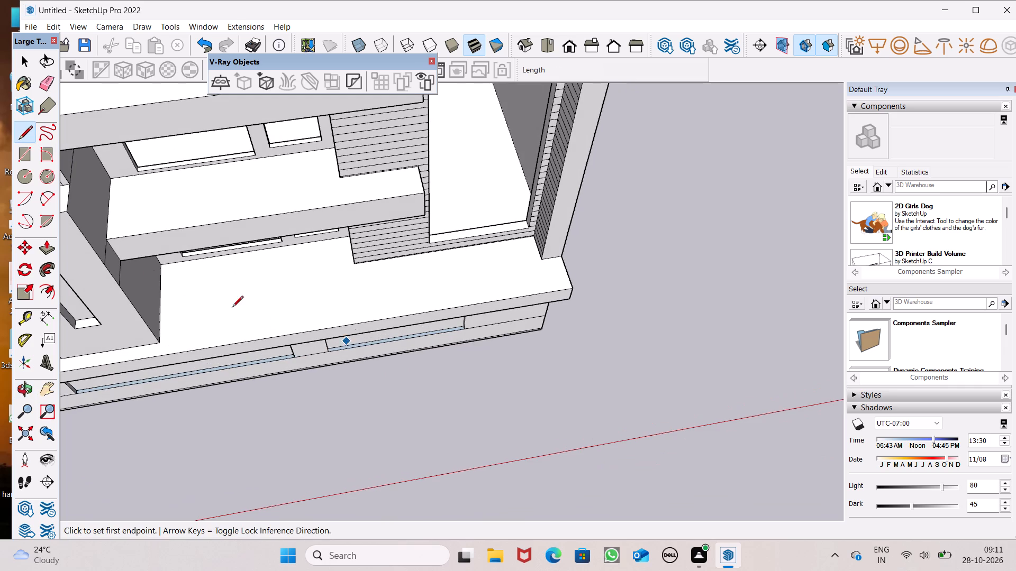
drag(156, 338, 171, 336)
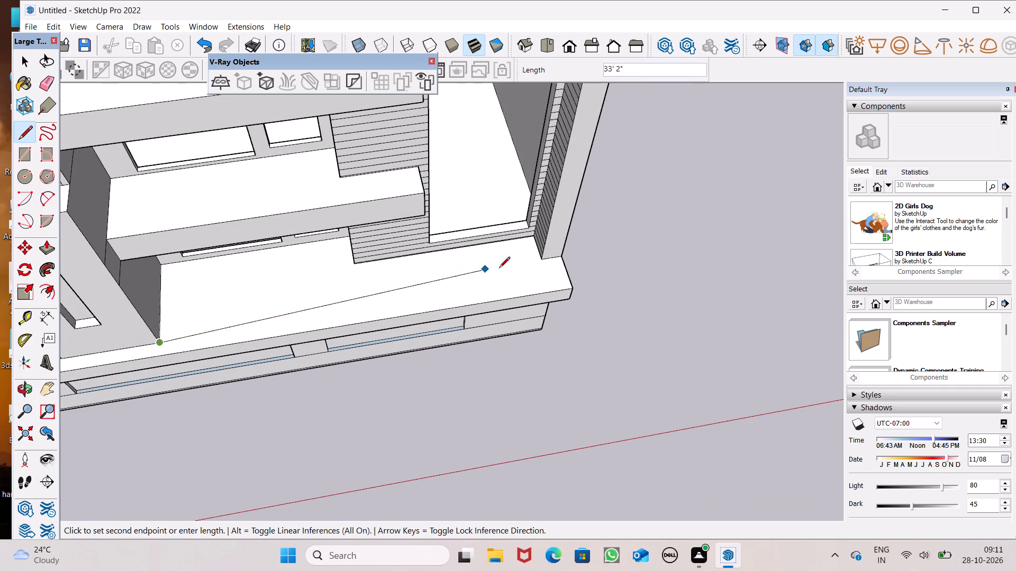
click(569, 274)
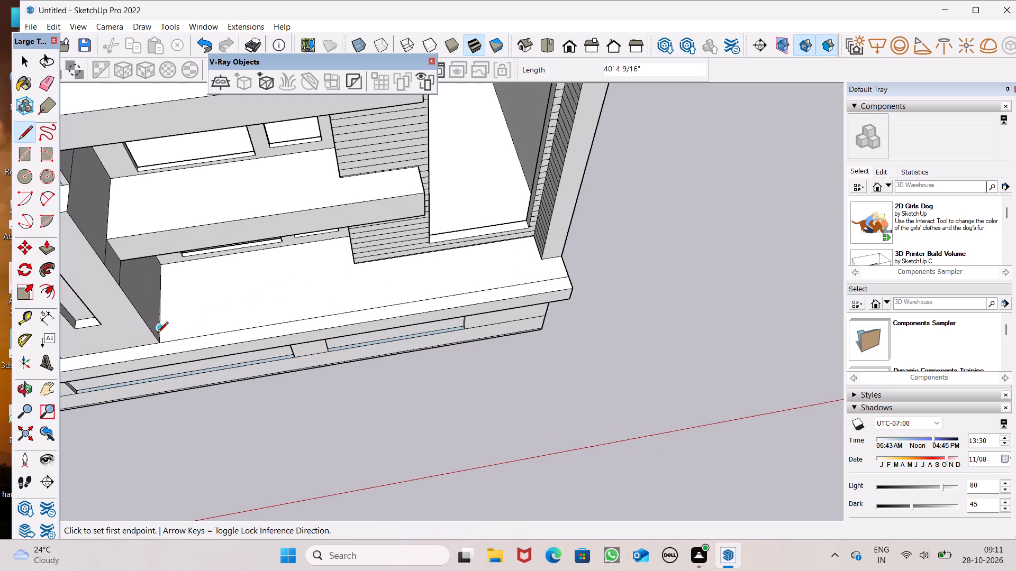
Draw a parallel line about 39' 9" long just behind the first on that slab, returning about 2' 1" to the tower strip's front edge.
scroll(171, 350, up, 12)
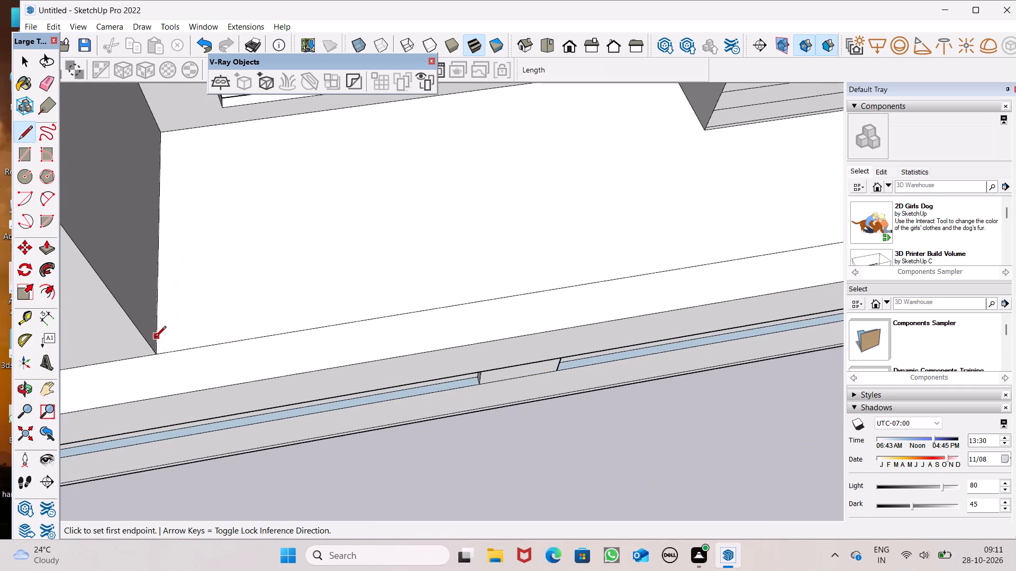
drag(157, 340, 162, 340)
scroll(229, 311, down, 6)
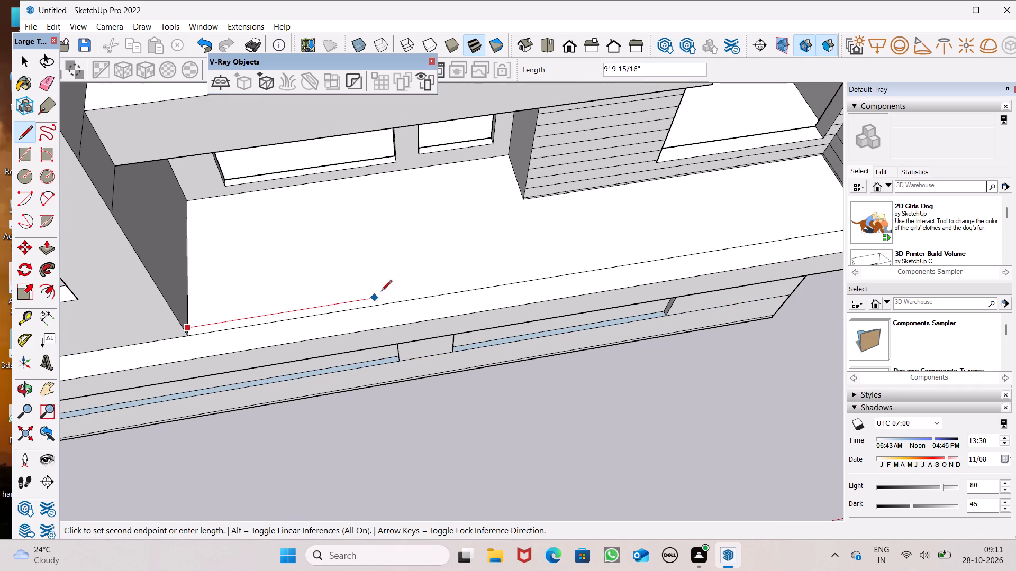
scroll(538, 261, down, 5)
scroll(770, 213, up, 4)
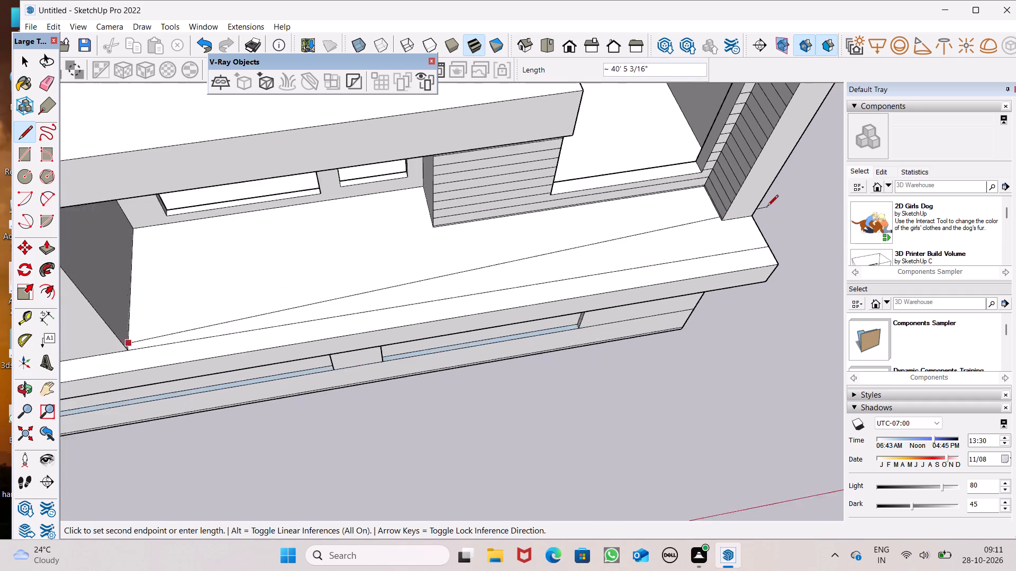
scroll(767, 207, up, 6)
scroll(766, 253, up, 4)
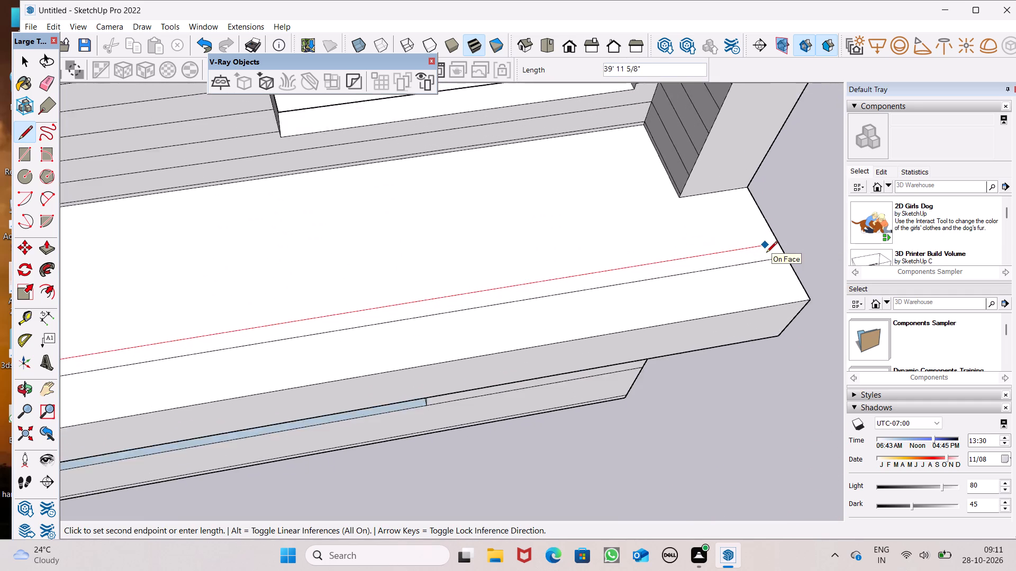
scroll(766, 253, up, 1)
middle_drag(764, 256, 709, 280)
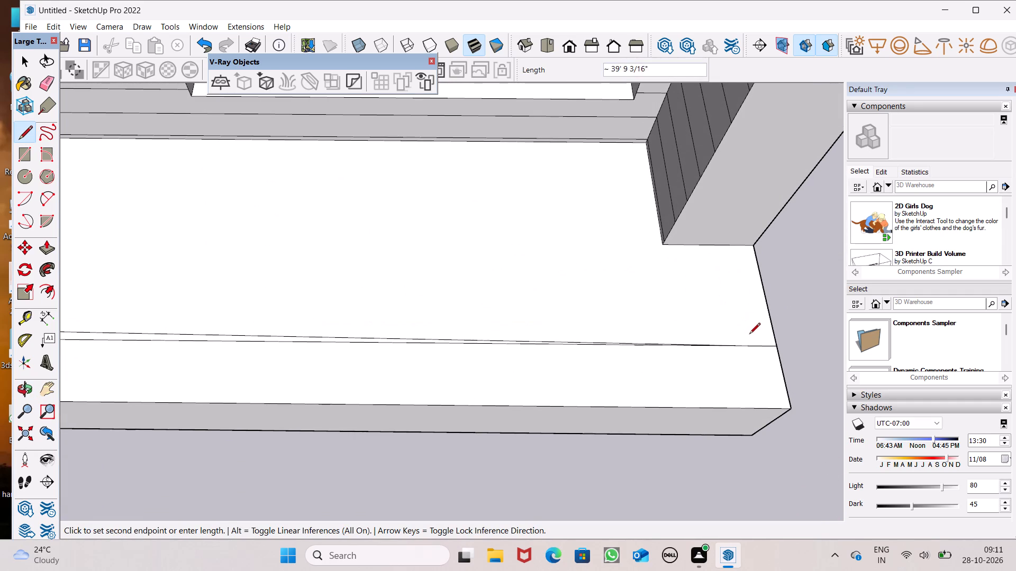
drag(754, 331, 751, 321)
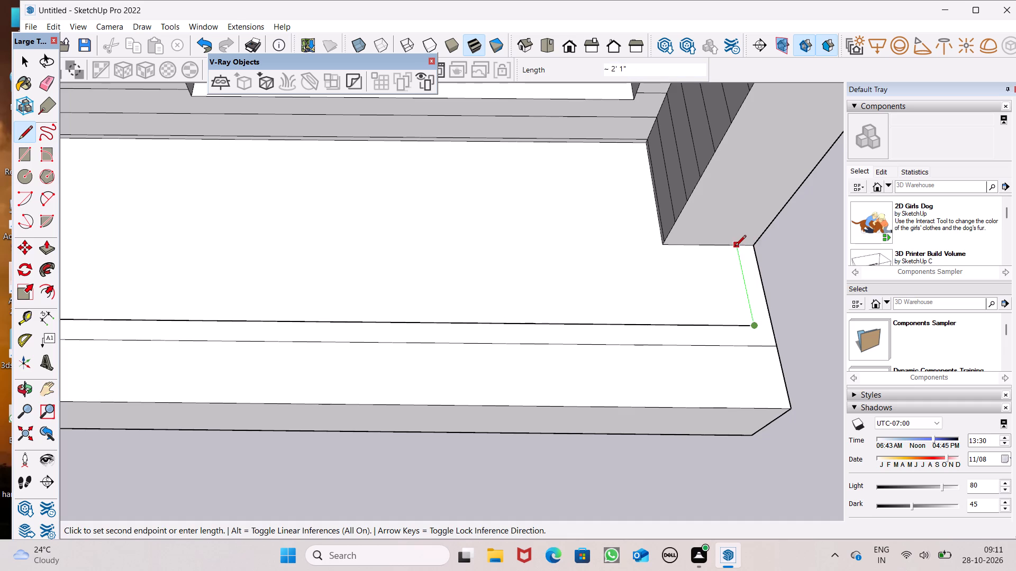
click(735, 247)
Place a guide parallel to the lower balcony slab's front top edge, 3" behind it.
scroll(639, 408, down, 8)
scroll(605, 311, down, 7)
scroll(669, 316, down, 8)
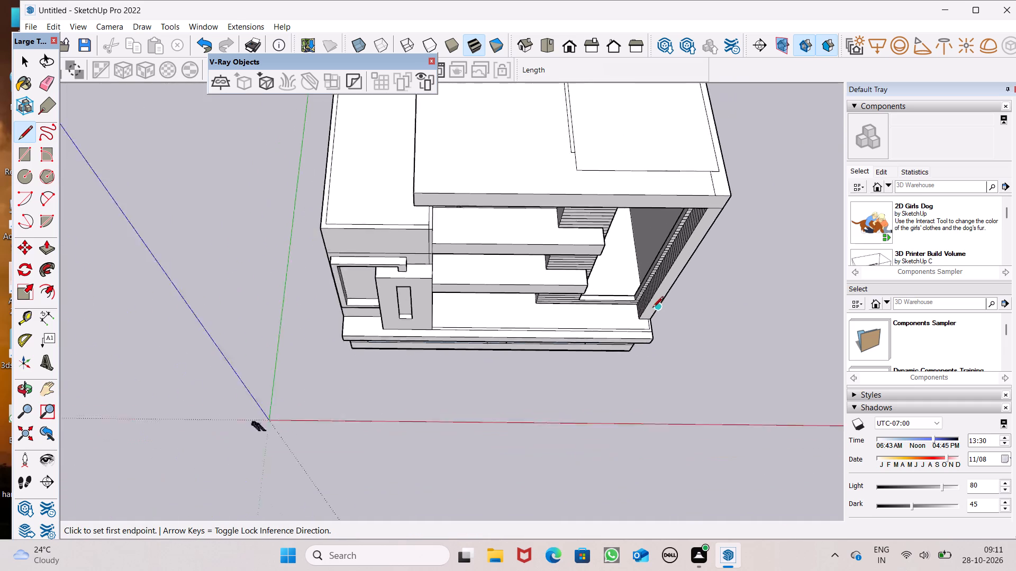
scroll(652, 308, down, 5)
middle_drag(659, 326, 624, 169)
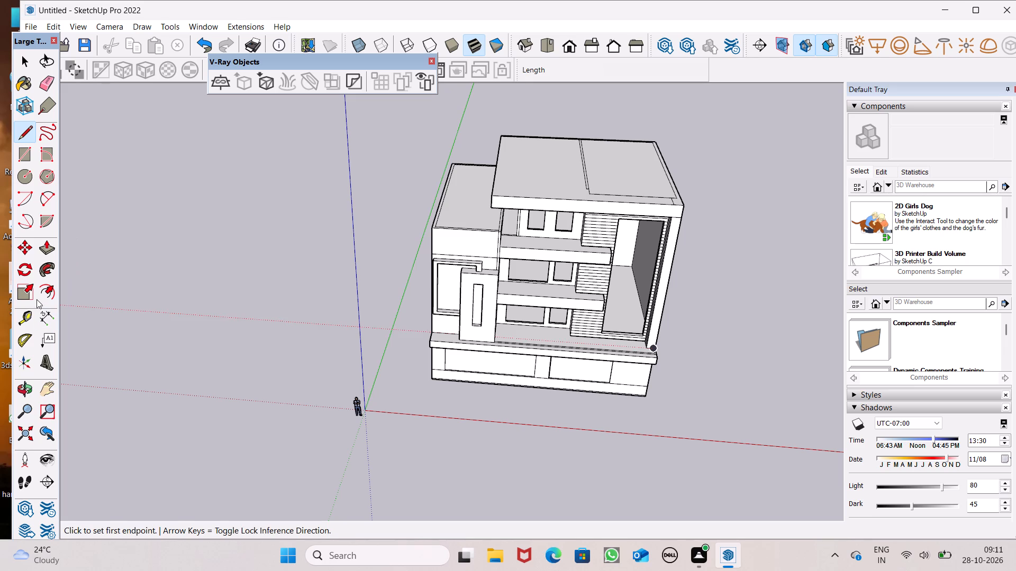
click(26, 321)
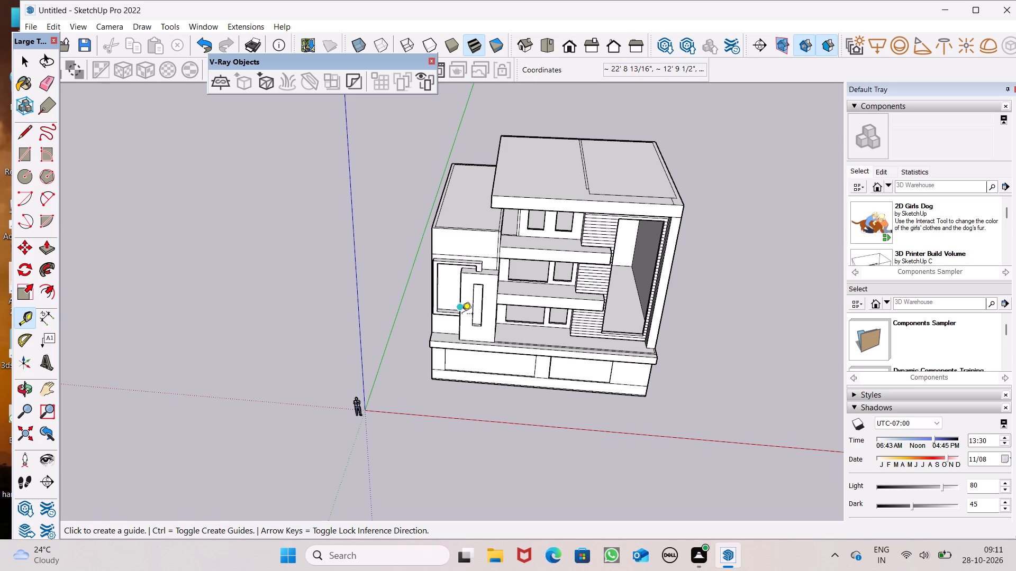
scroll(459, 315, down, 1)
scroll(529, 325, up, 6)
middle_drag(525, 295, 538, 356)
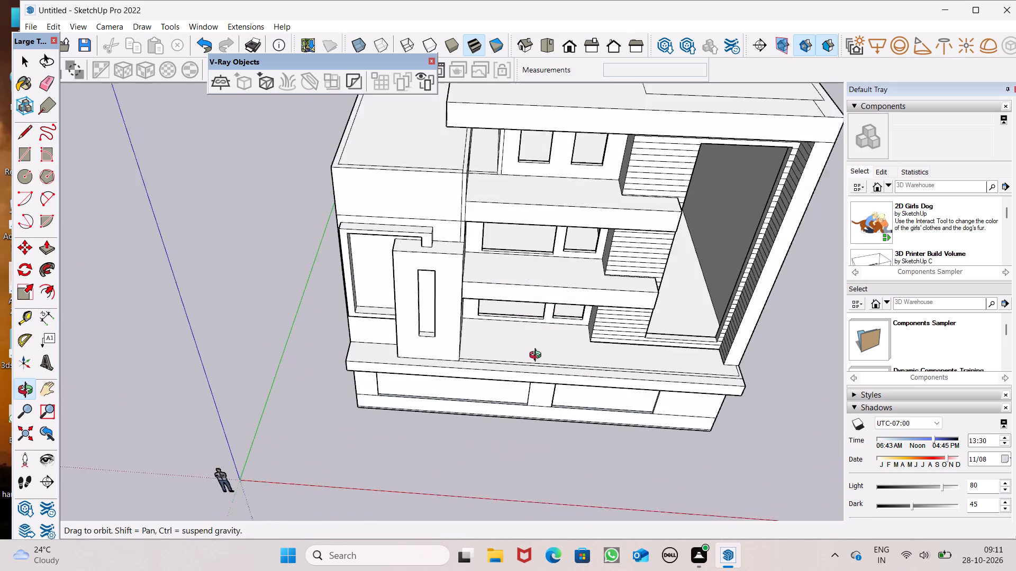
middle_drag(538, 356, 537, 370)
scroll(566, 257, up, 9)
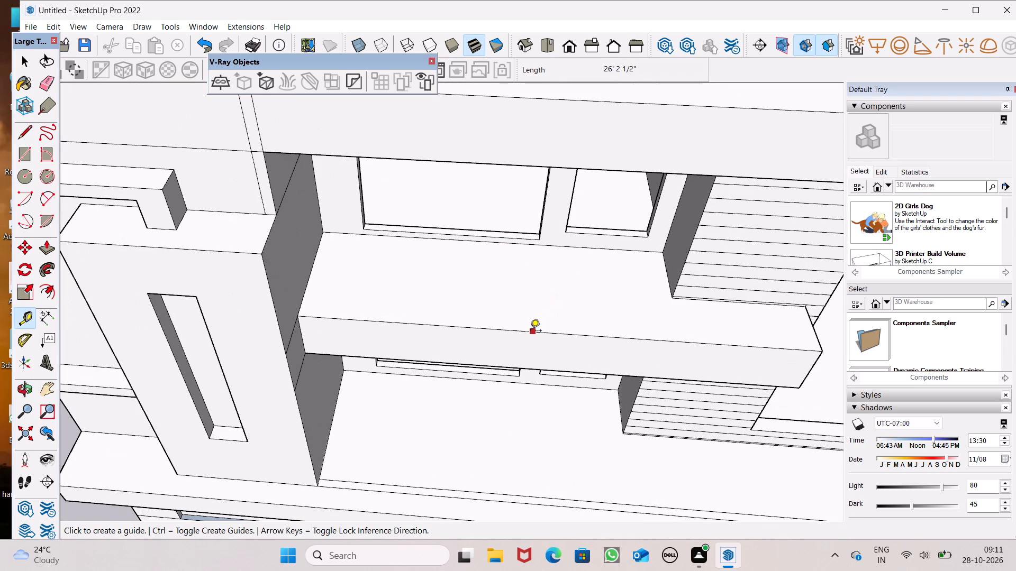
click(530, 331)
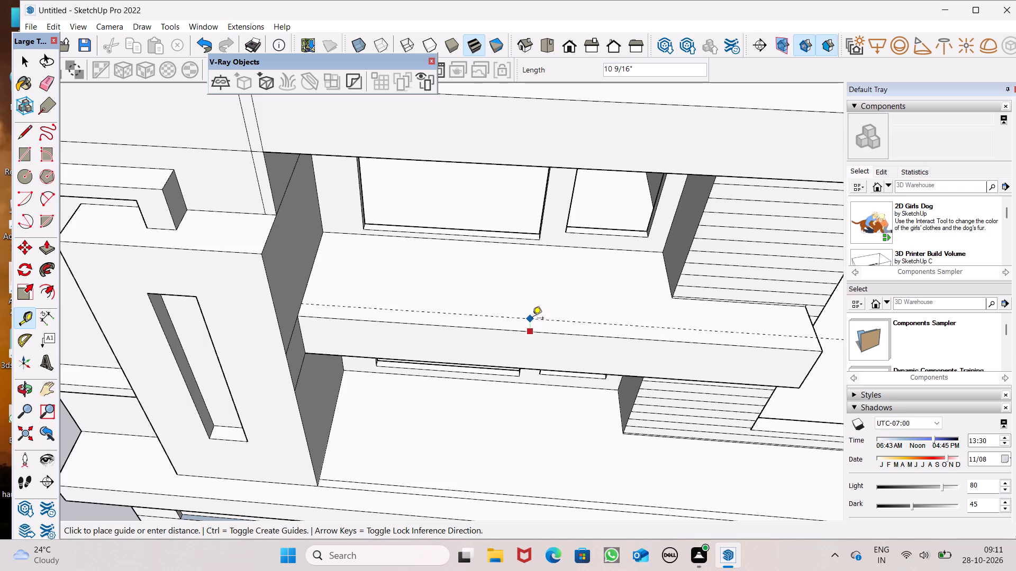
scroll(534, 325, up, 1)
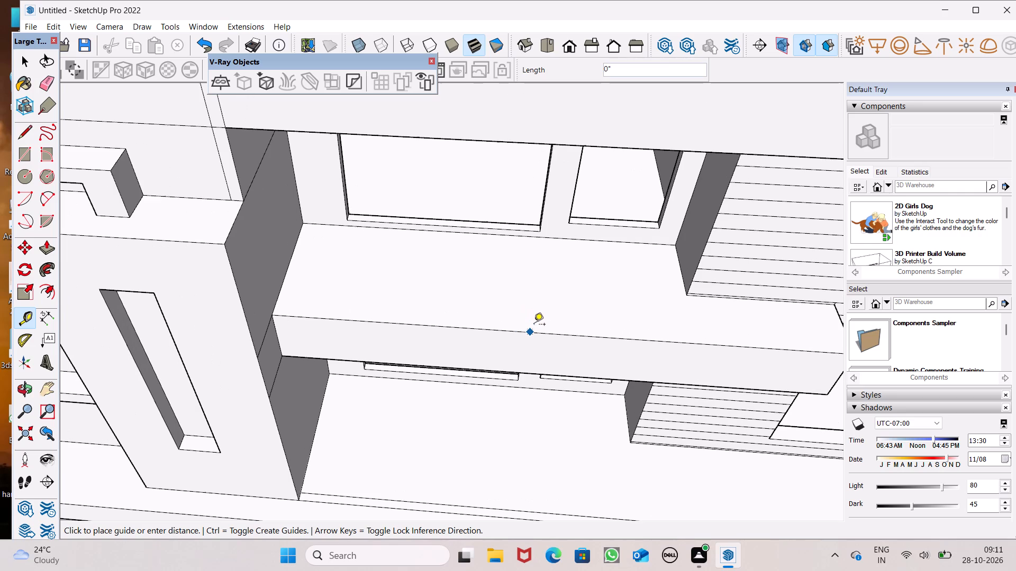
middle_drag(539, 334, 550, 409)
scroll(550, 409, up, 1)
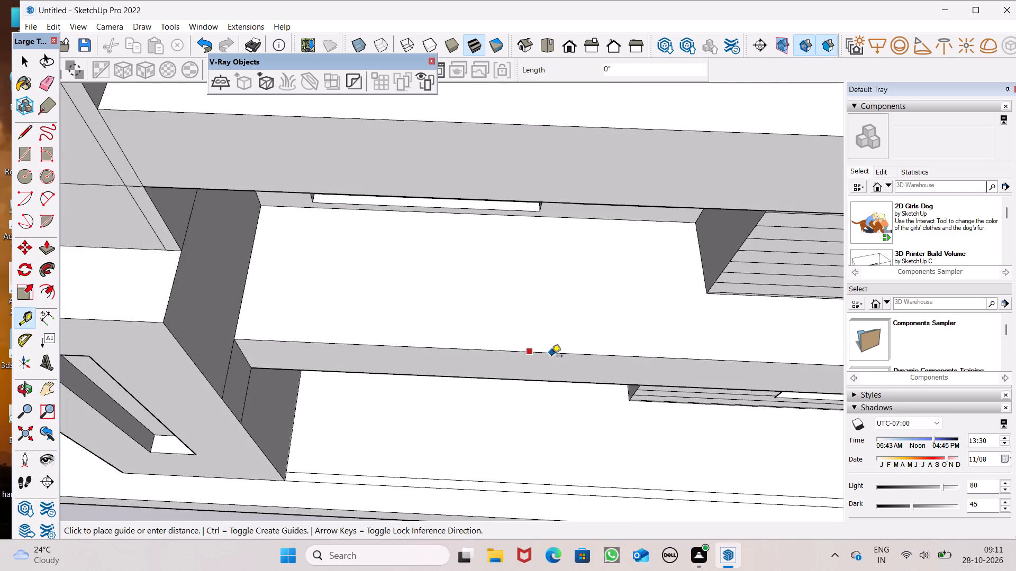
scroll(551, 342, up, 4)
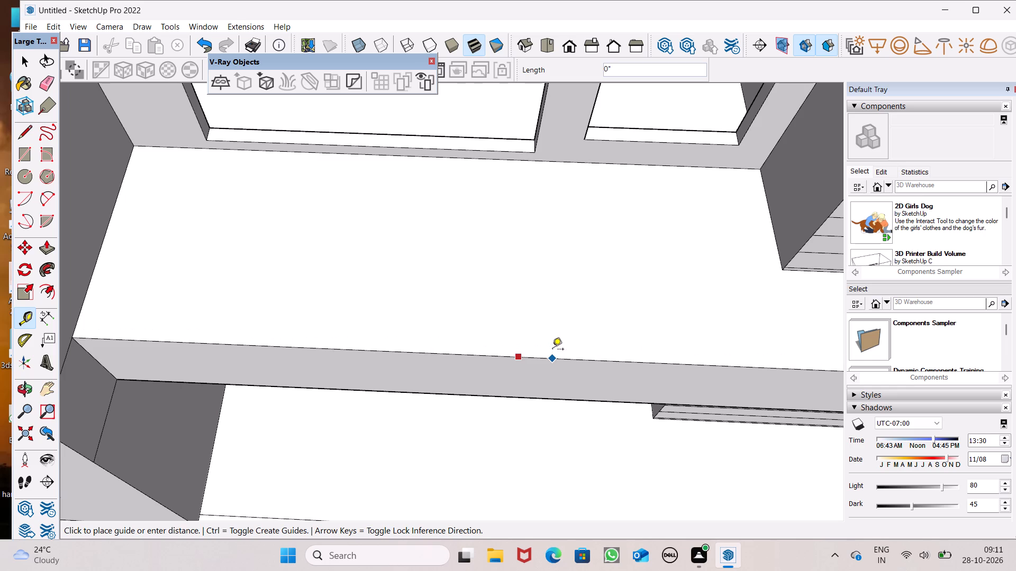
click(552, 350)
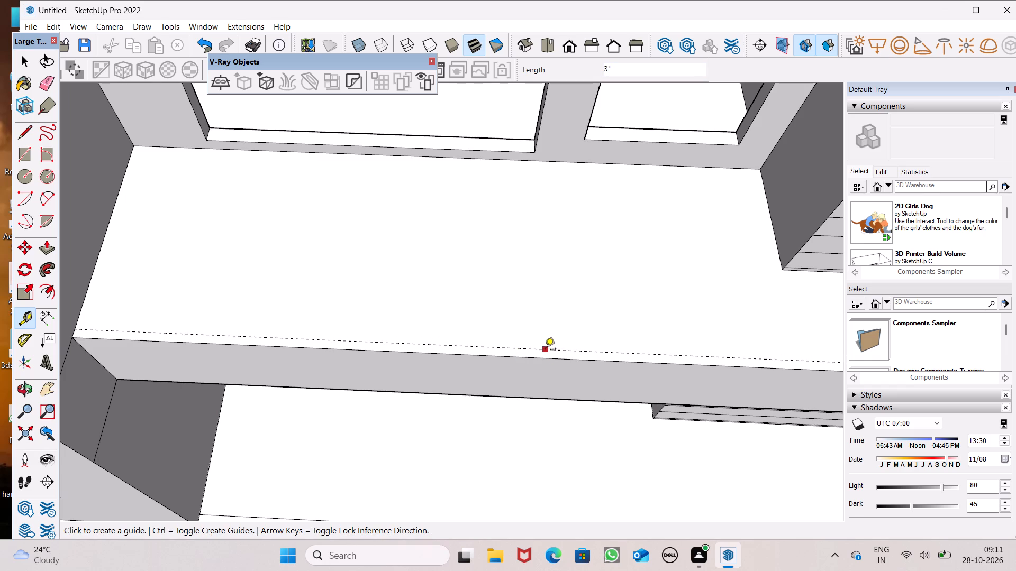
Add a second parallel guide 2" behind the first one on the lower balcony slab.
click(545, 349)
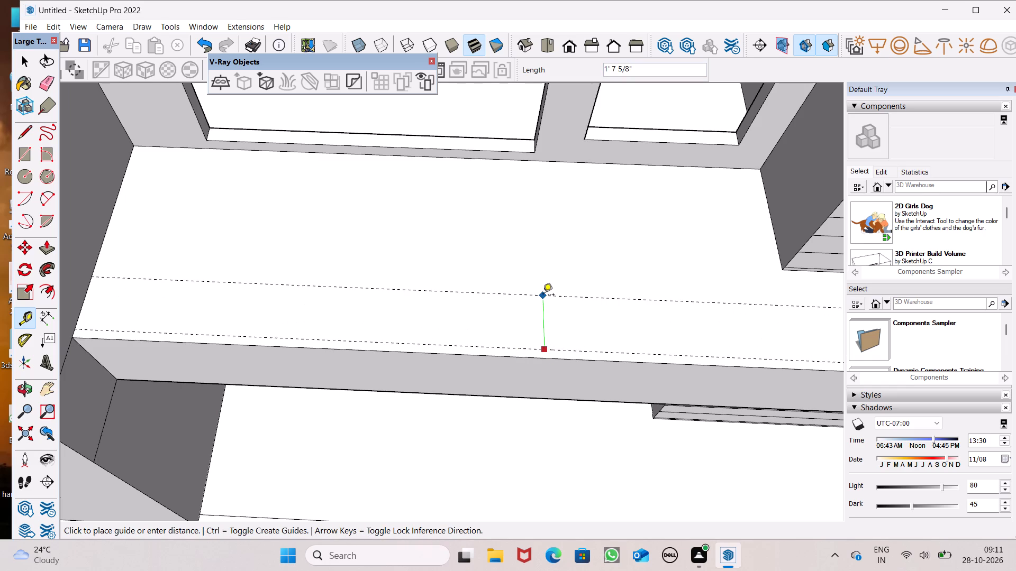
text(2")
key(Return)
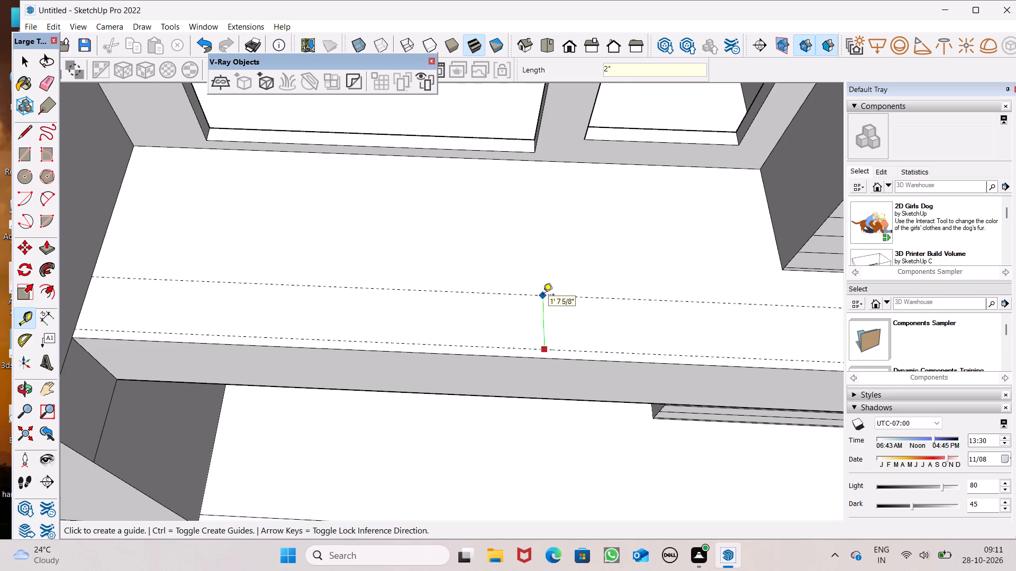
Draw a line across the upper balcony slab's underside from front to back edge, marking a narrow strip at its tower-side end.
scroll(221, 133, down, 5)
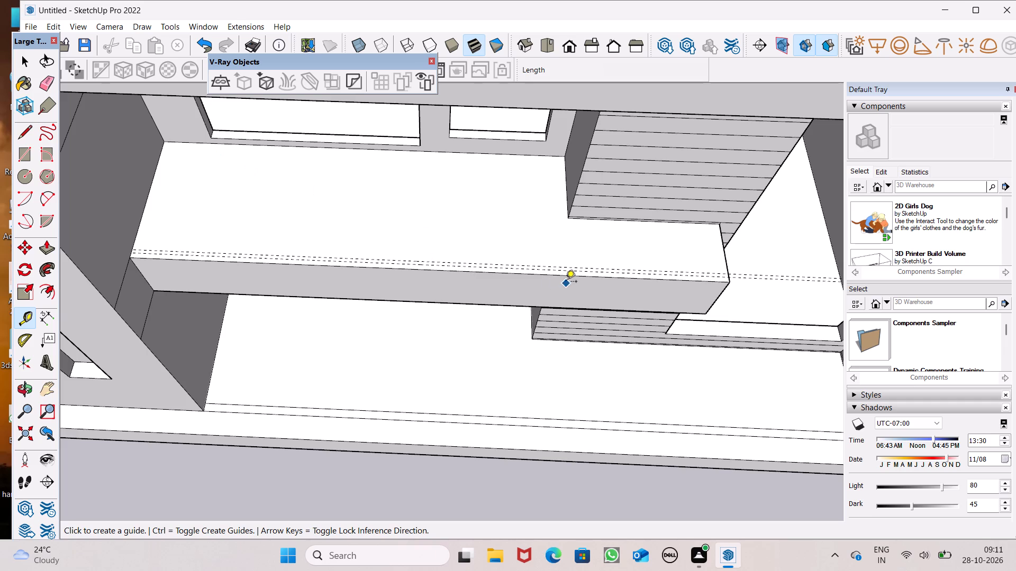
scroll(322, 232, down, 1)
scroll(573, 277, up, 4)
scroll(427, 239, down, 1)
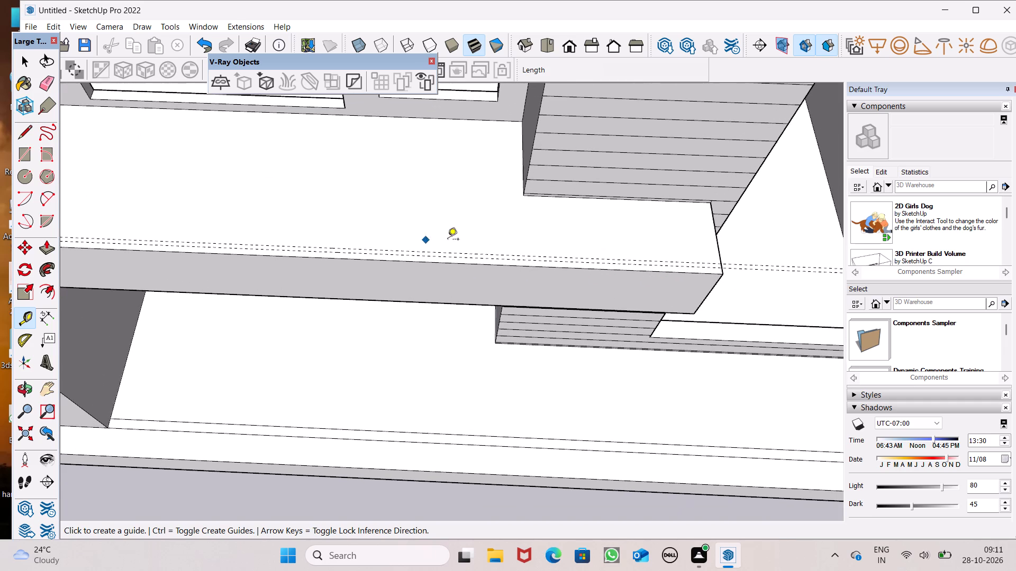
scroll(508, 237, down, 3)
middle_drag(527, 278, 534, 244)
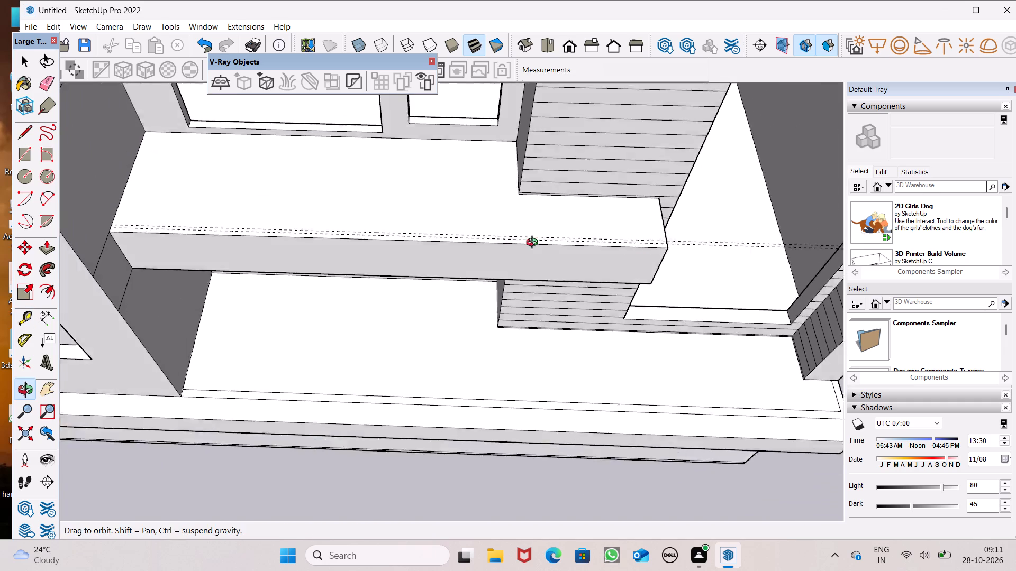
middle_drag(534, 244, 535, 201)
scroll(513, 330, down, 8)
middle_drag(555, 314, 596, 140)
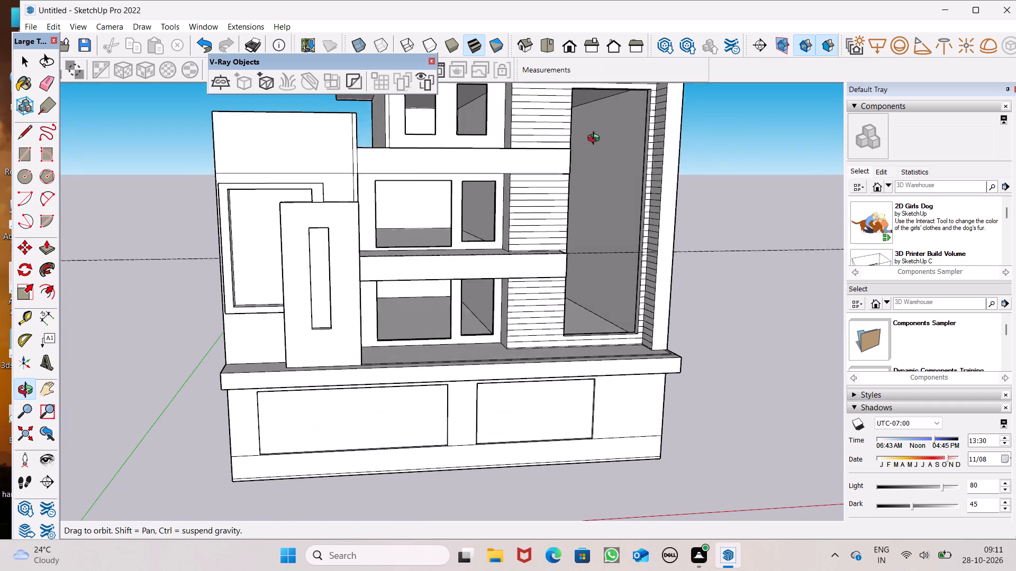
middle_drag(596, 140, 586, 57)
scroll(558, 261, up, 1)
middle_drag(558, 261, 552, 273)
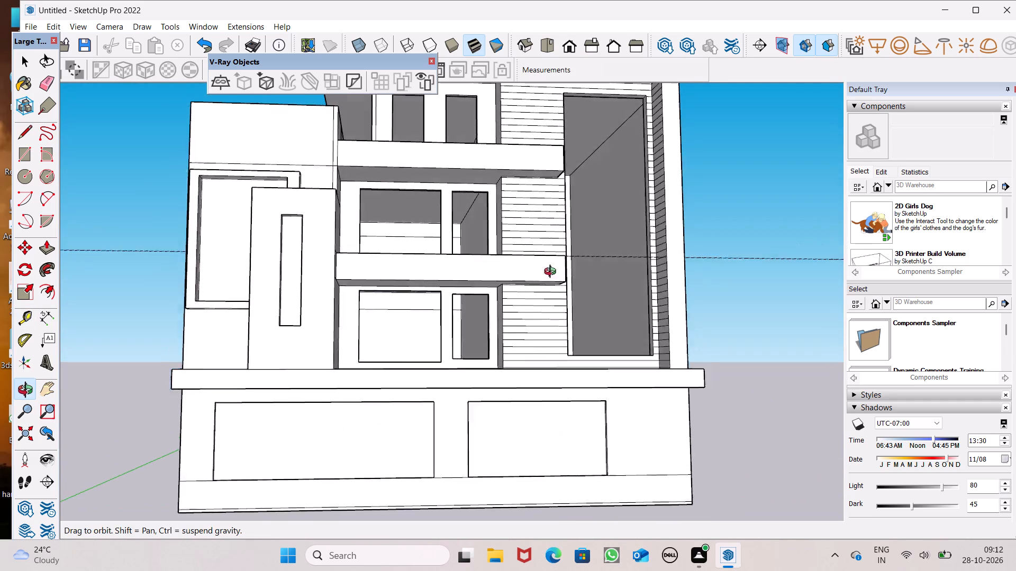
middle_drag(552, 273, 545, 293)
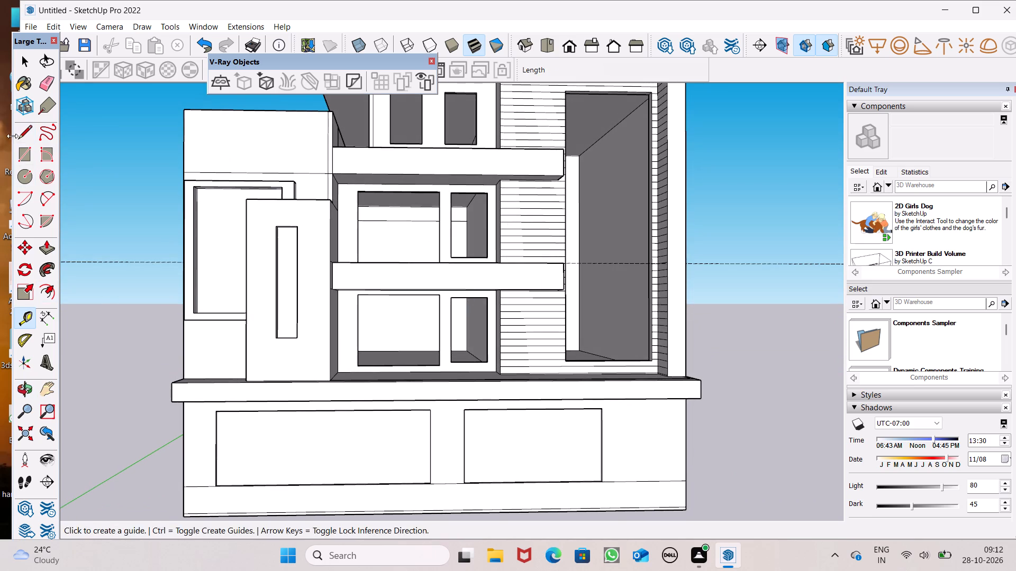
click(28, 132)
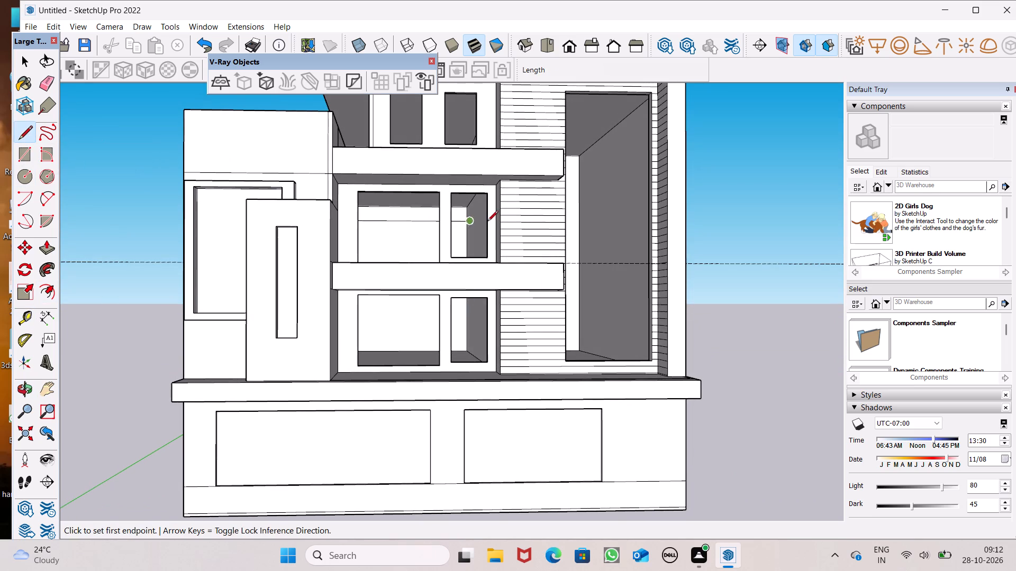
middle_drag(543, 227, 580, 121)
scroll(580, 121, up, 7)
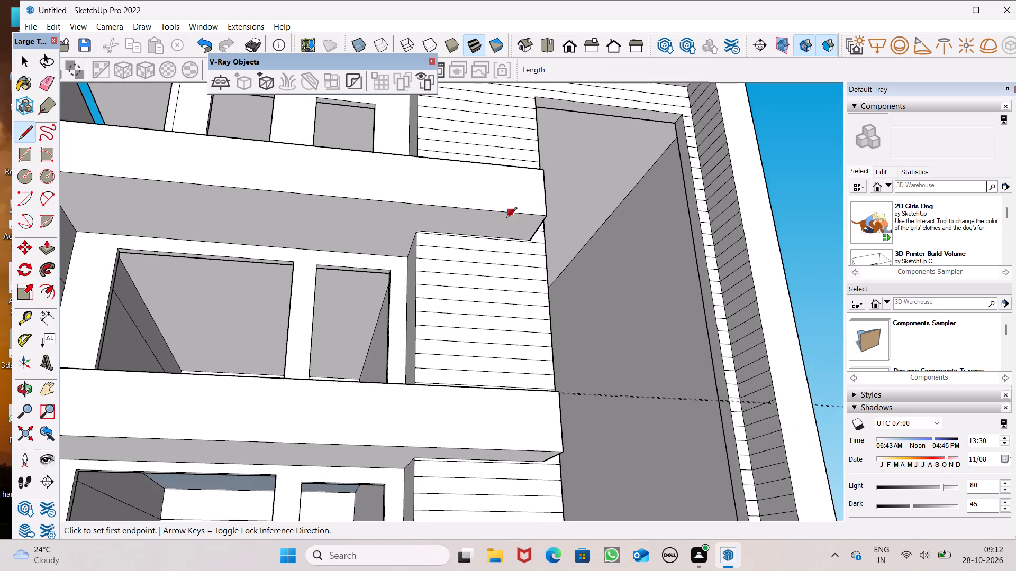
scroll(502, 225, up, 5)
middle_drag(530, 246, 526, 162)
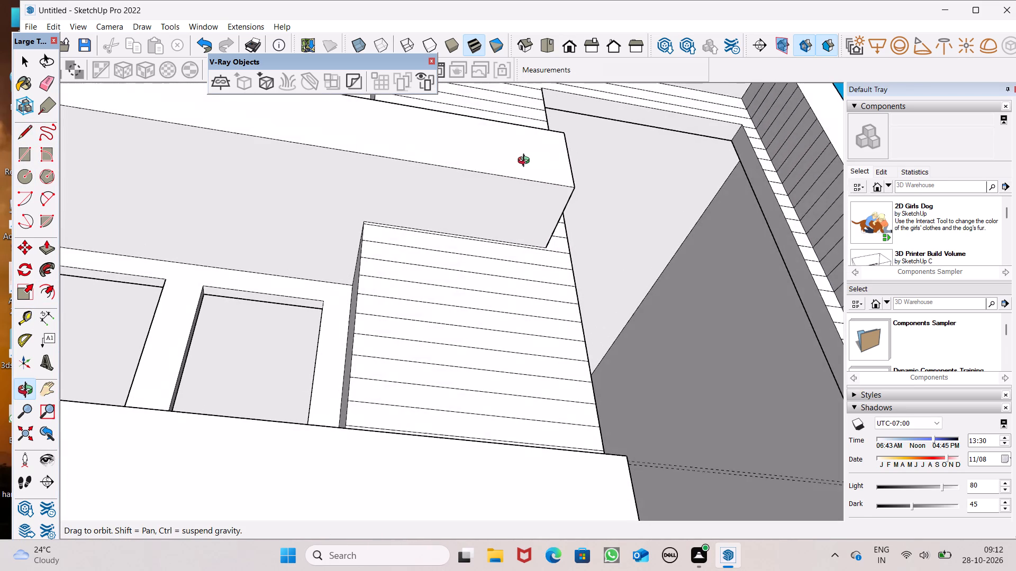
middle_drag(526, 162, 523, 161)
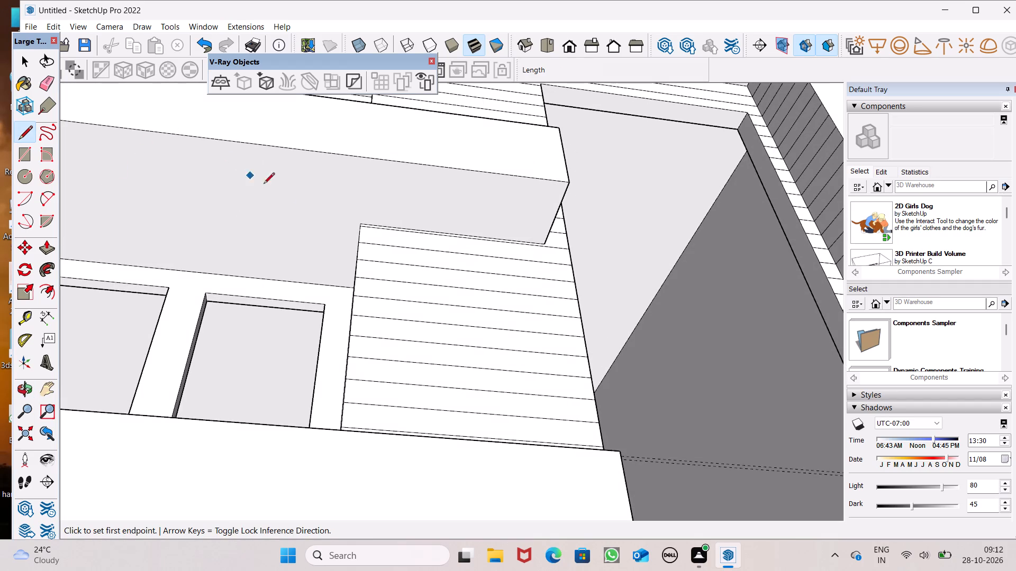
middle_drag(571, 199, 532, 172)
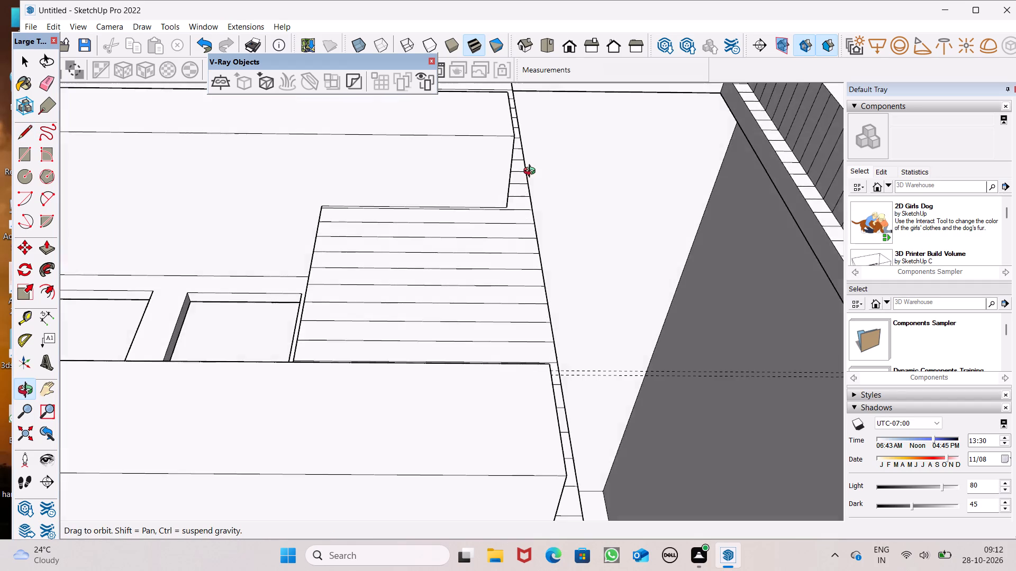
scroll(532, 172, up, 1)
middle_drag(532, 172, 542, 157)
scroll(496, 128, up, 1)
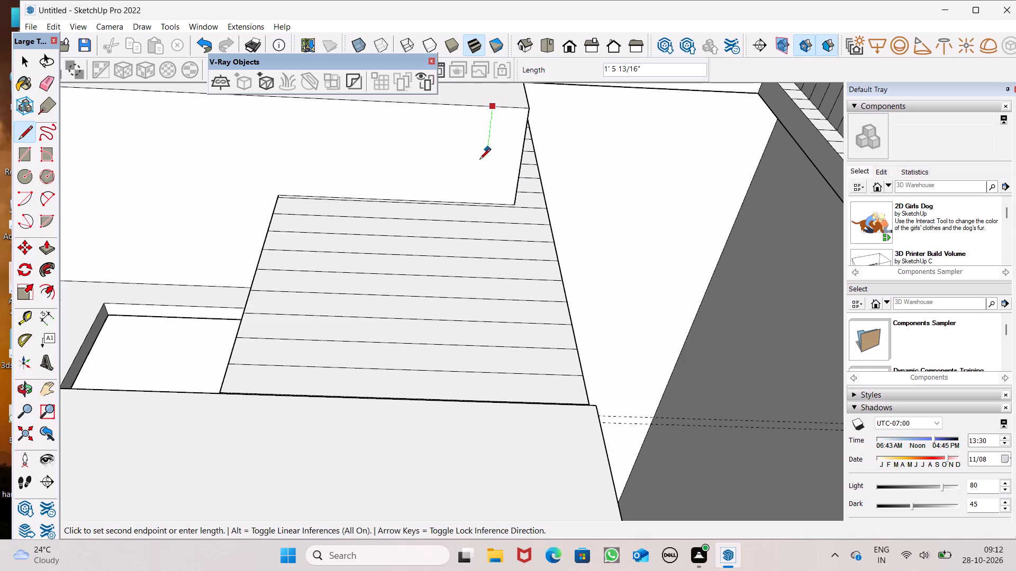
click(484, 203)
scroll(470, 159, down, 6)
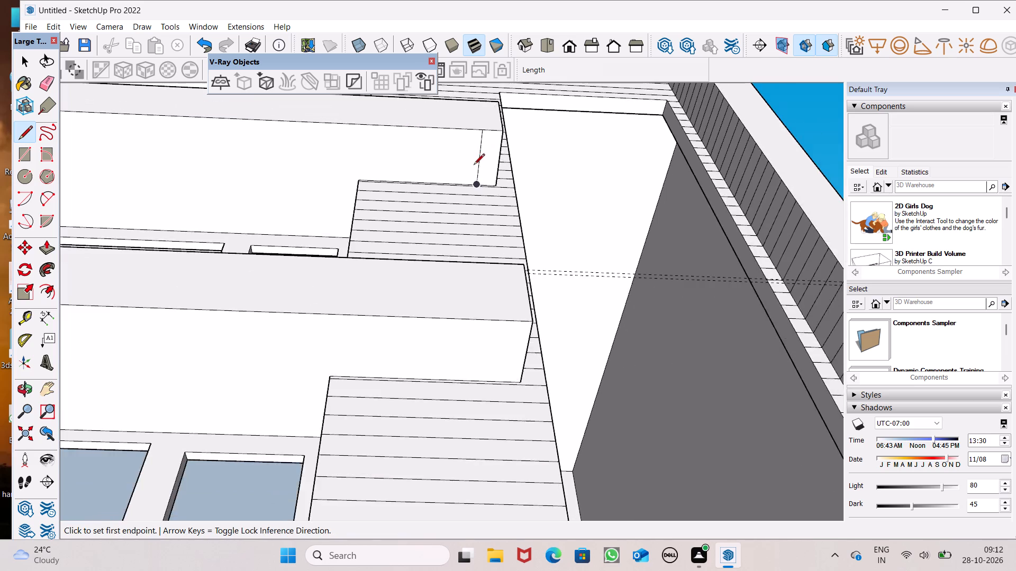
Pull the narrow tower-end strip on the upper balcony slab's underside down in stages to the lower balcony slab, forming an end post.
middle_drag(474, 168, 479, 209)
click(49, 247)
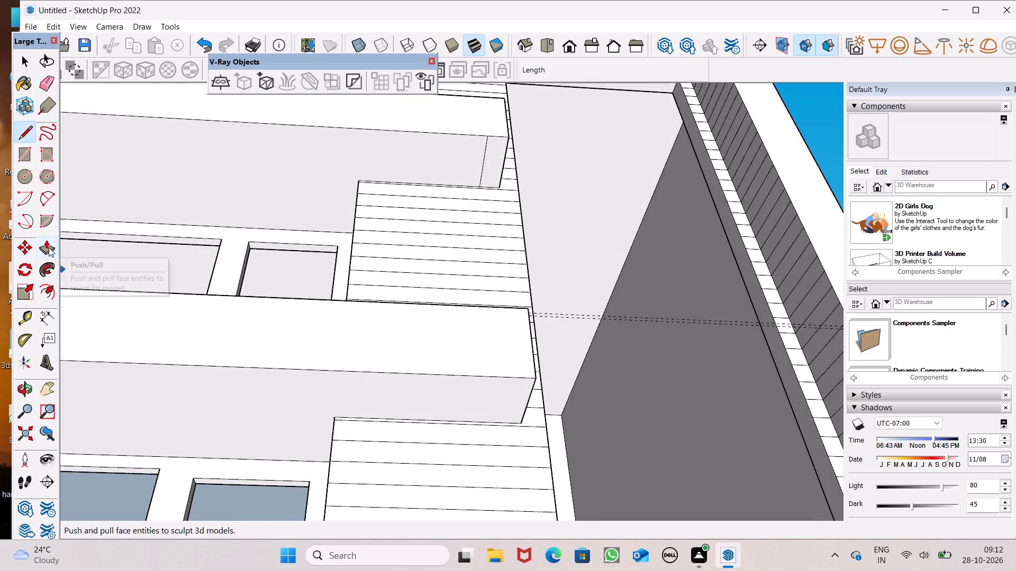
drag(496, 149, 495, 203)
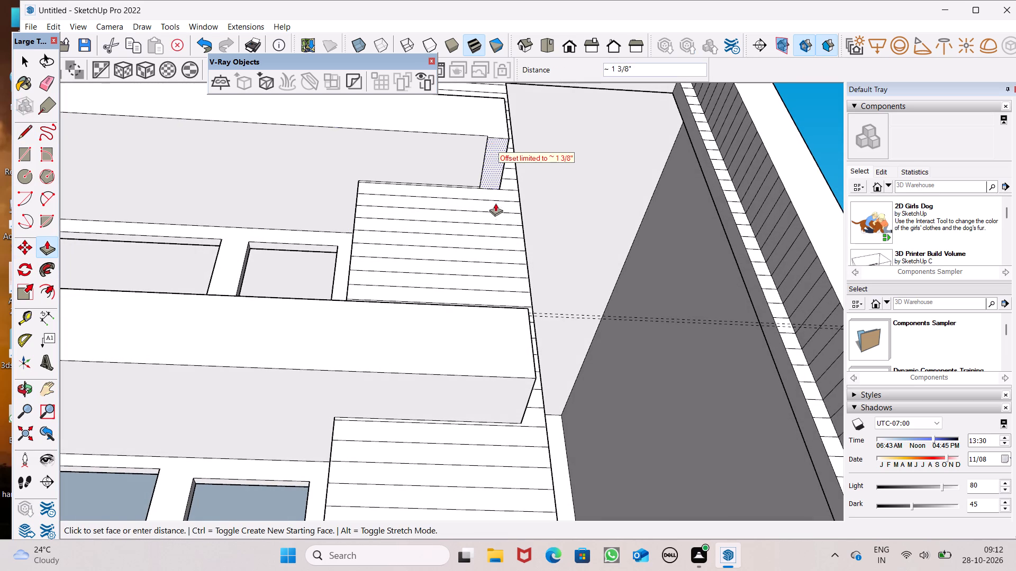
drag(495, 203, 489, 281)
drag(493, 170, 496, 248)
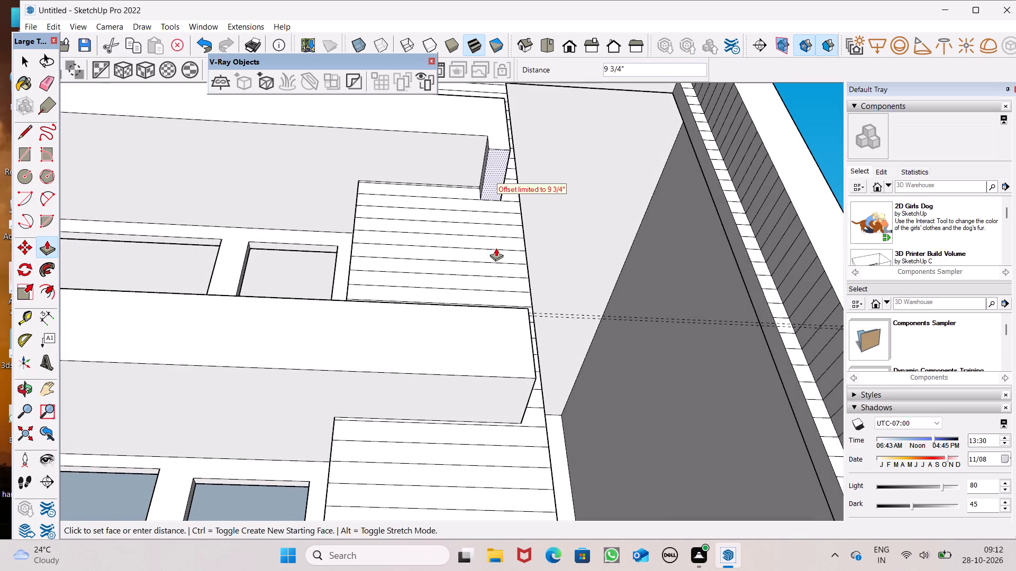
drag(496, 248, 494, 247)
drag(499, 170, 496, 235)
drag(491, 178, 497, 216)
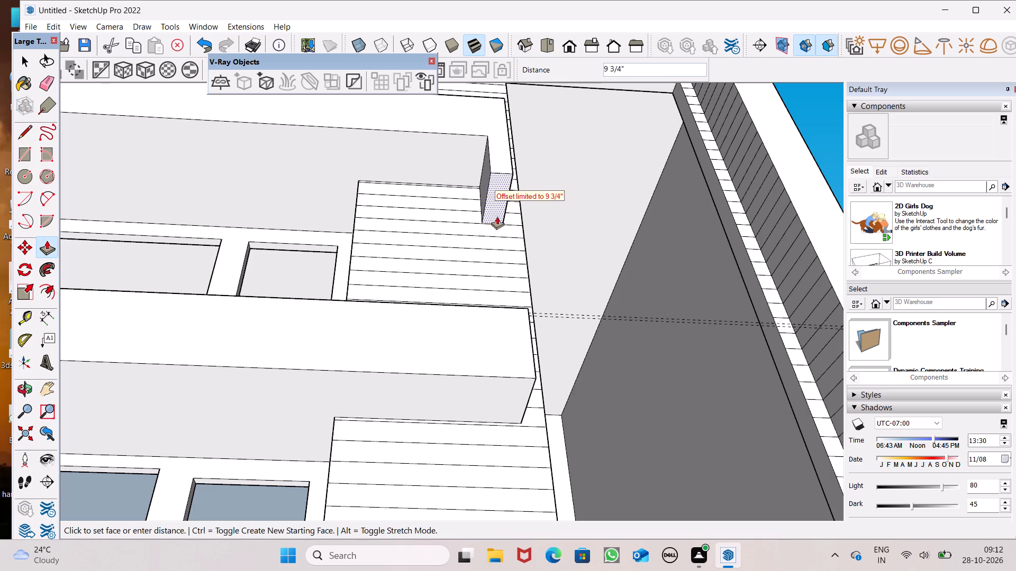
drag(497, 216, 495, 200)
drag(495, 188, 497, 295)
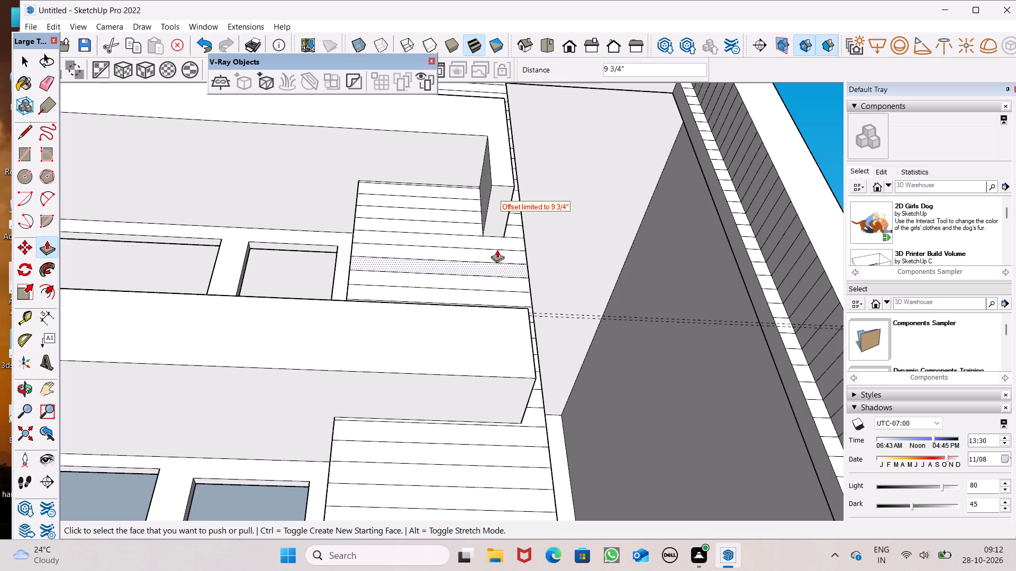
drag(497, 213, 498, 253)
drag(498, 238, 506, 277)
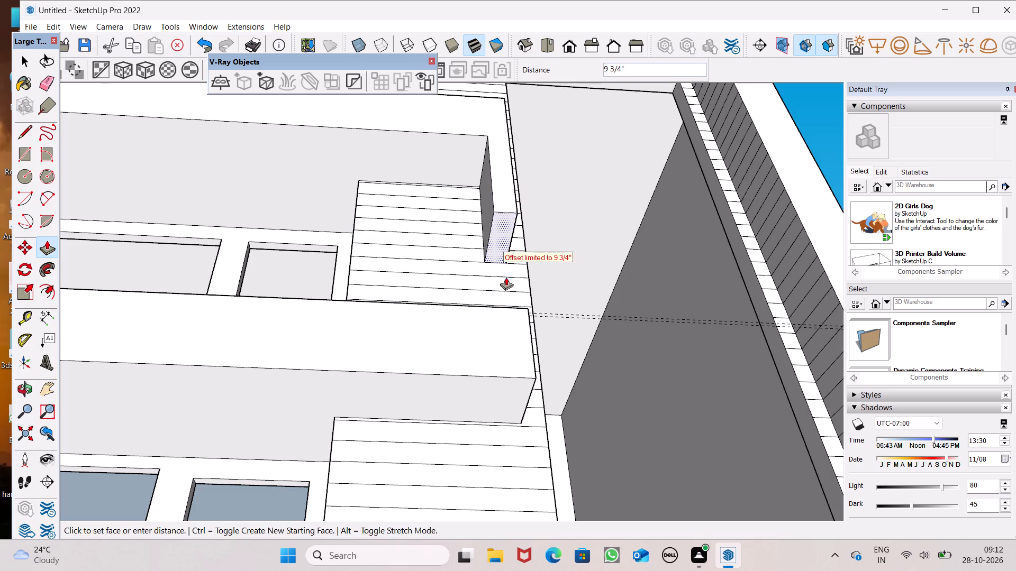
drag(506, 277, 504, 252)
drag(501, 241, 504, 284)
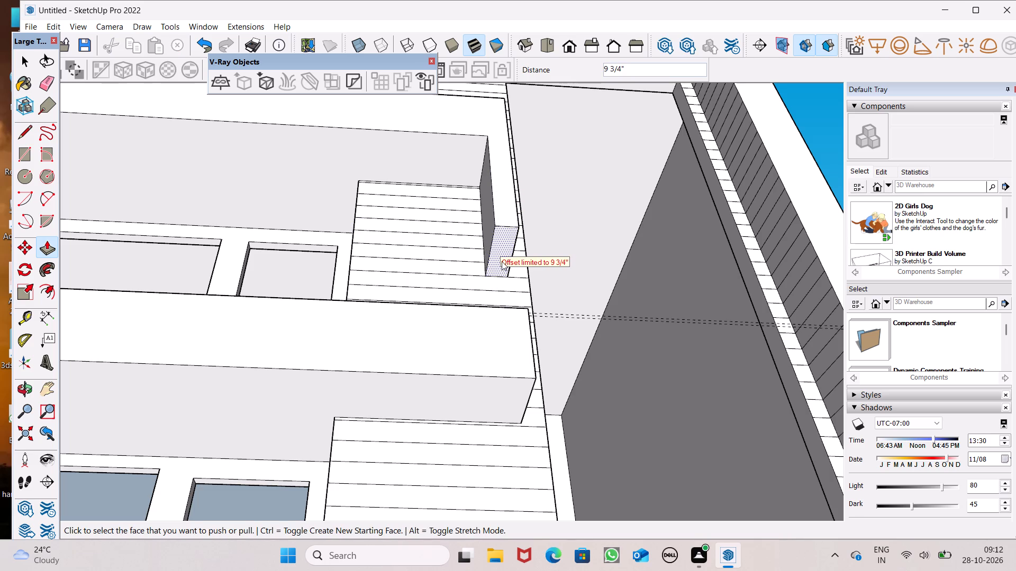
drag(502, 261, 506, 312)
drag(501, 233, 505, 294)
drag(504, 257, 503, 301)
drag(499, 283, 500, 311)
scroll(485, 247, down, 2)
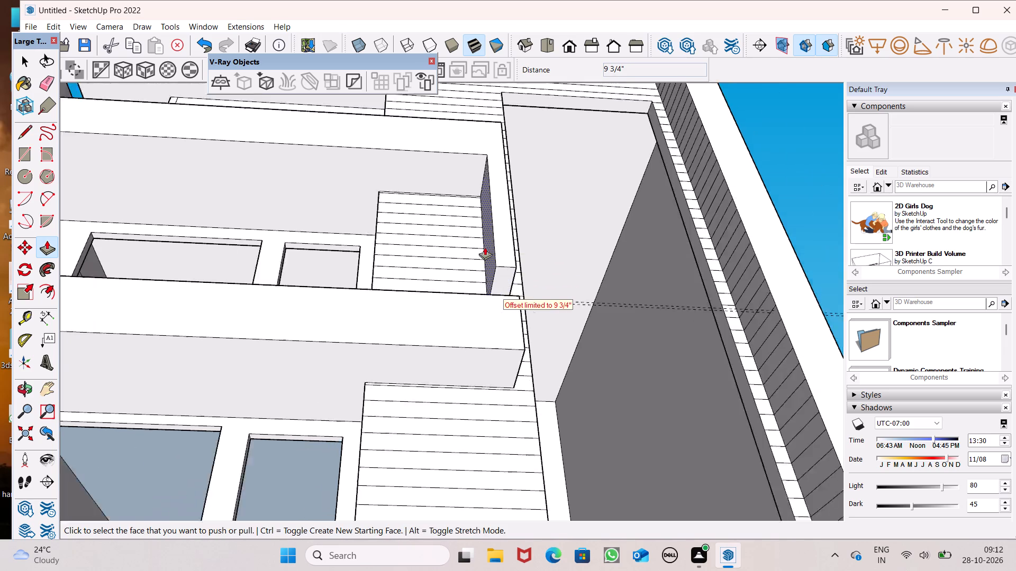
scroll(485, 247, down, 3)
middle_drag(485, 255, 564, 407)
scroll(563, 406, up, 7)
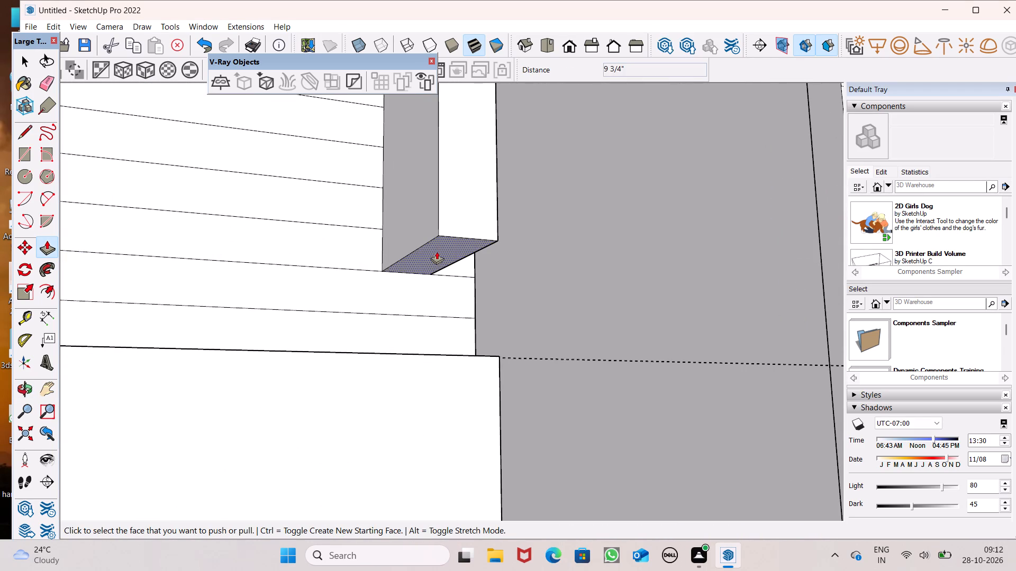
drag(436, 251, 437, 337)
drag(436, 303, 441, 362)
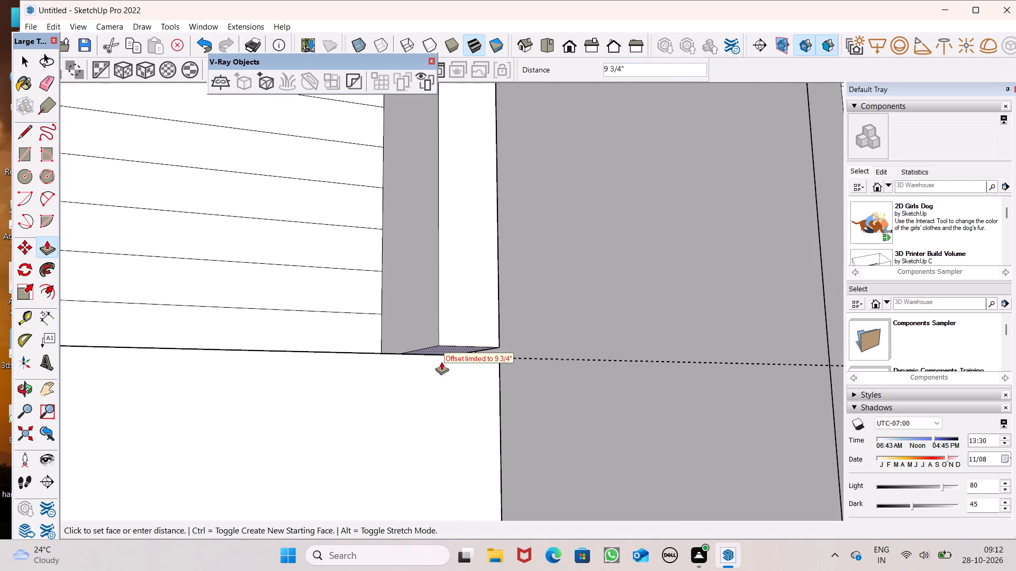
drag(441, 362, 438, 364)
drag(438, 348, 439, 360)
Examine the new balcony end post and the whole facade from several angles.
scroll(422, 287, down, 7)
middle_drag(427, 302, 427, 310)
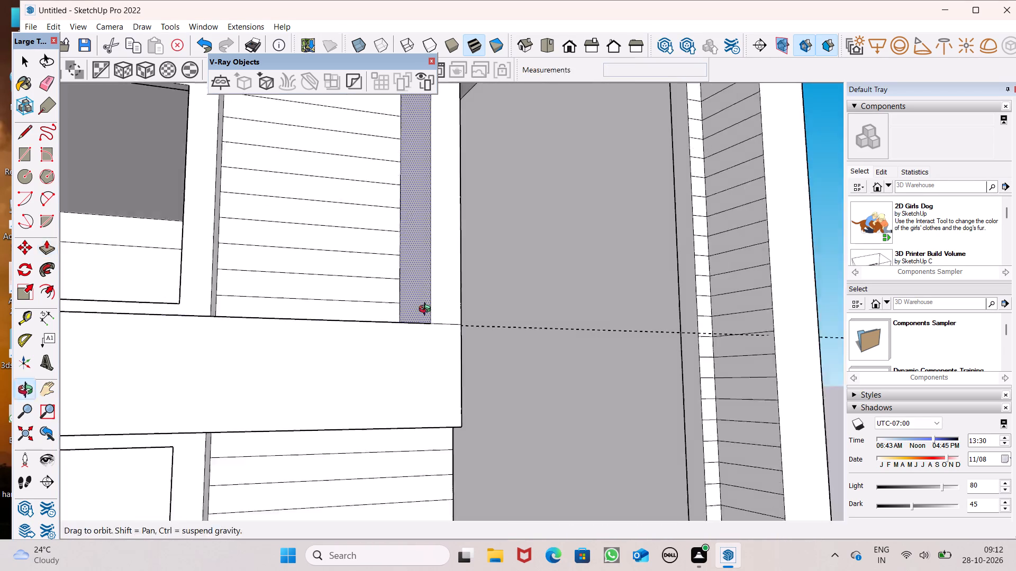
middle_drag(427, 310, 370, 412)
scroll(443, 319, down, 7)
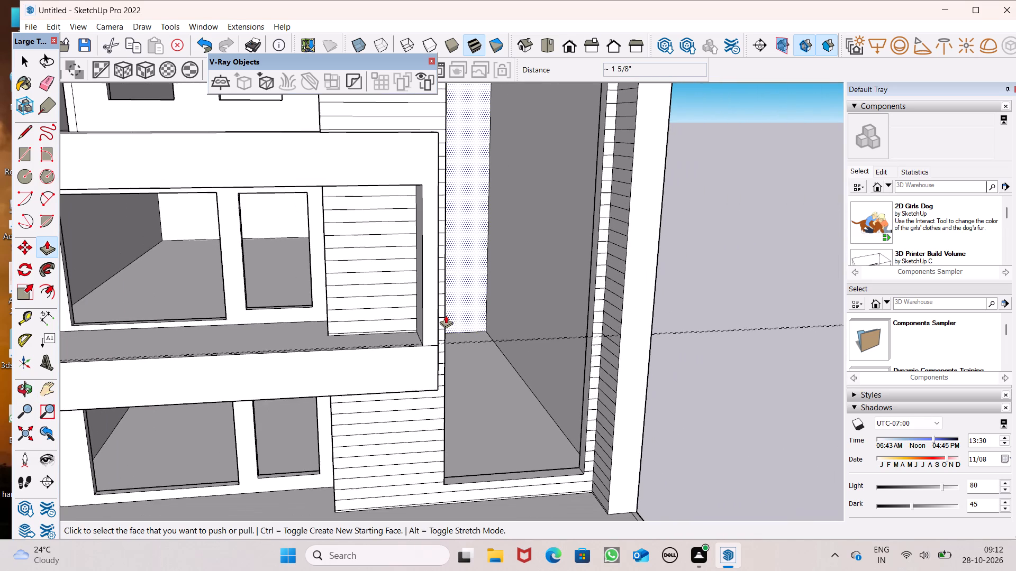
scroll(446, 315, down, 4)
middle_drag(450, 317, 668, 210)
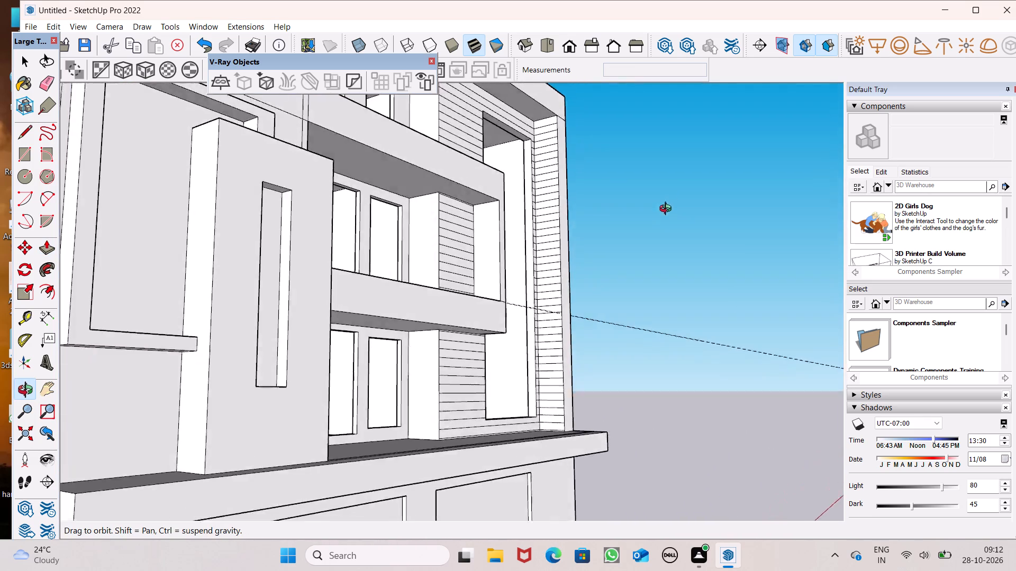
middle_drag(668, 210, 636, 105)
middle_click(636, 105)
middle_click(636, 105)
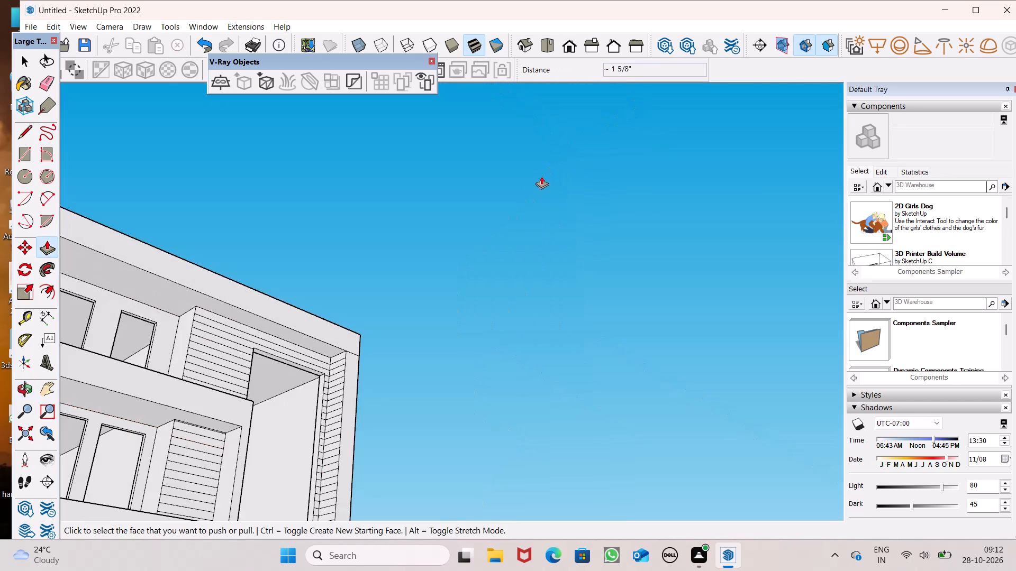
scroll(513, 204, down, 10)
scroll(456, 169, down, 6)
middle_drag(462, 182, 177, 324)
scroll(562, 187, down, 2)
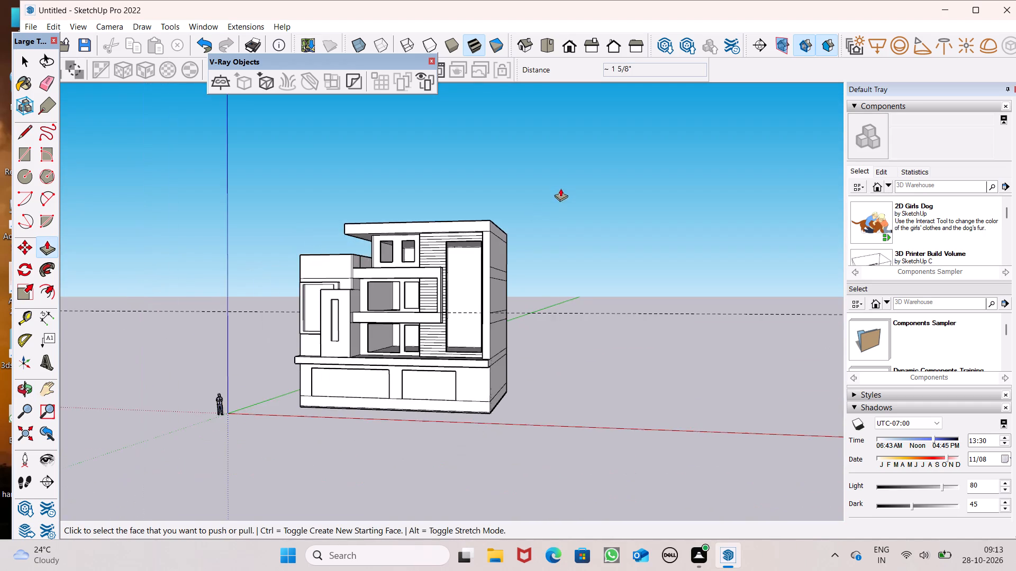
scroll(560, 188, down, 1)
middle_drag(535, 234, 724, 140)
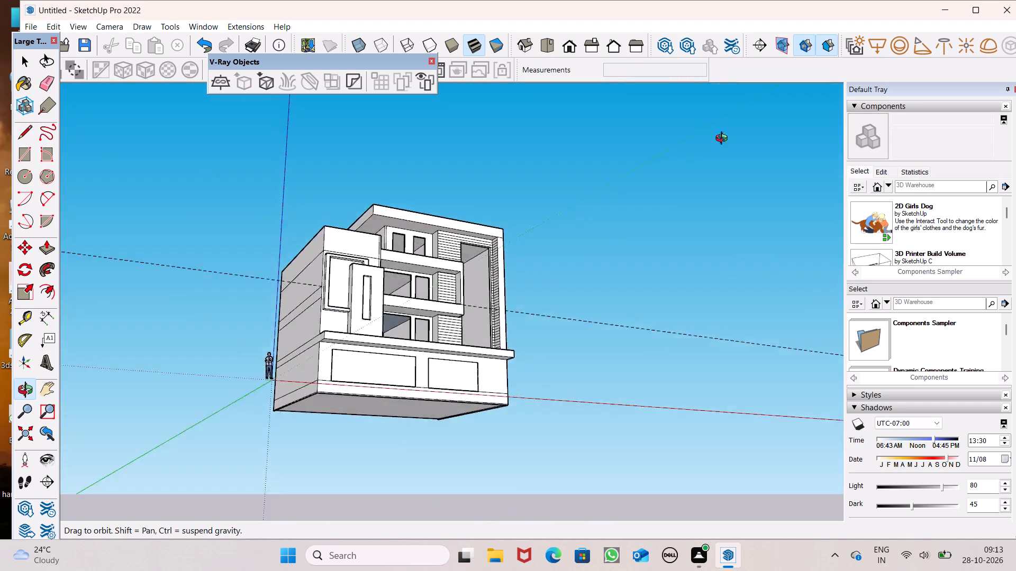
middle_drag(724, 140, 652, 66)
Outline a narrow strip along the underside's front edge with a line about 3' from the siding corner and one about 5' 10" to the post.
scroll(519, 263, up, 7)
scroll(364, 207, up, 4)
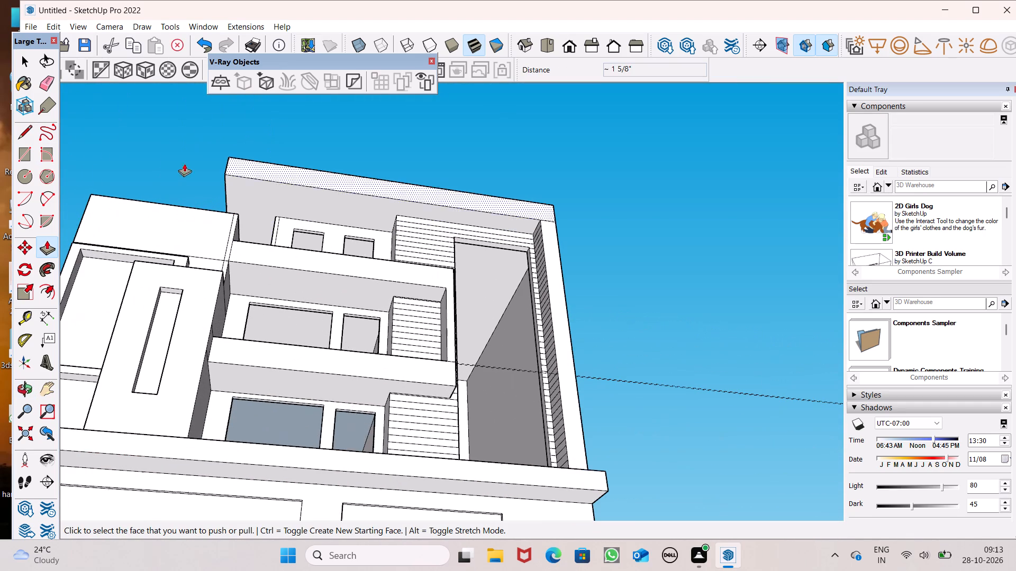
click(25, 137)
middle_drag(173, 274, 190, 229)
scroll(401, 288, up, 2)
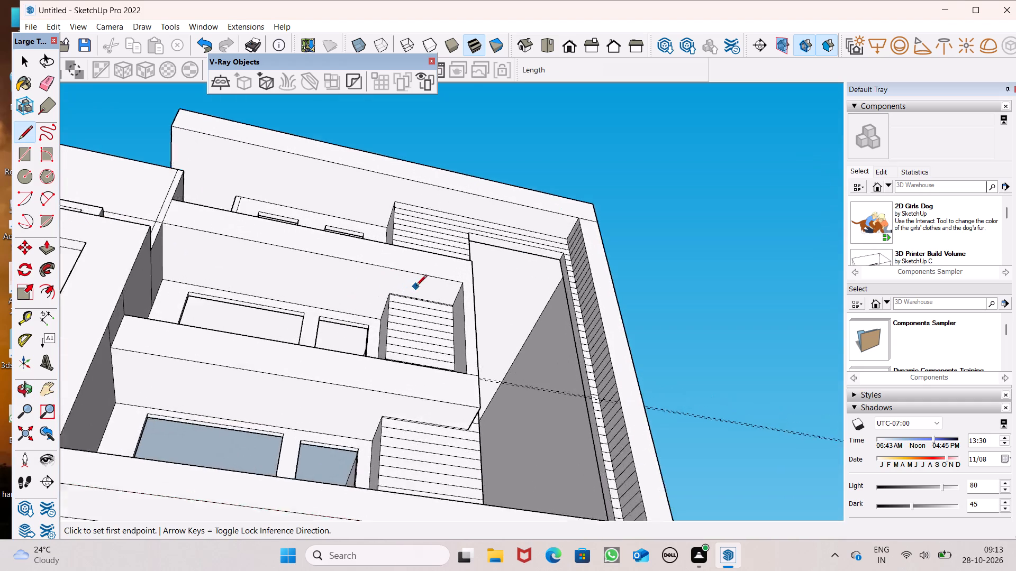
scroll(416, 287, up, 11)
click(374, 307)
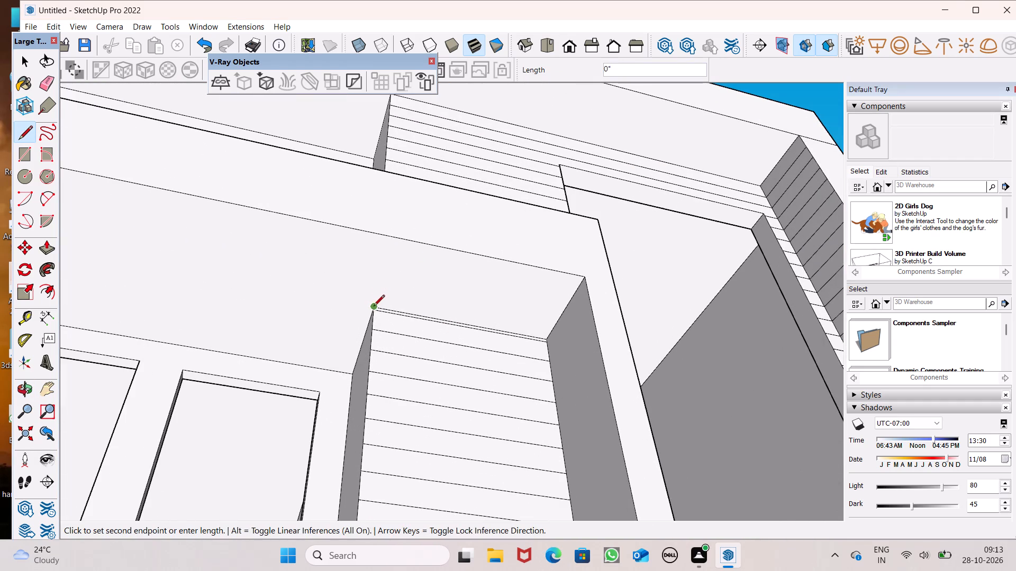
click(389, 238)
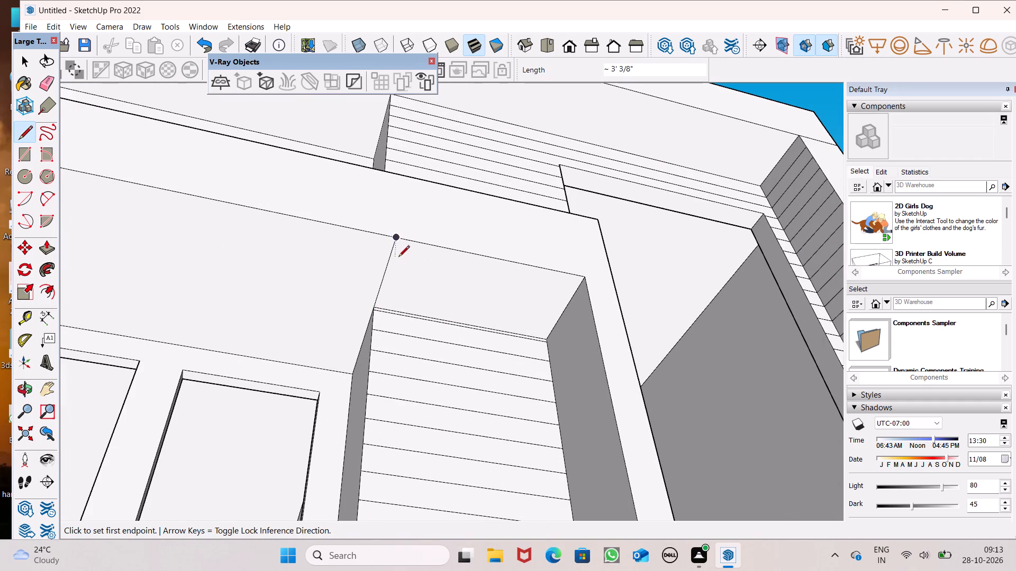
drag(392, 256, 397, 256)
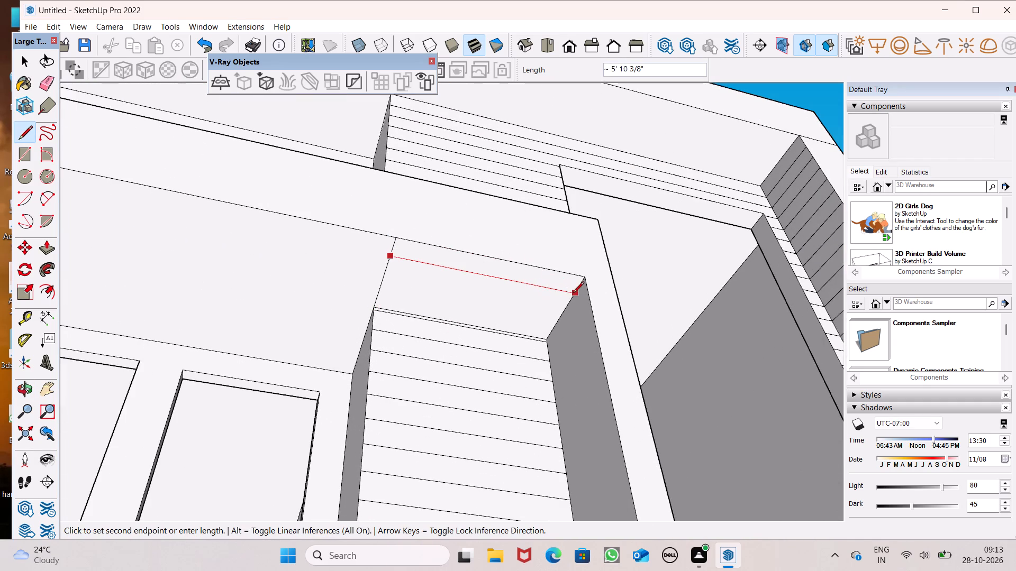
click(576, 294)
Erase the leftover part of the cross line between the narrow front strip and the siding corner.
click(44, 81)
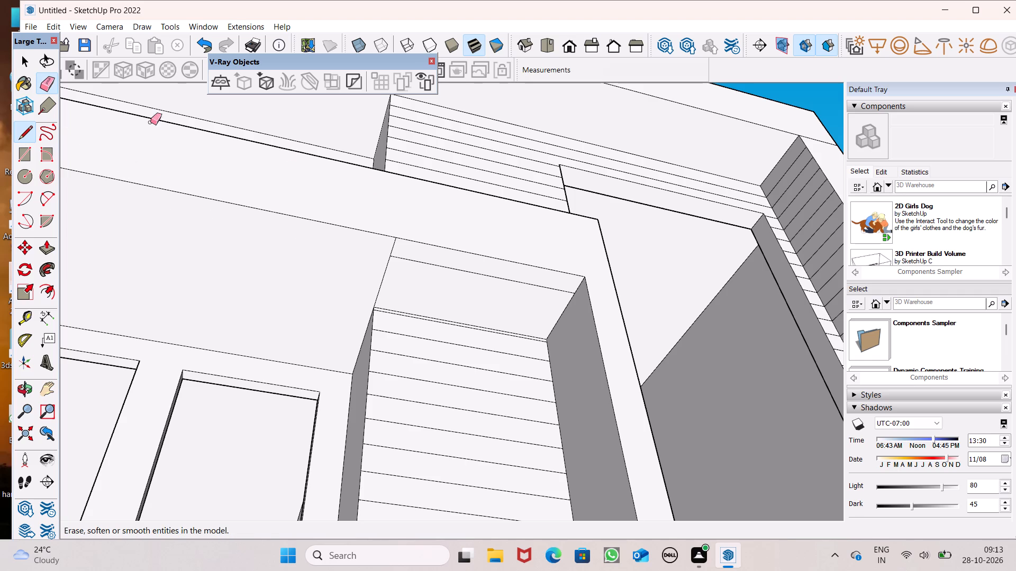
drag(397, 283, 364, 272)
Pull the narrow front strip on the slab's underside down 8' 8 5/8" to form a panel beside the end post.
scroll(349, 207, down, 5)
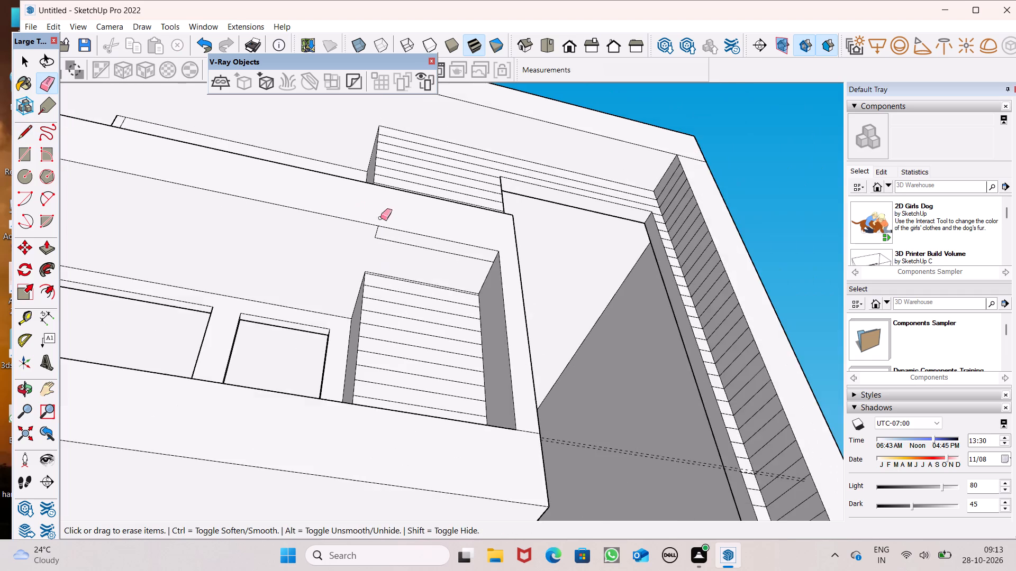
middle_drag(433, 249, 579, 274)
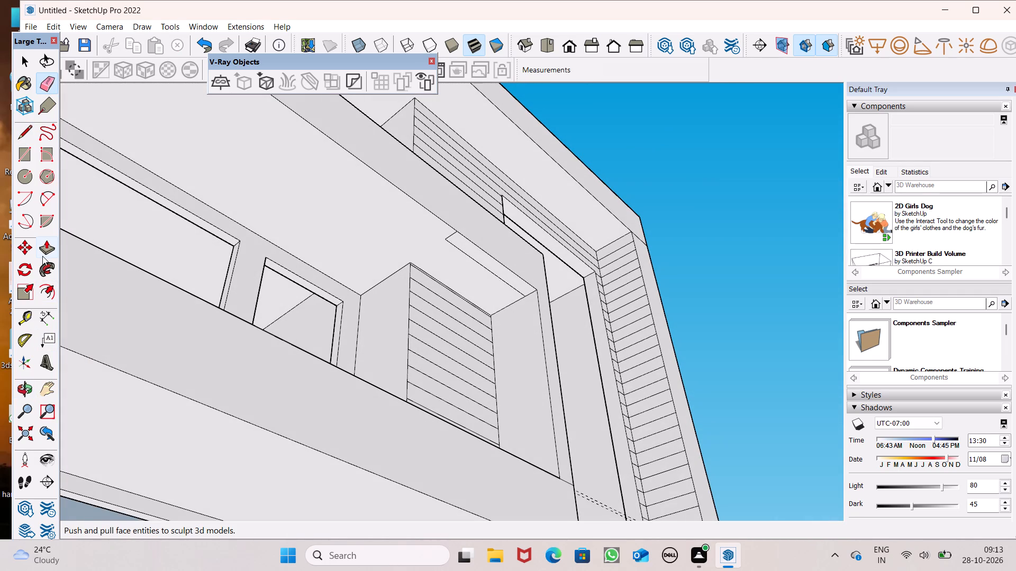
click(45, 253)
drag(482, 260, 480, 298)
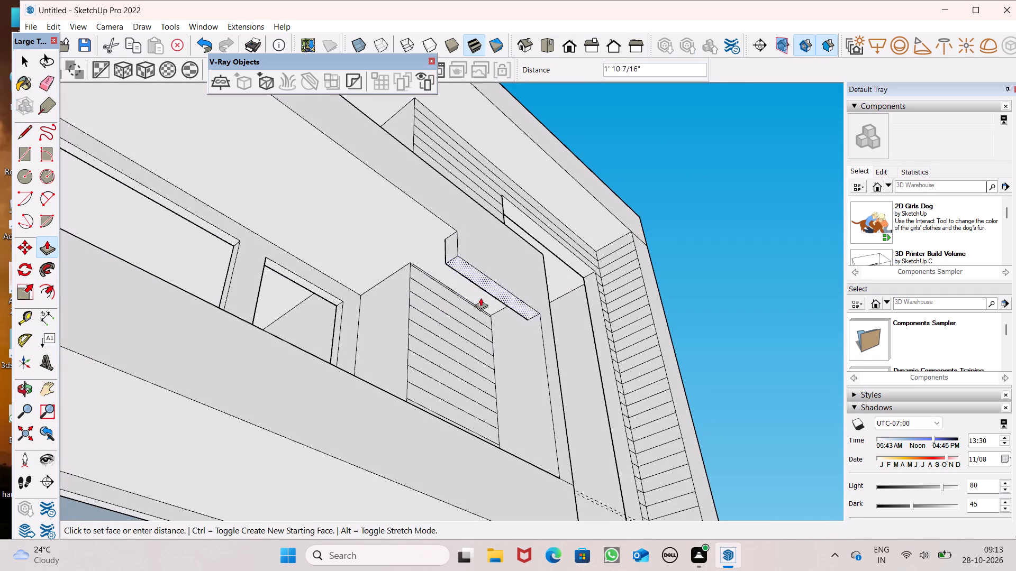
drag(480, 298, 480, 433)
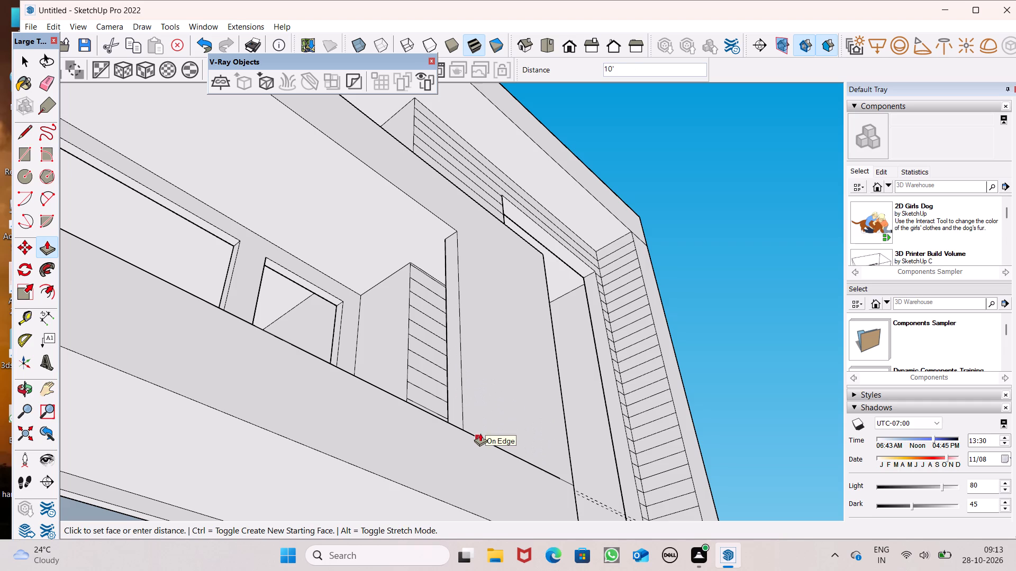
drag(480, 433, 479, 425)
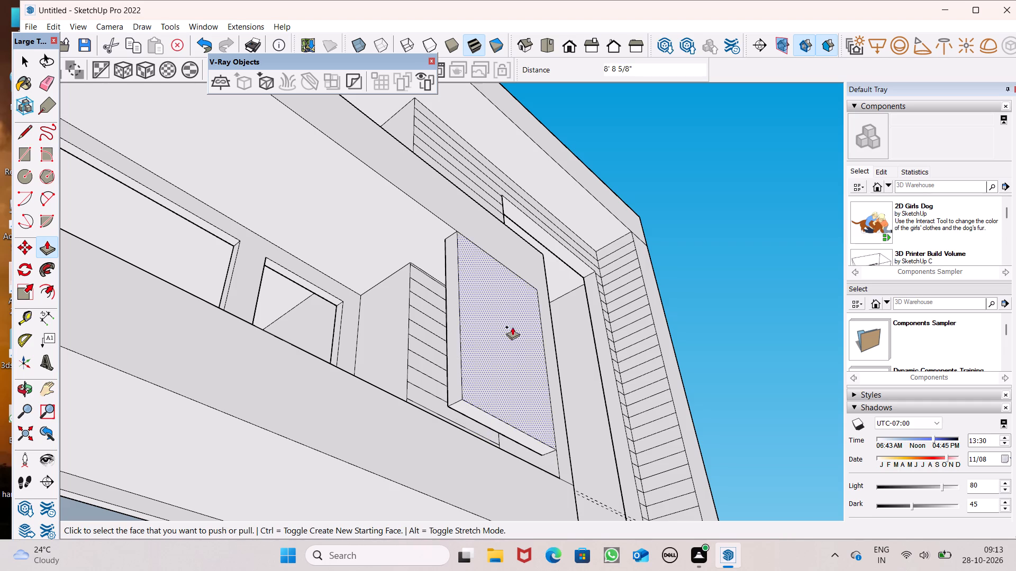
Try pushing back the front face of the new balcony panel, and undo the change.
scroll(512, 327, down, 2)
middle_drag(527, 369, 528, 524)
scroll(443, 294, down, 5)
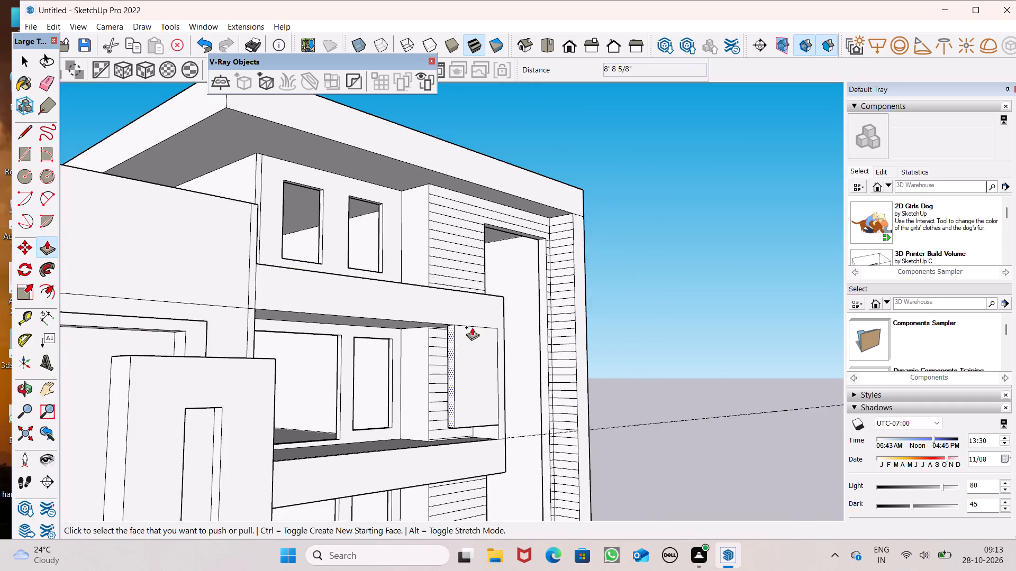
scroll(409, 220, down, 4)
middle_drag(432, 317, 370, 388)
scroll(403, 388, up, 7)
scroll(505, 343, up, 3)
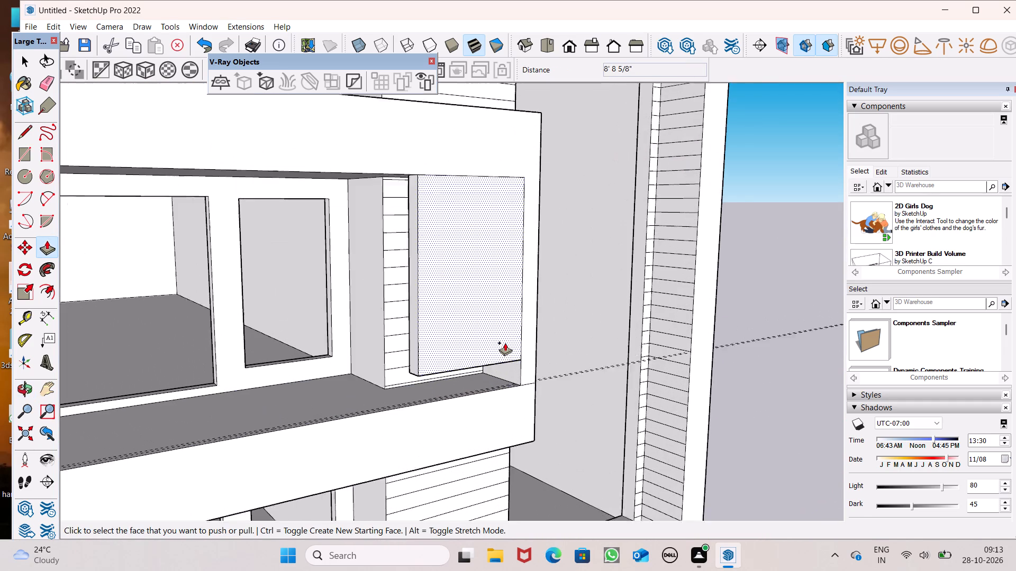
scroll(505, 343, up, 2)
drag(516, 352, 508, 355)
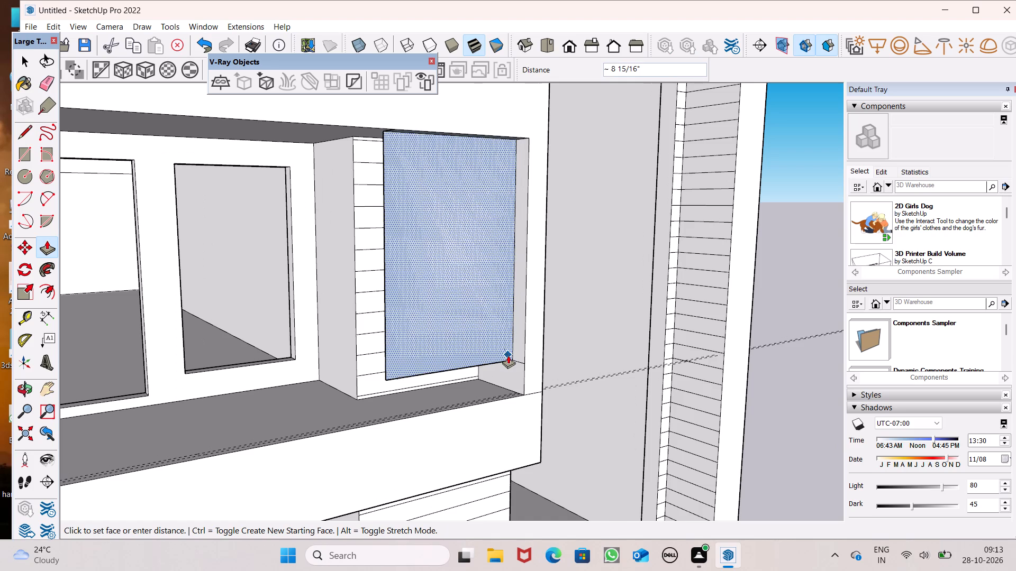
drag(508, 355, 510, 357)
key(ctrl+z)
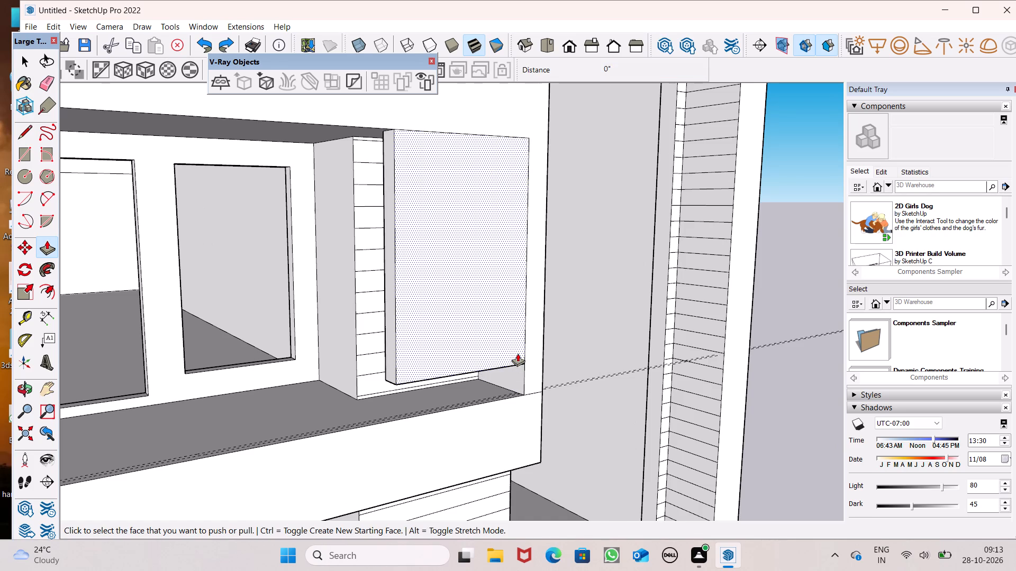
Push the balcony panel's front face back by less than its full thickness, leaving a thinner, recessed panel.
drag(518, 347, 509, 356)
Pull the panel's bottom face down 1' 3 3/8" to the lower balcony slab and leave Push/Pull.
middle_drag(514, 356, 543, 235)
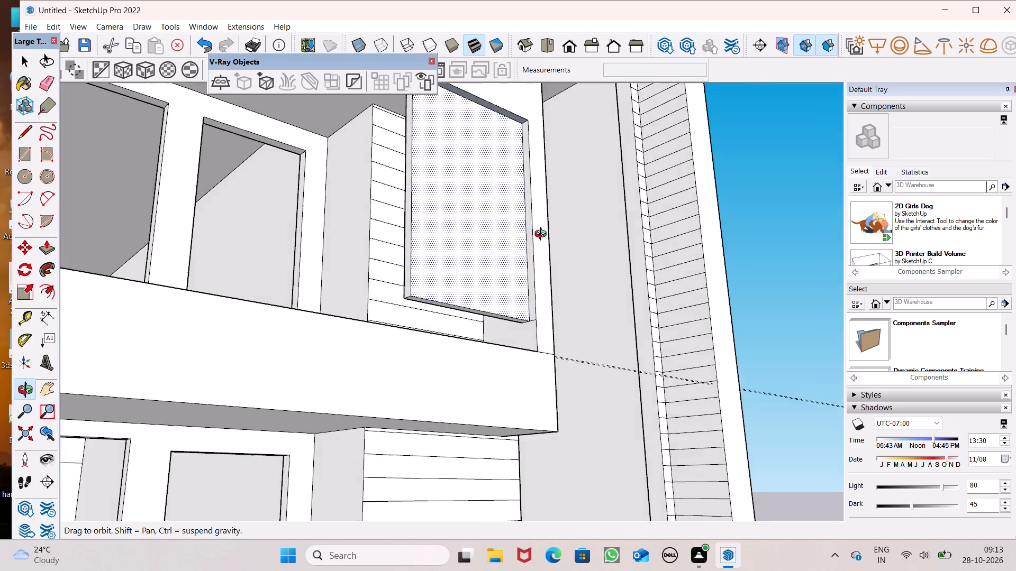
middle_drag(543, 235, 555, 200)
scroll(540, 289, up, 7)
drag(482, 290, 488, 314)
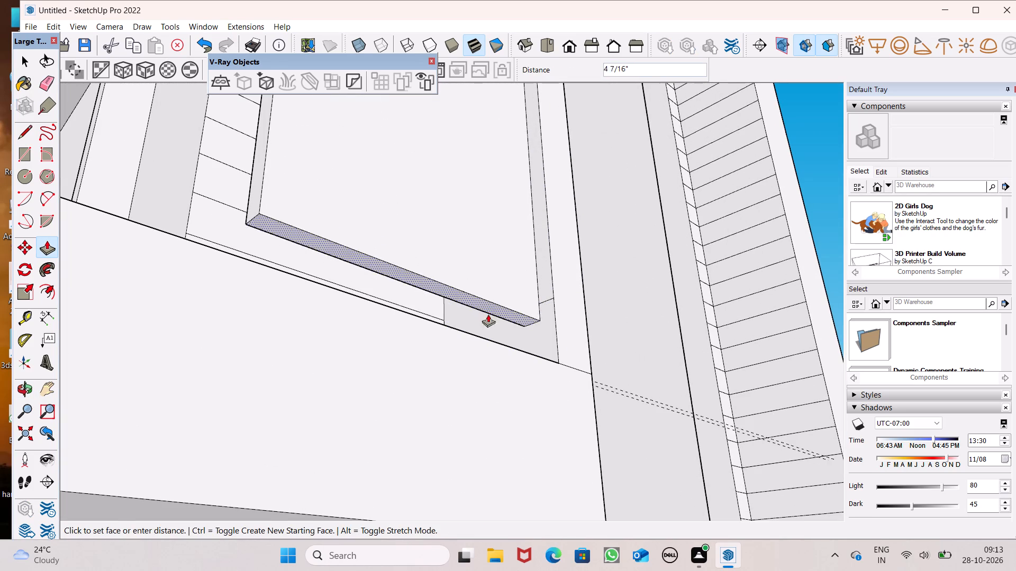
drag(488, 314, 494, 342)
scroll(519, 267, down, 6)
middle_drag(529, 401, 436, 570)
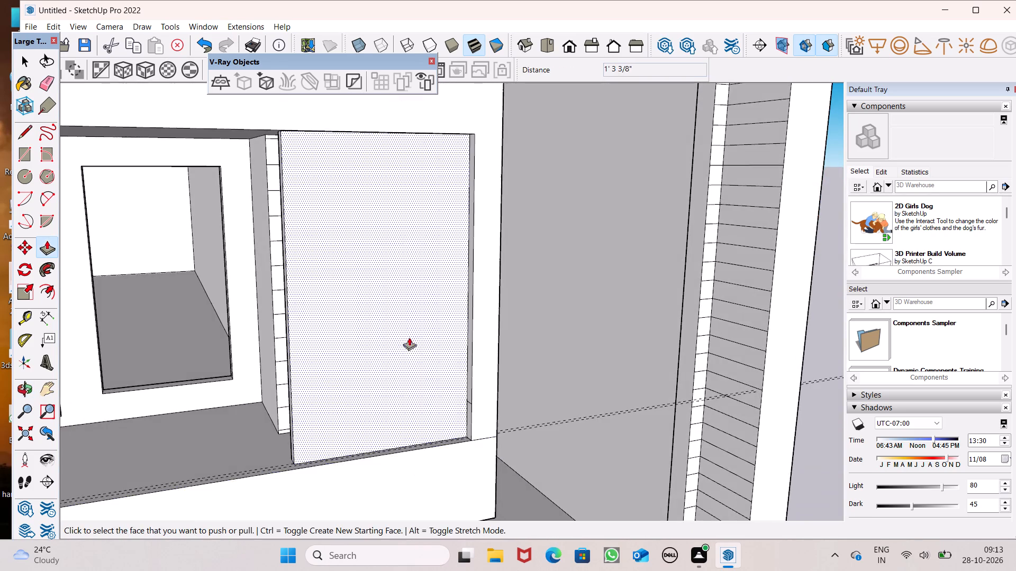
scroll(409, 337, down, 7)
key(space)
middle_drag(415, 339, 431, 398)
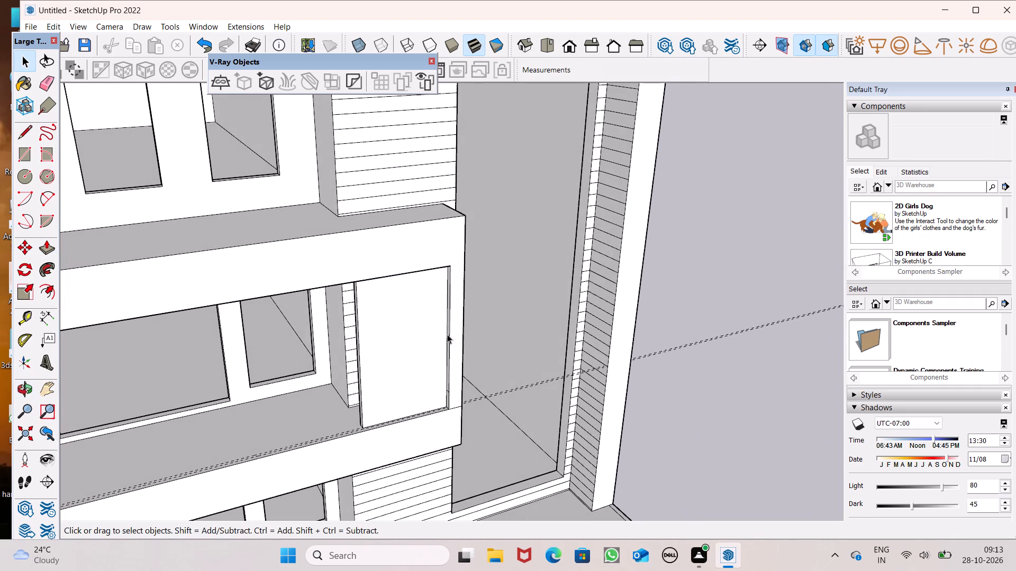
Erase the dashed guides running along the lower balcony slab's front edge and leave the Eraser.
scroll(448, 334, down, 4)
middle_drag(451, 345, 639, 342)
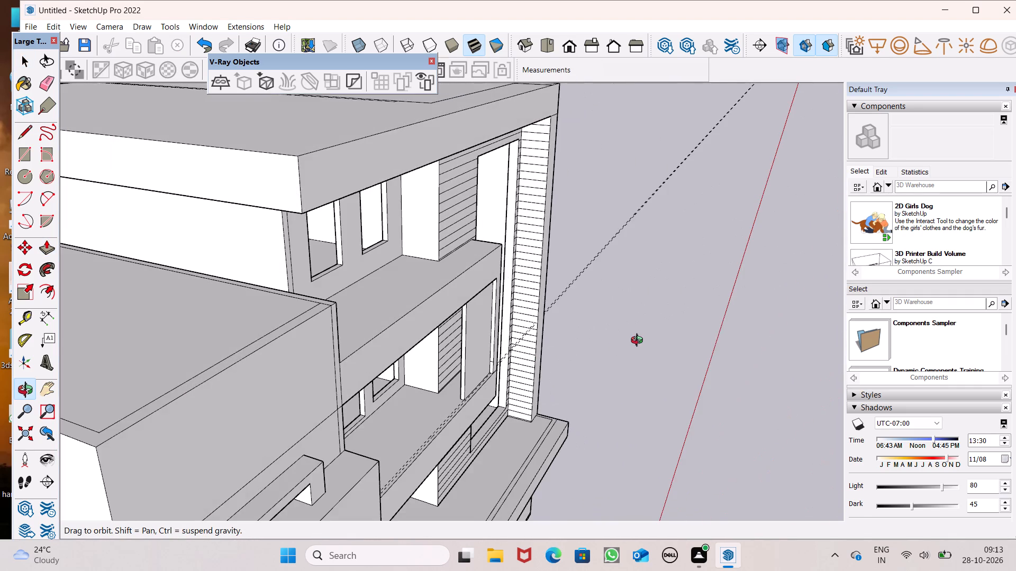
middle_drag(639, 342, 629, 304)
drag(51, 84, 61, 84)
scroll(520, 351, up, 5)
scroll(465, 361, up, 2)
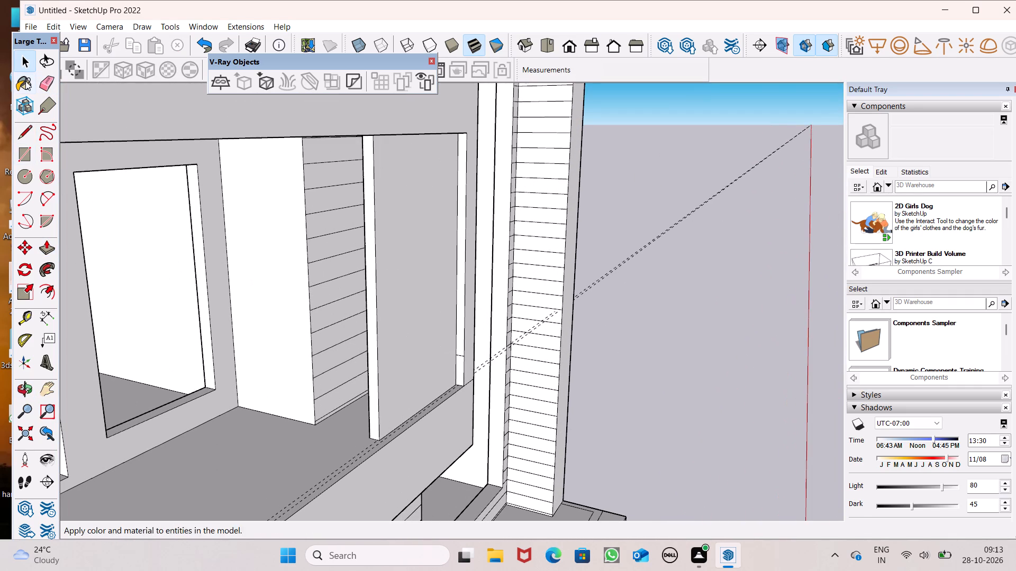
drag(48, 78, 51, 85)
scroll(471, 402, up, 7)
drag(437, 295, 438, 289)
scroll(630, 303, down, 6)
middle_drag(849, 328, 842, 390)
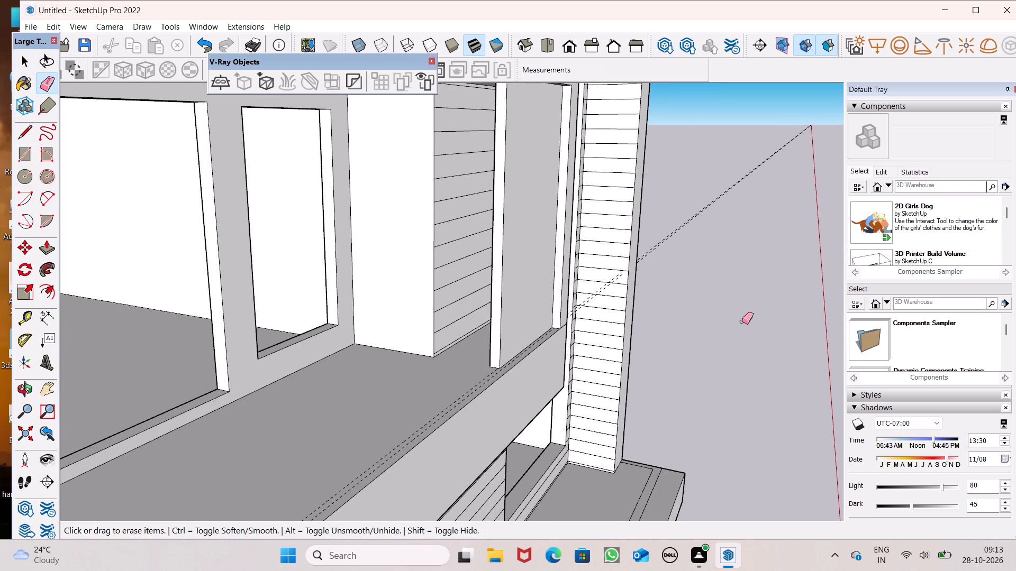
scroll(742, 321, down, 3)
middle_drag(763, 327, 637, 400)
click(479, 425)
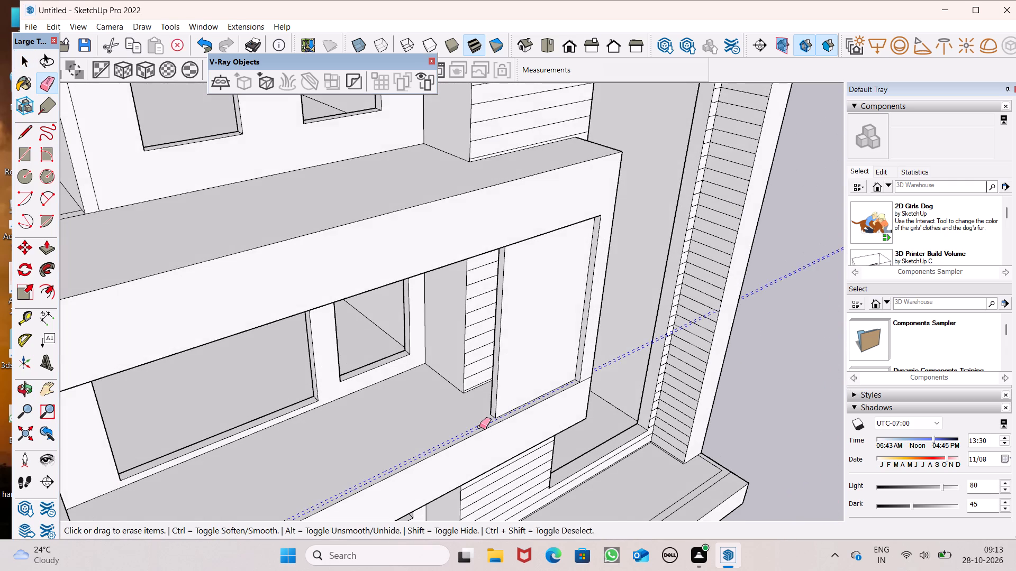
scroll(472, 393, down, 6)
scroll(726, 344, down, 4)
middle_drag(749, 394, 367, 417)
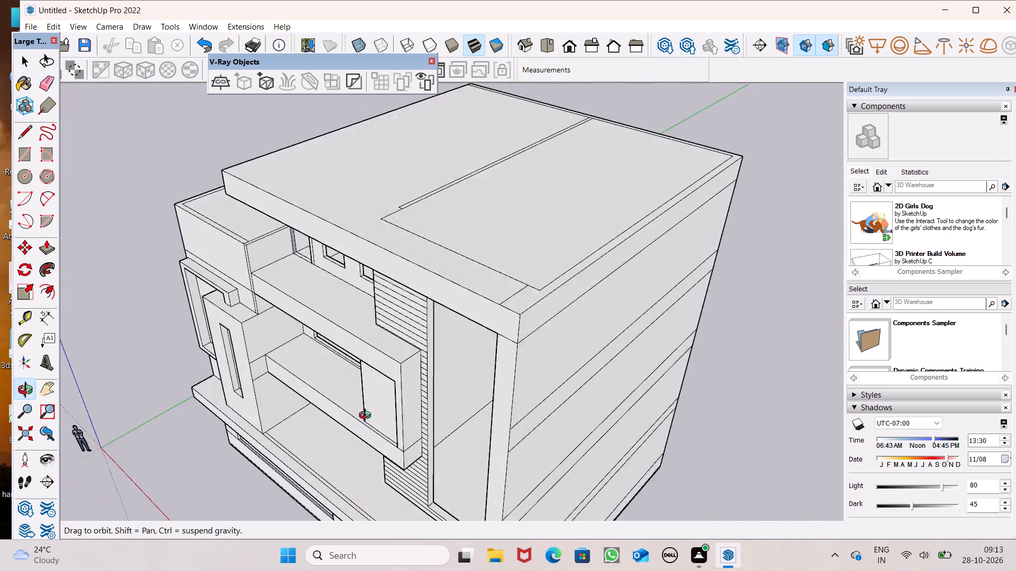
middle_drag(367, 417, 458, 350)
middle_click(480, 344)
key(space)
Place a guide about 4 5/8" in from the lower balcony slab's front edge and another offset 2" from it.
scroll(466, 316, down, 5)
middle_drag(462, 243, 475, 321)
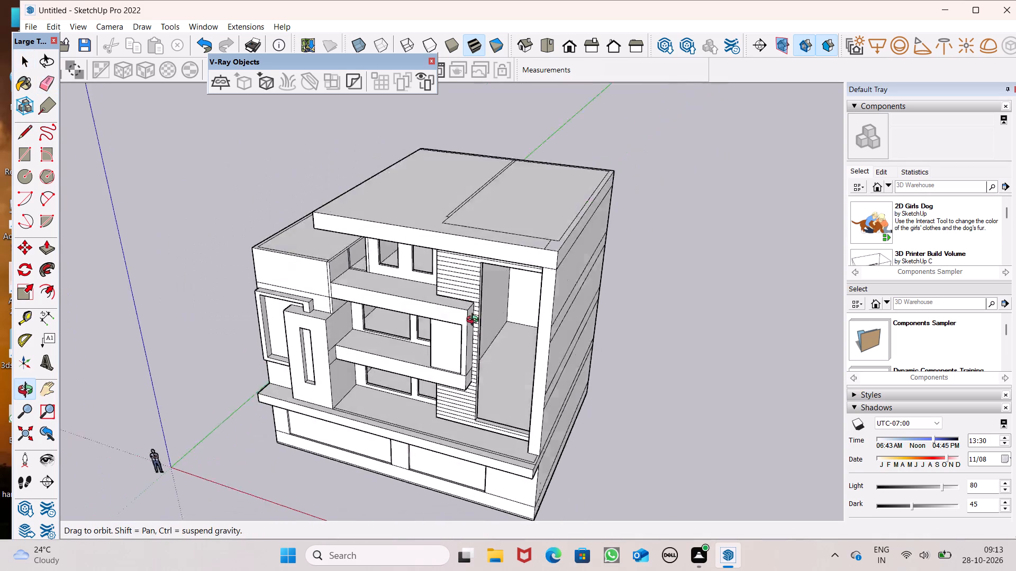
middle_drag(475, 321, 489, 380)
scroll(452, 384, up, 7)
middle_drag(435, 364, 566, 382)
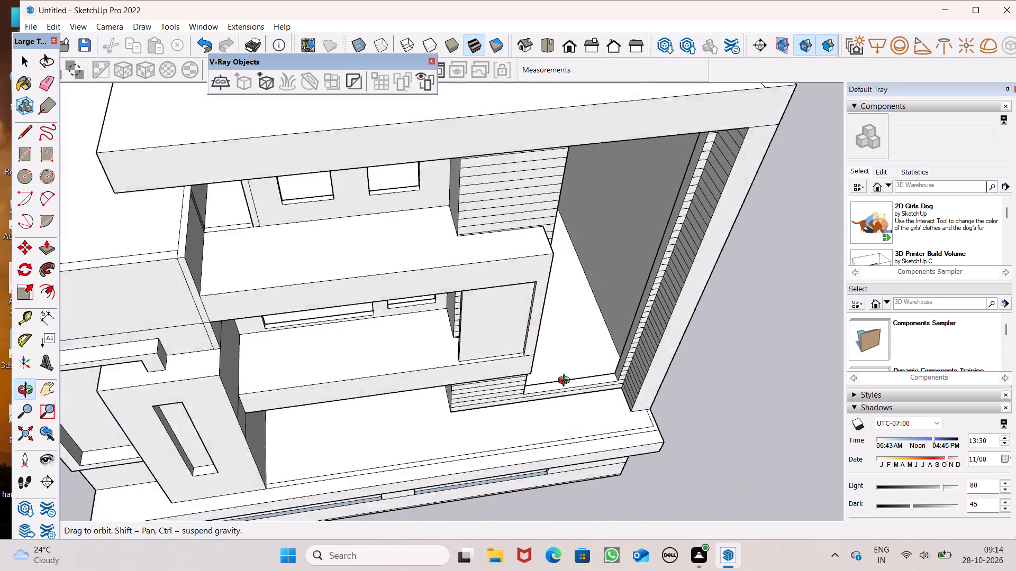
middle_drag(566, 382, 540, 401)
scroll(312, 383, up, 1)
drag(25, 315, 35, 317)
scroll(482, 391, up, 5)
scroll(437, 336, up, 5)
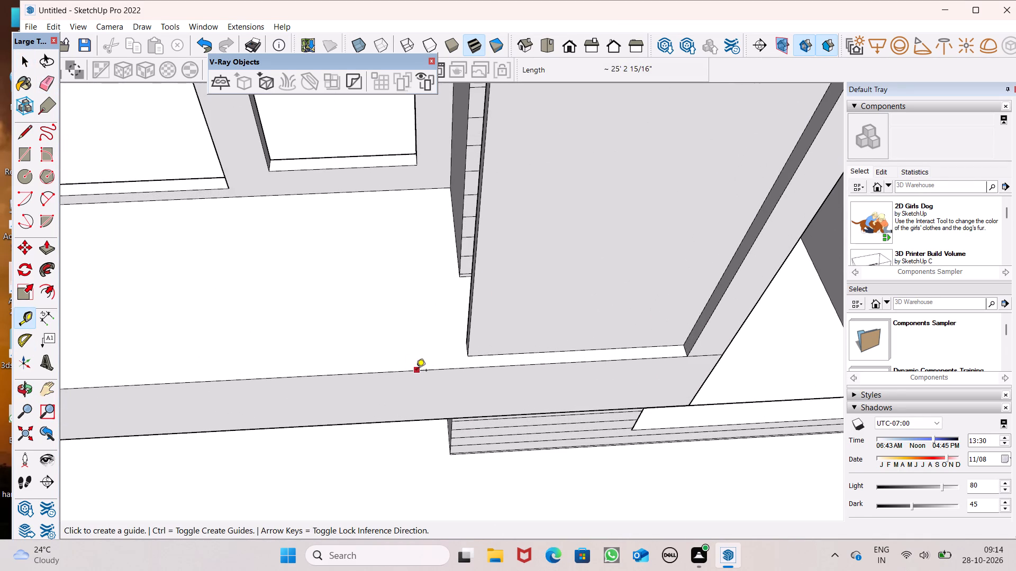
drag(416, 371, 420, 346)
click(428, 357)
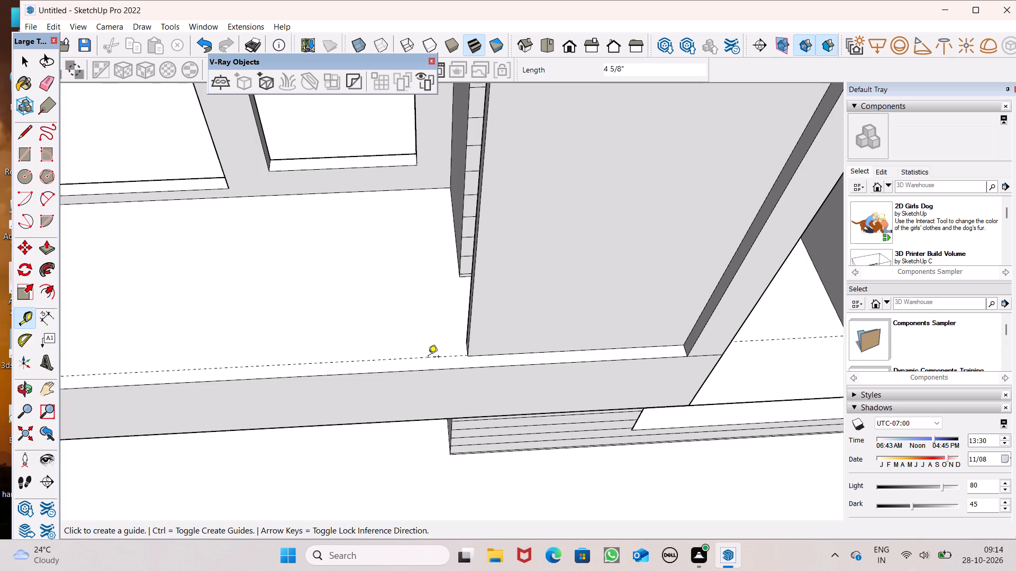
click(421, 358)
key(2)
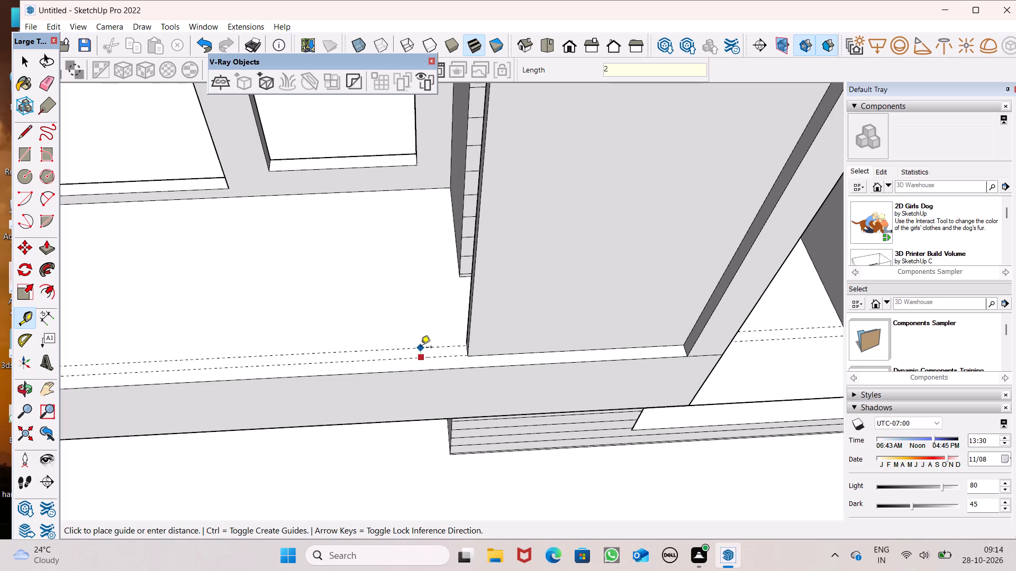
key(shift+quotedbl)
key(Return)
Examine the front facade's balconies, tower and upper storey from several angles.
scroll(440, 340, down, 7)
scroll(461, 410, down, 3)
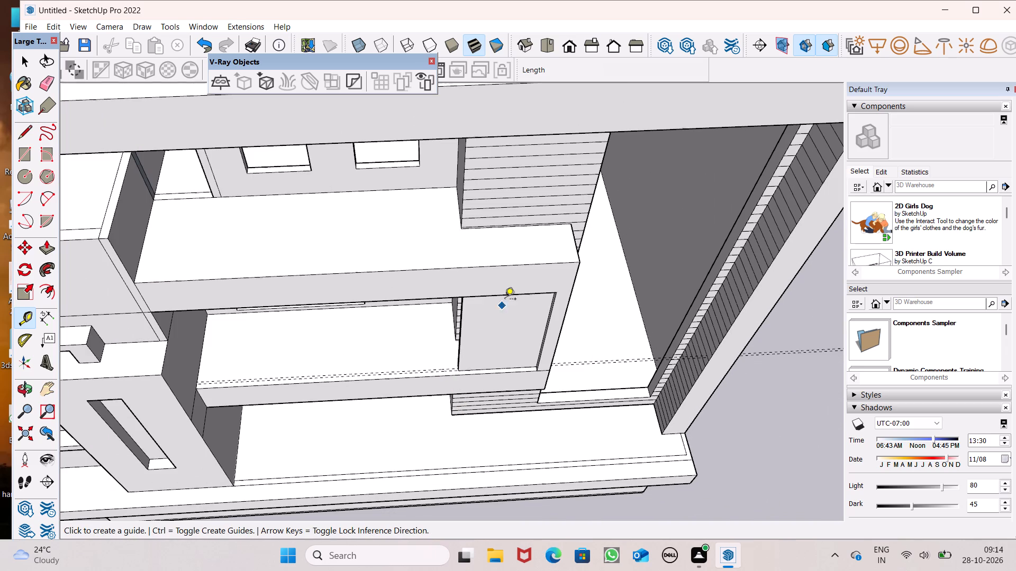
scroll(506, 298, down, 1)
middle_drag(551, 304, 491, 155)
scroll(511, 208, down, 4)
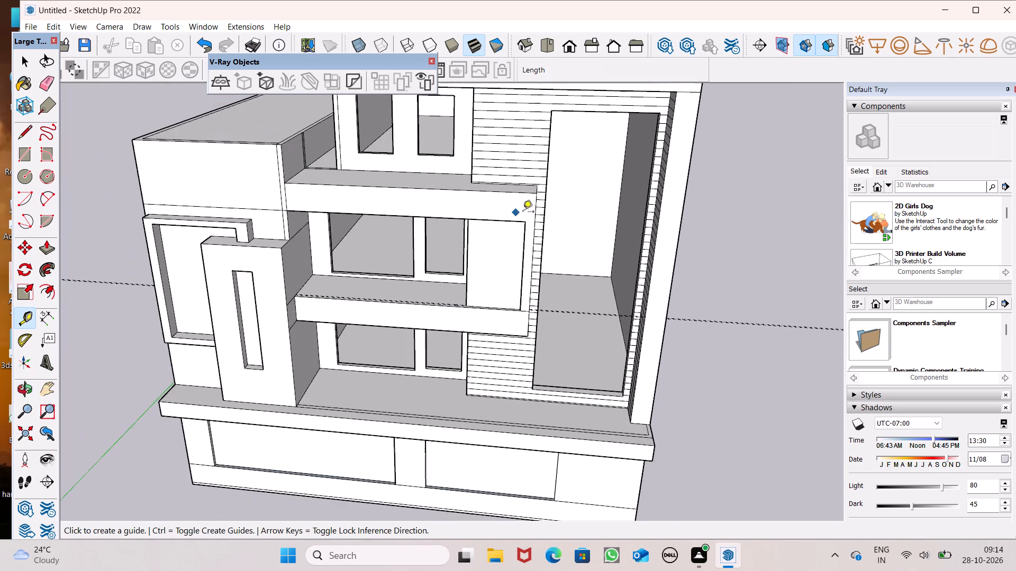
scroll(545, 213, down, 2)
middle_drag(587, 219, 605, 122)
scroll(598, 215, down, 3)
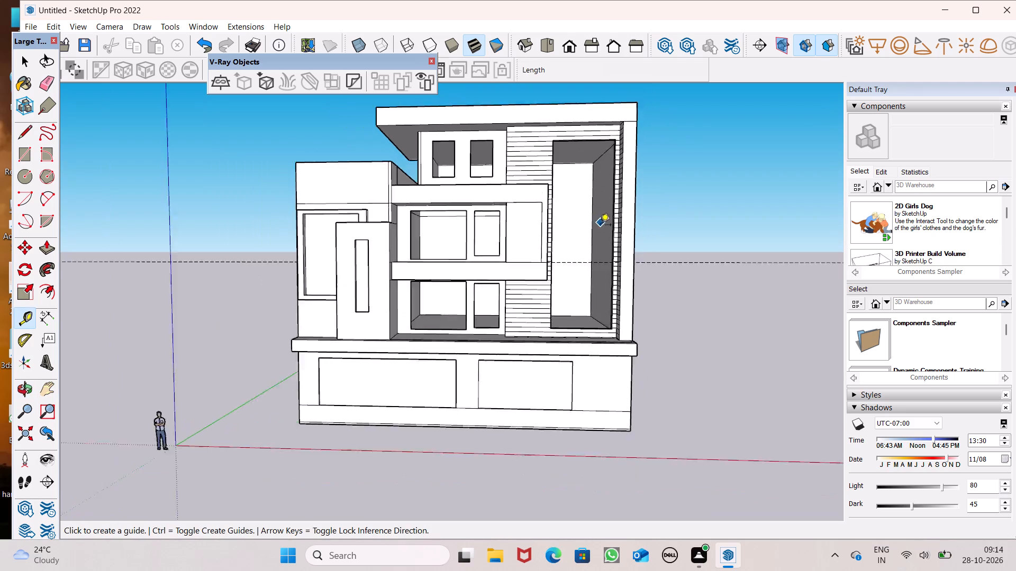
scroll(600, 226, down, 3)
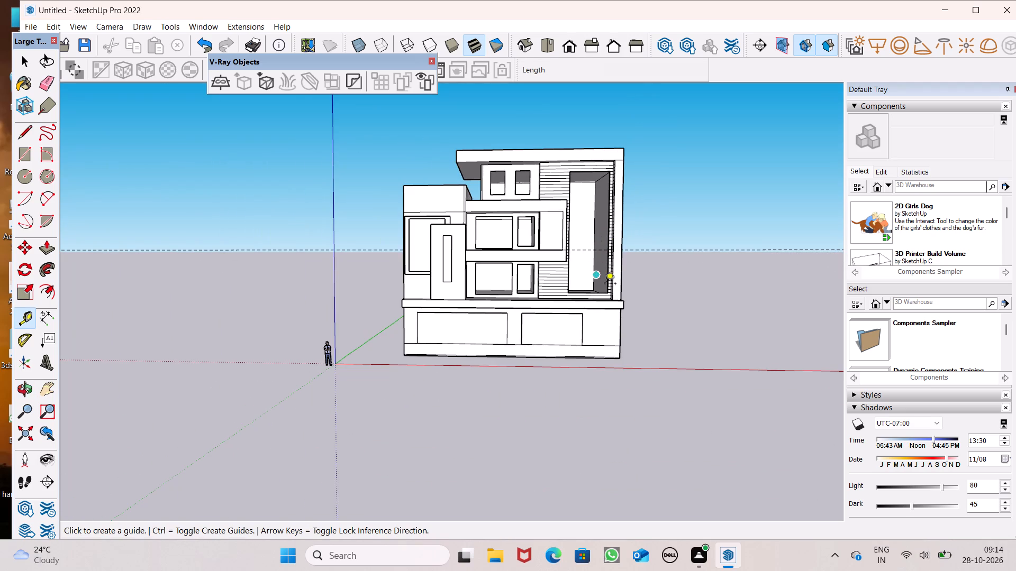
middle_drag(573, 320, 583, 492)
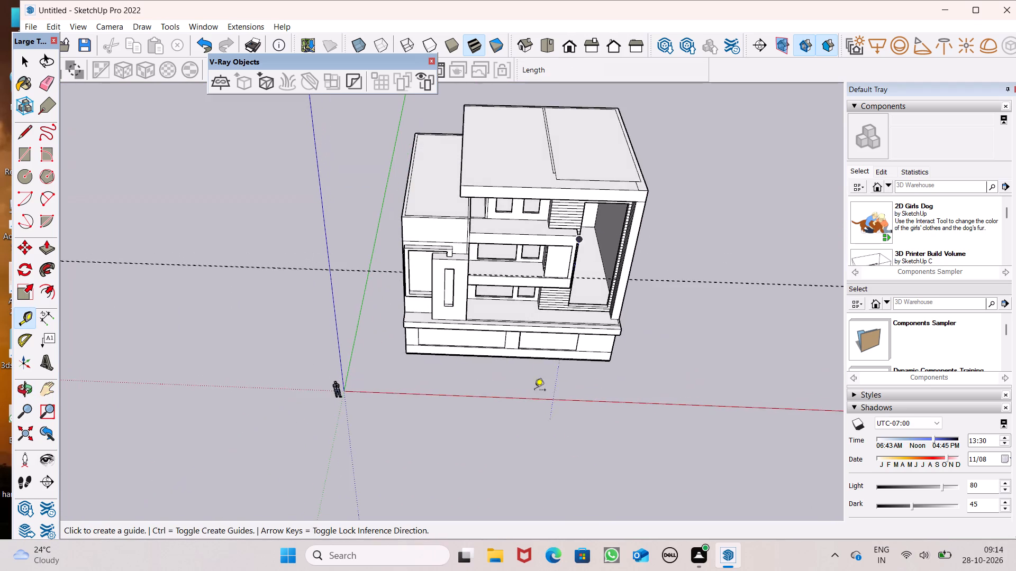
scroll(533, 363, up, 7)
scroll(723, 314, up, 1)
middle_drag(725, 315, 712, 310)
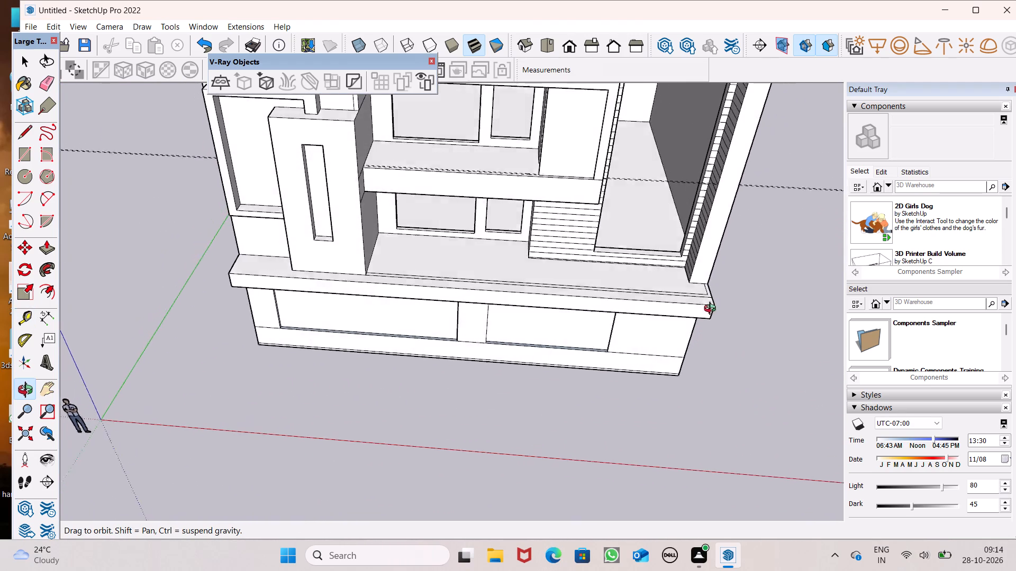
middle_drag(712, 310, 716, 285)
middle_click(716, 285)
middle_click(715, 283)
scroll(640, 359, down, 6)
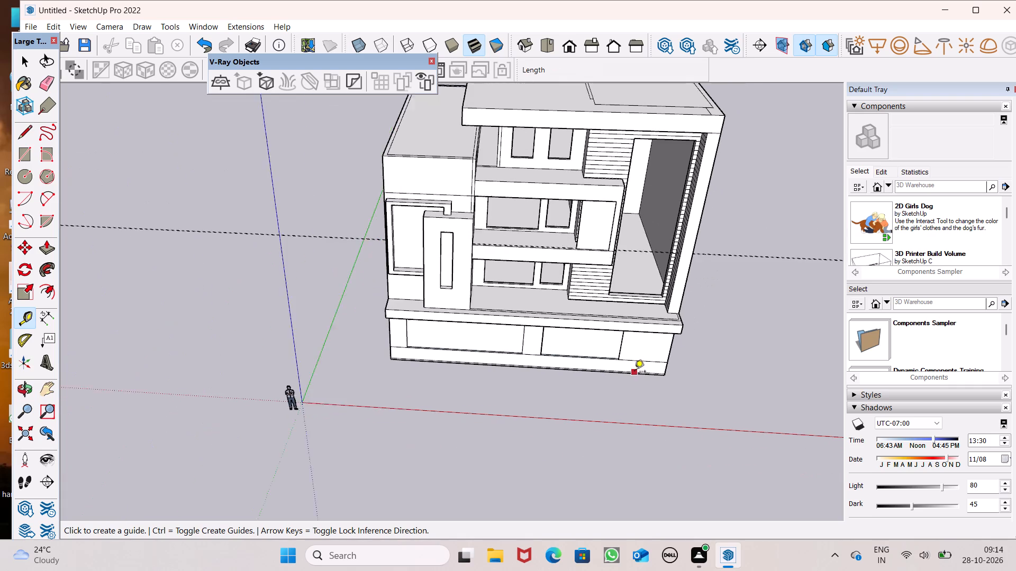
scroll(579, 174, up, 5)
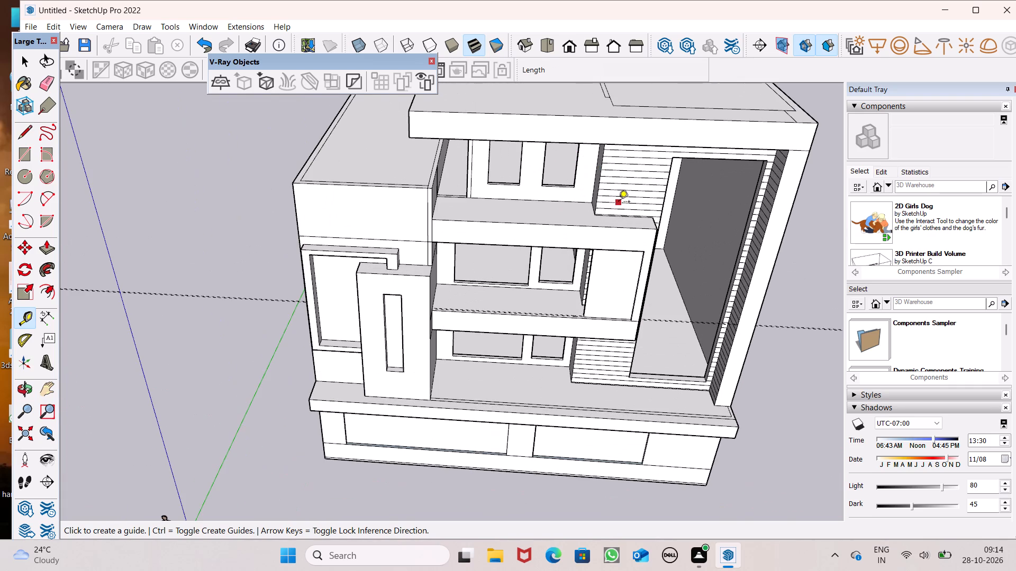
scroll(619, 202, up, 4)
middle_drag(697, 216, 697, 145)
scroll(725, 135, up, 1)
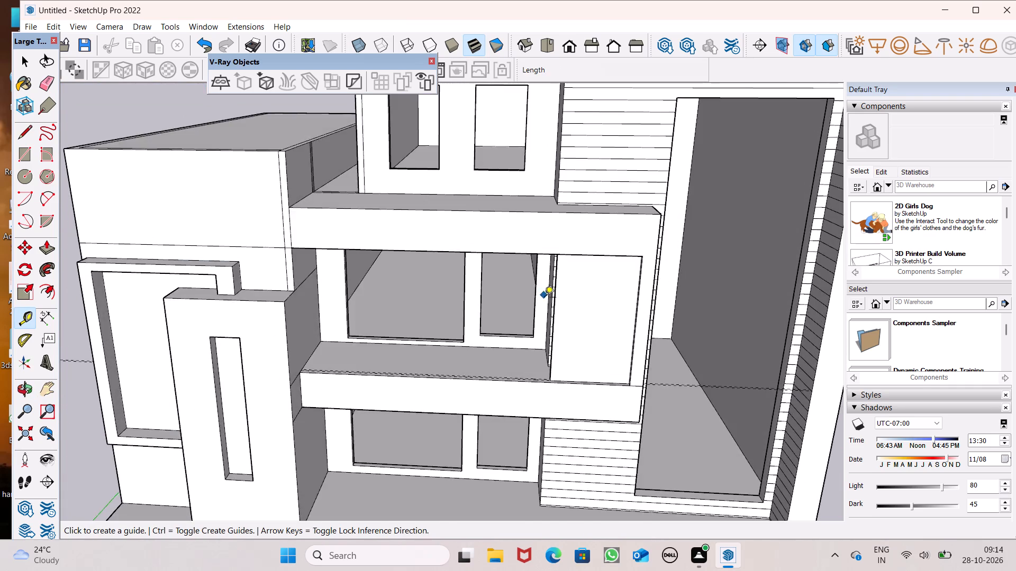
scroll(545, 300, down, 5)
middle_drag(597, 294, 587, 237)
scroll(587, 237, up, 6)
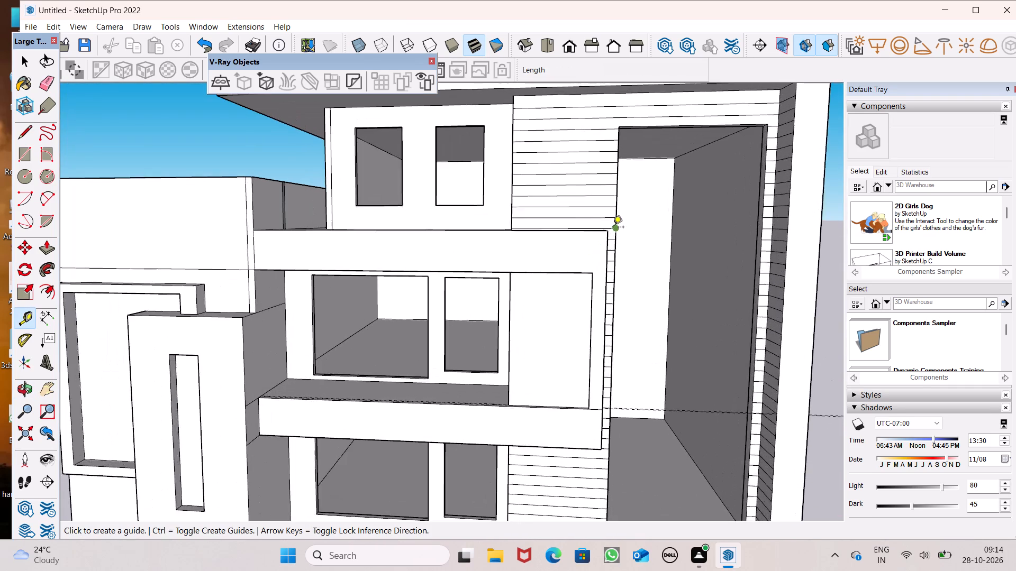
Draw a rectangle about 11 3/8" by 8 15/16" on the roof slab's underside, in front of the horizontally lined wall.
middle_drag(591, 227, 594, 144)
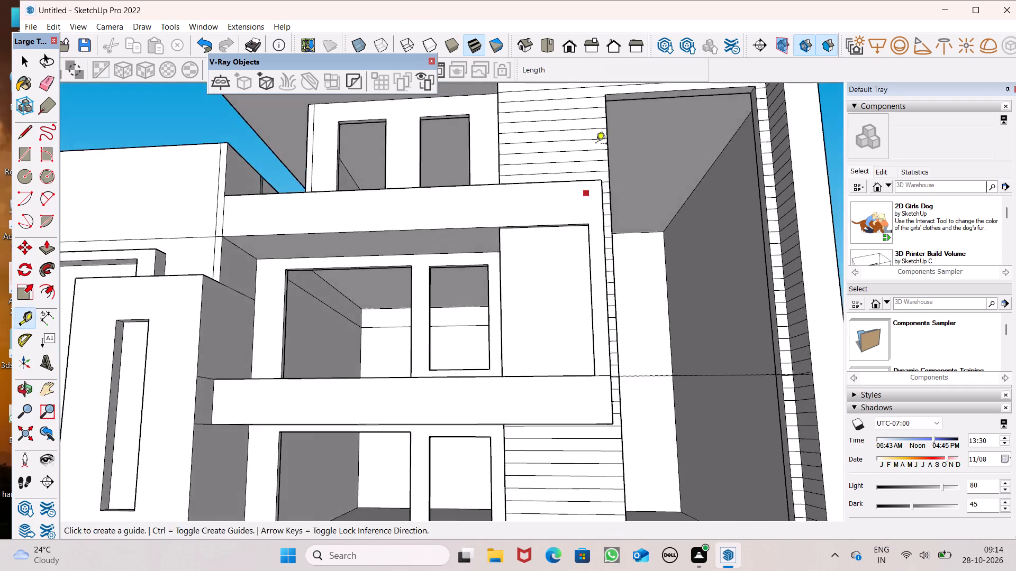
scroll(598, 254, down, 6)
middle_drag(596, 209, 589, 131)
scroll(589, 131, up, 8)
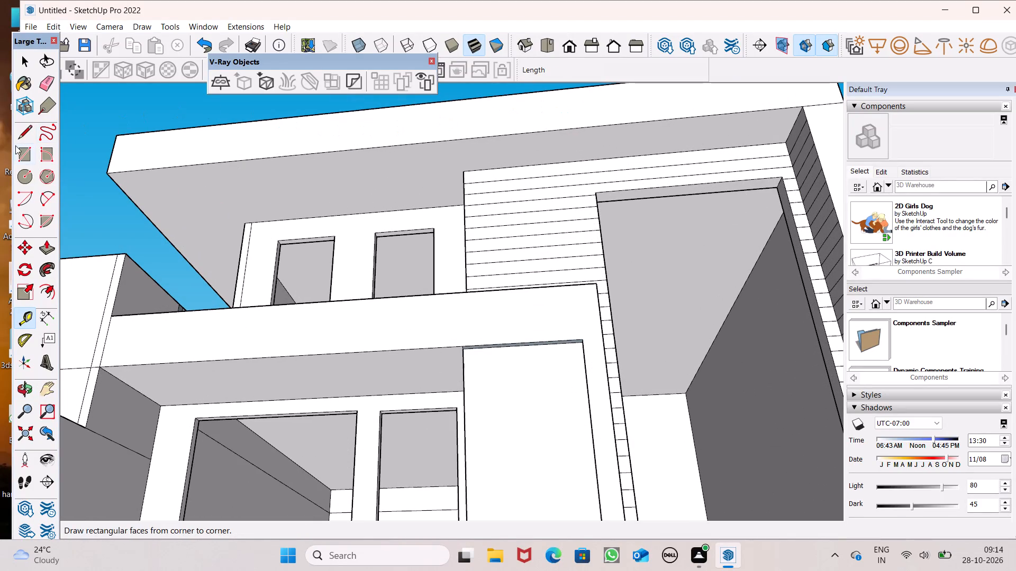
click(21, 154)
scroll(467, 150, up, 5)
scroll(515, 165, up, 1)
middle_drag(515, 165, 514, 112)
scroll(507, 207, down, 4)
middle_drag(504, 262, 507, 198)
scroll(507, 188, up, 5)
middle_click(507, 187)
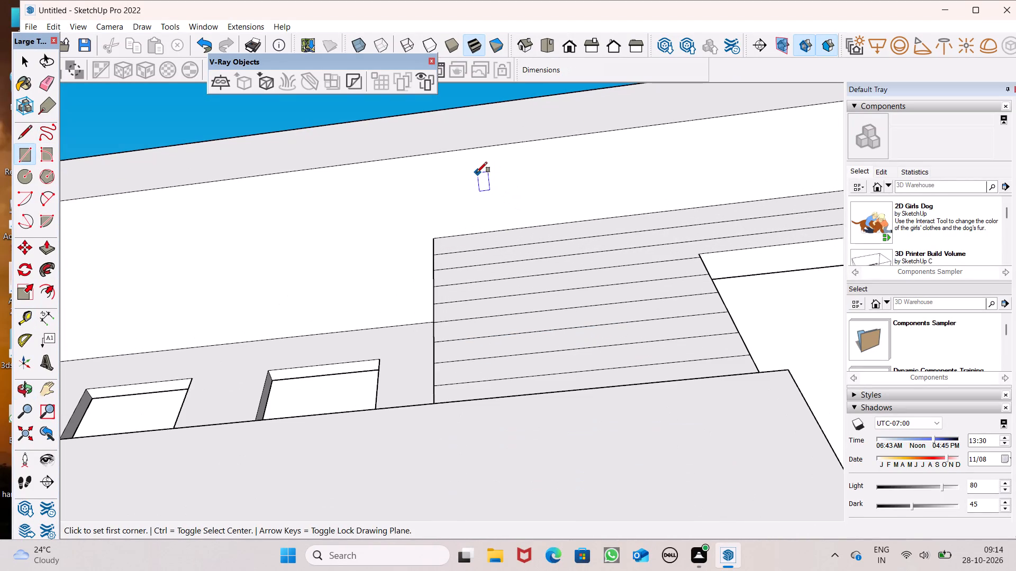
click(468, 173)
click(495, 197)
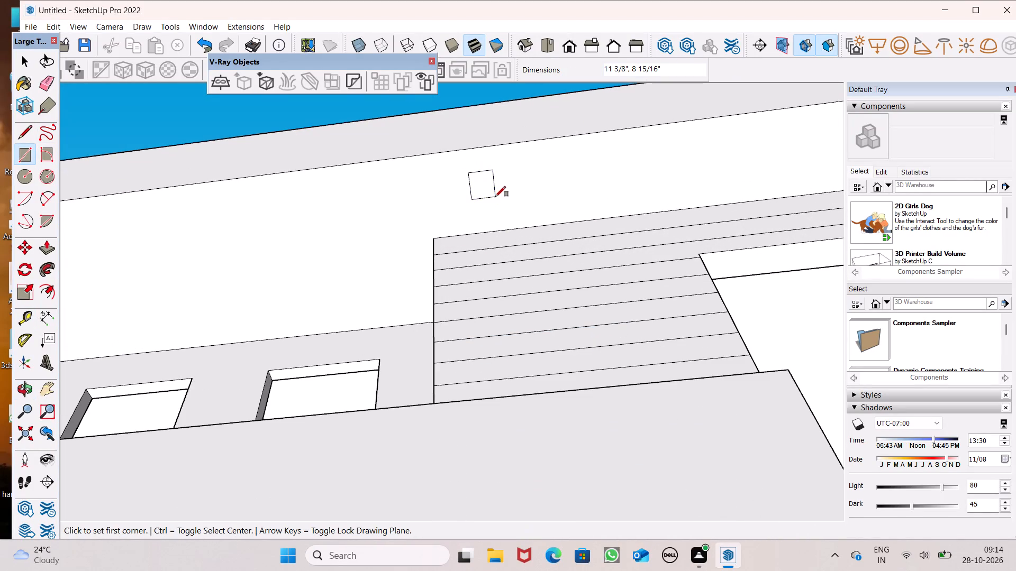
Copy the small rectangle about 1' 8" along the roof slab's underside, plus a second copy farther along, making a row of three.
key(space)
double_click(492, 189)
key(m)
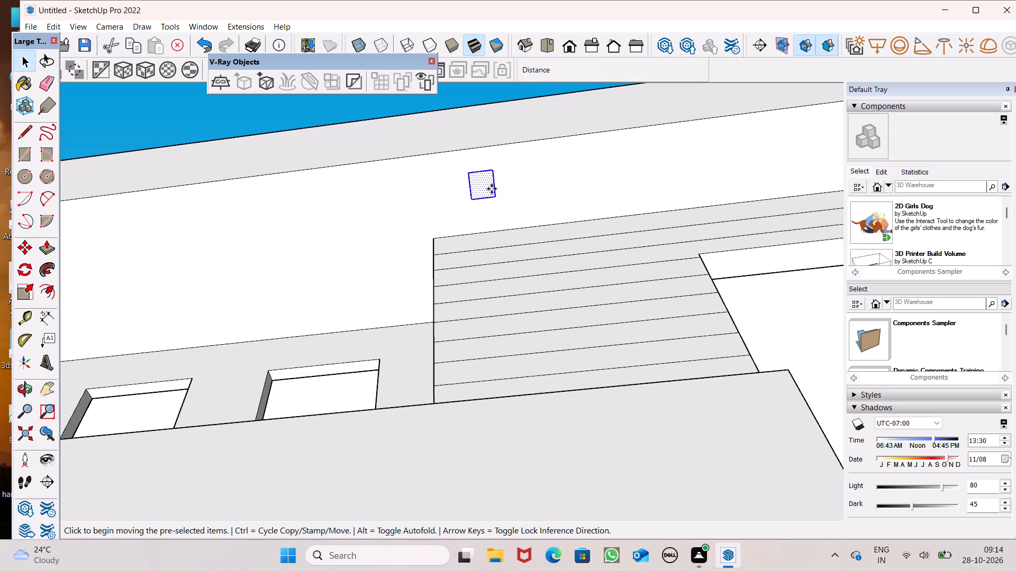
key(Return)
drag(497, 196, 543, 190)
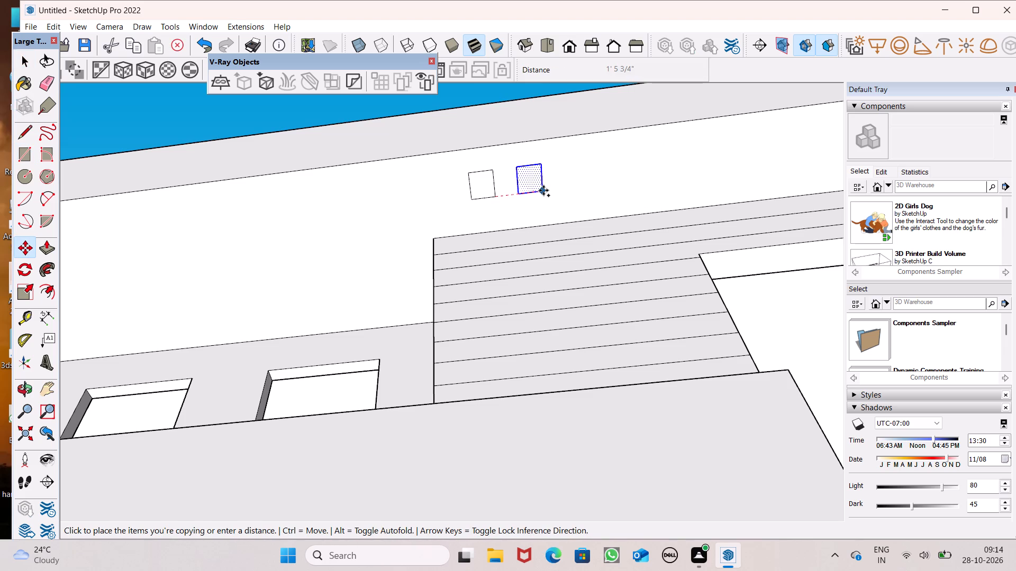
drag(543, 190, 549, 189)
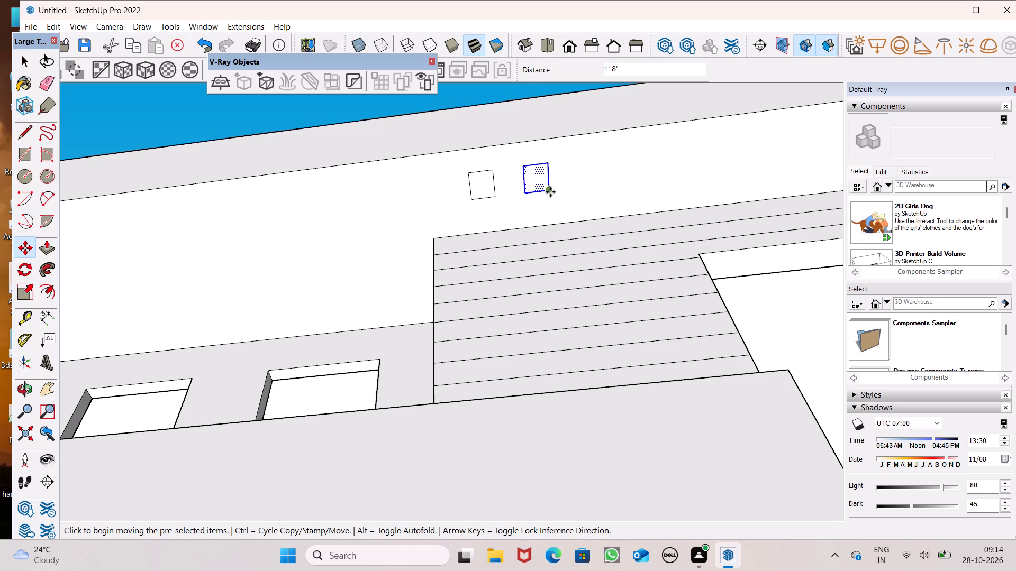
drag(551, 190, 607, 180)
key(space)
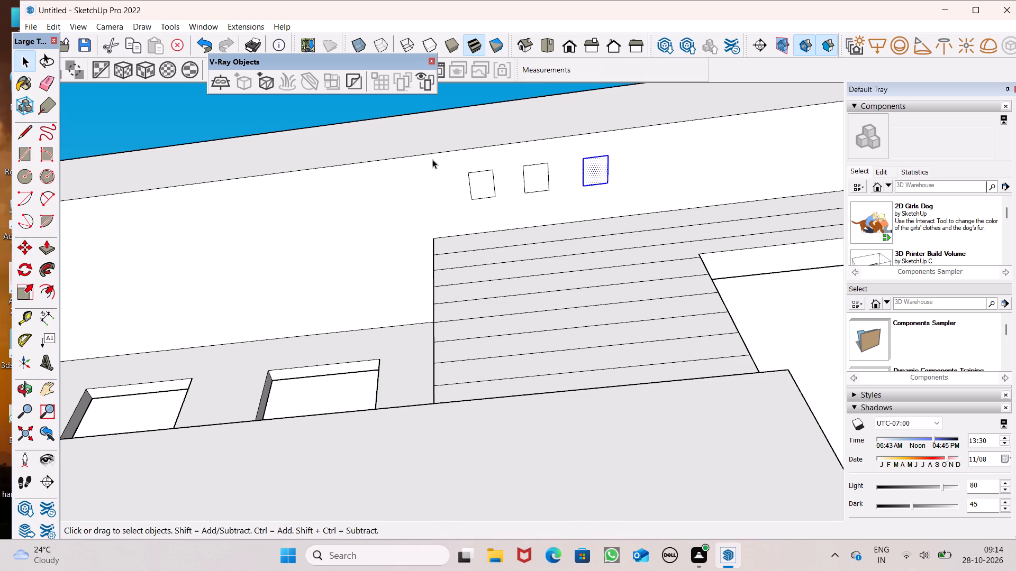
Pull the three small rectangles down 10' to the upper balcony slab to form vertical posts.
click(40, 251)
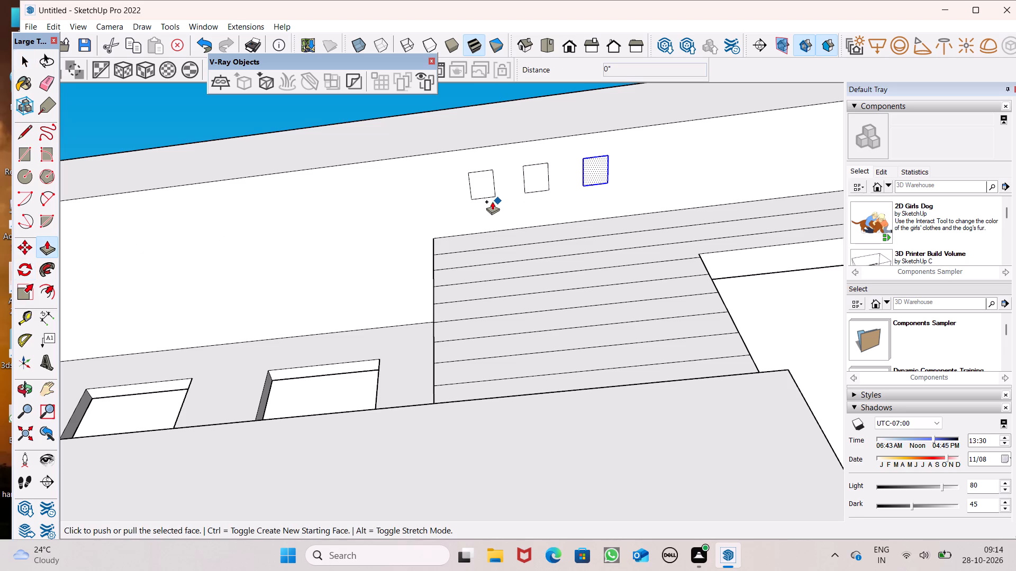
drag(599, 173, 630, 293)
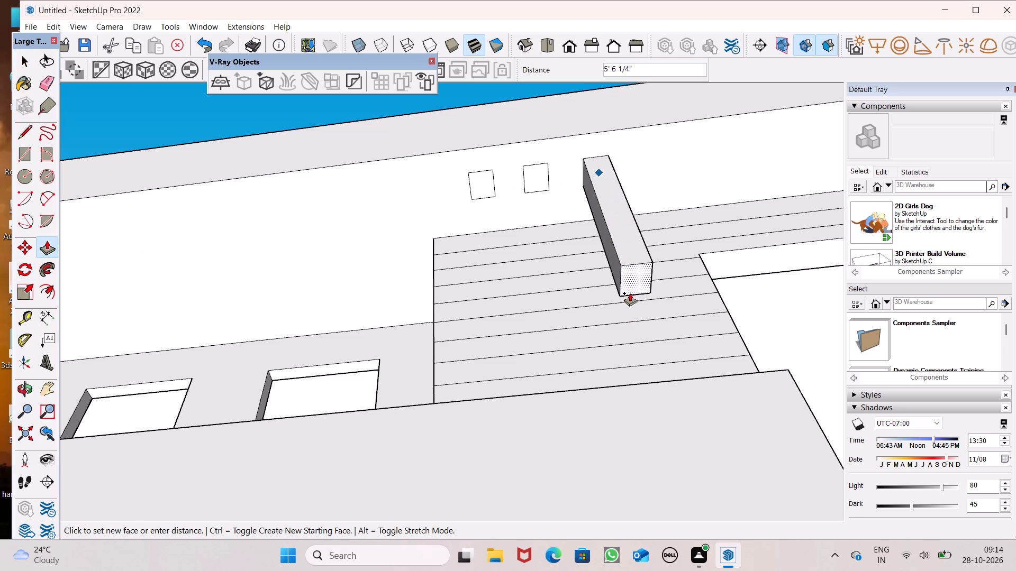
drag(630, 293, 640, 388)
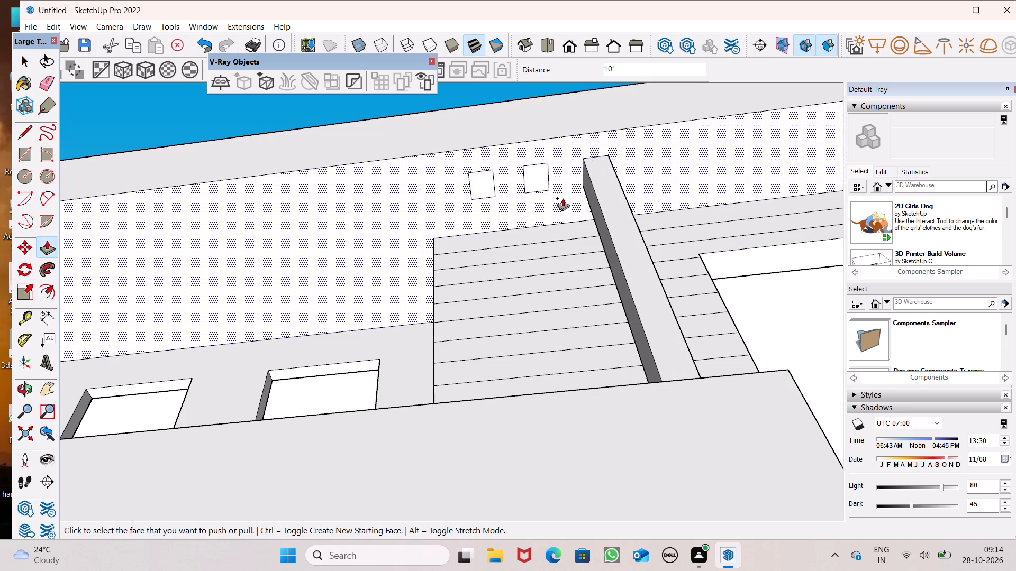
drag(536, 180, 553, 394)
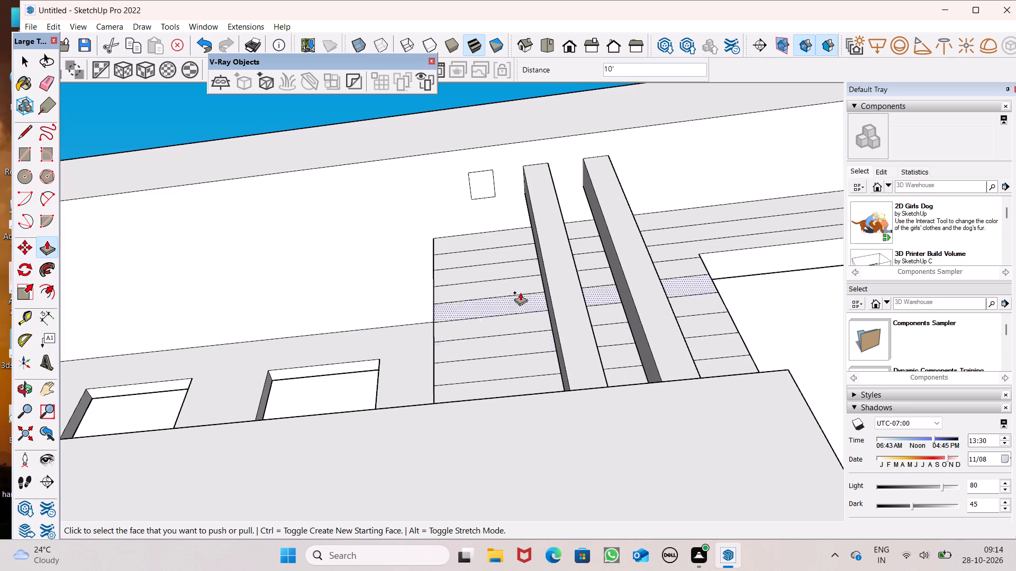
drag(480, 183, 496, 399)
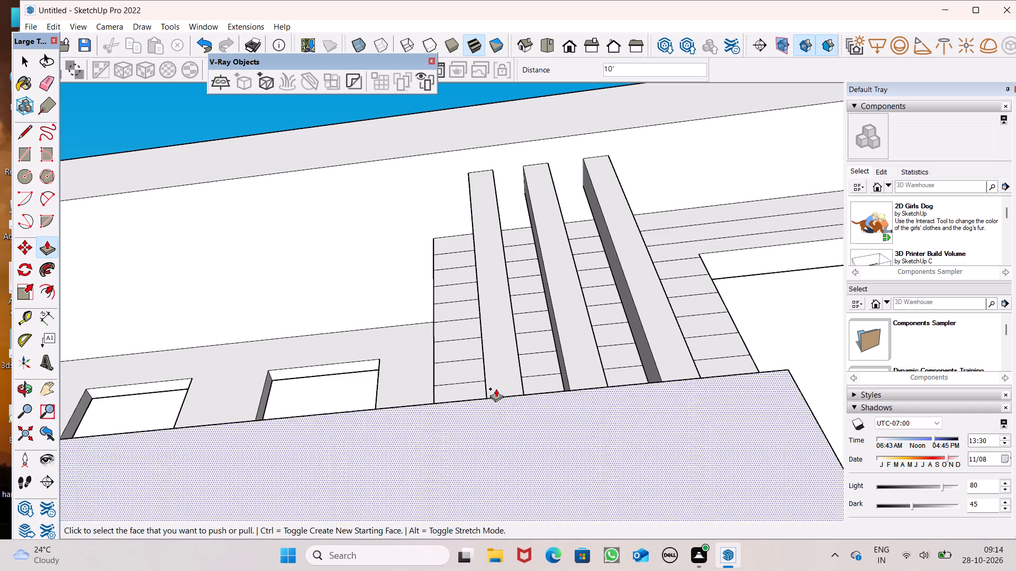
Examine the three new posts between the roof slab and the upper balcony from the front and above.
scroll(561, 235, down, 5)
middle_drag(576, 304, 429, 533)
scroll(537, 256, down, 5)
middle_drag(556, 280, 580, 348)
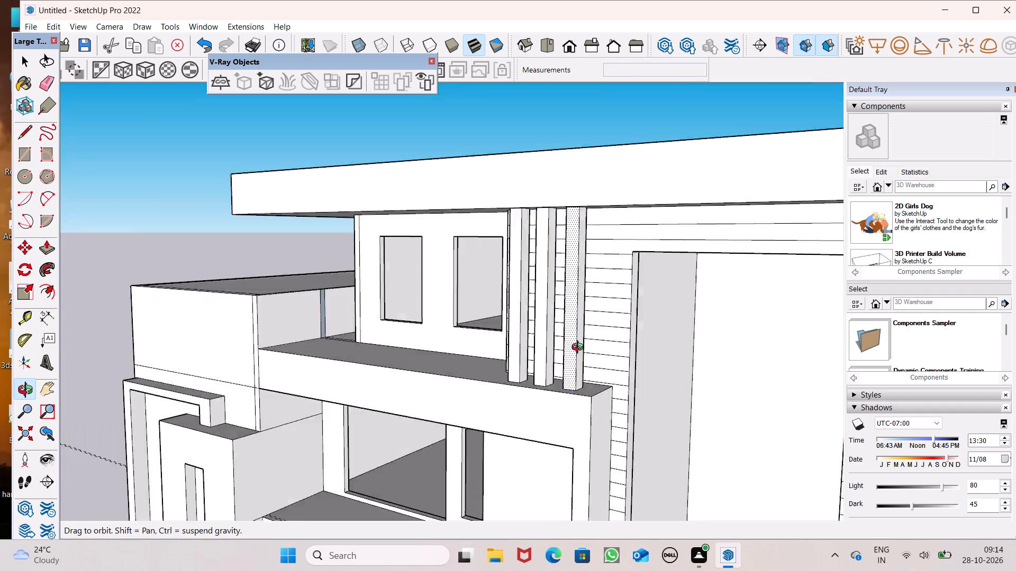
middle_drag(580, 348, 623, 417)
scroll(623, 417, up, 1)
scroll(619, 318, down, 3)
middle_drag(602, 366, 710, 322)
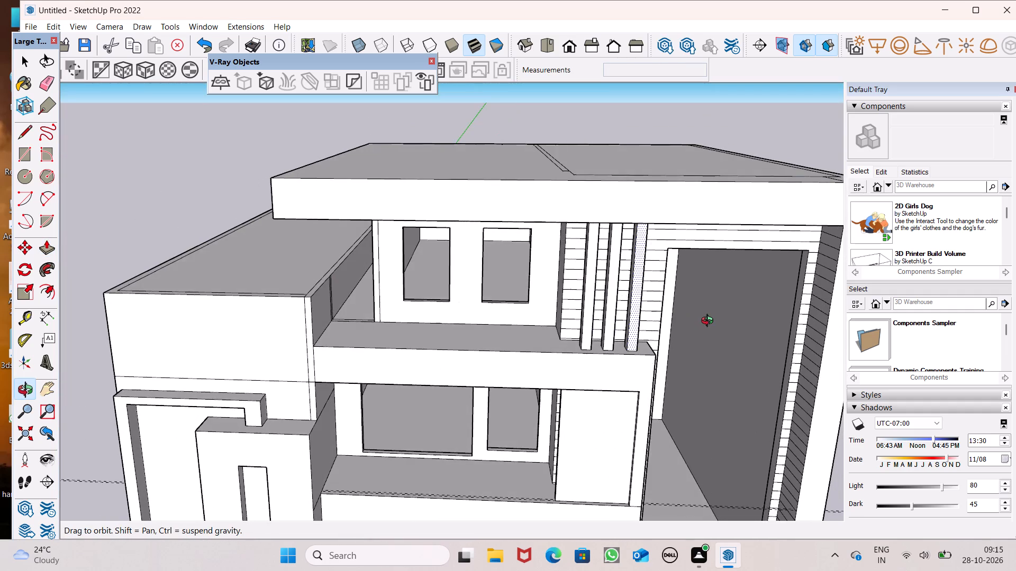
Place a guide about 4" inside the upper balcony slab's front edge, parallel to that edge.
middle_drag(710, 322, 718, 349)
key(space)
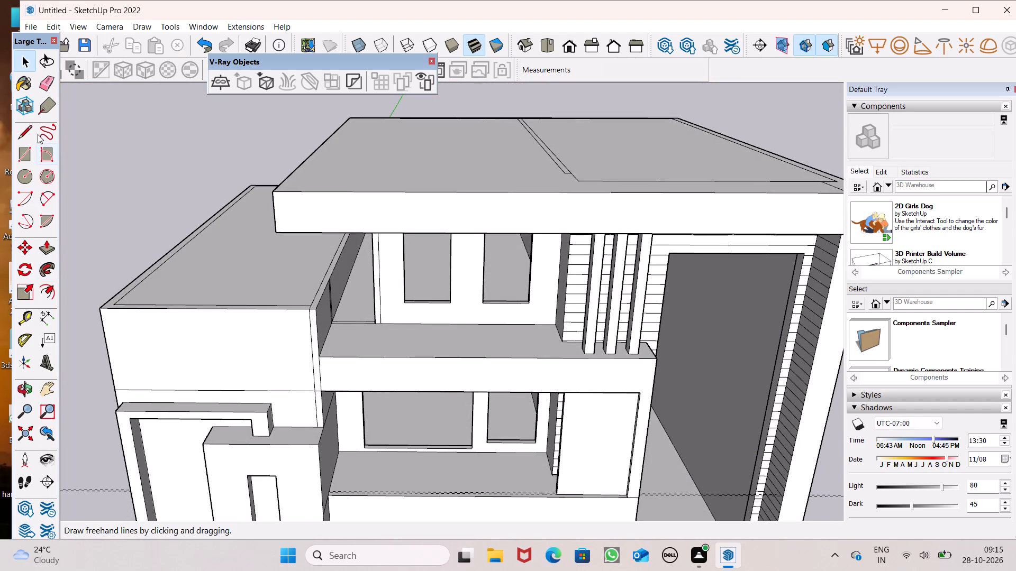
click(32, 320)
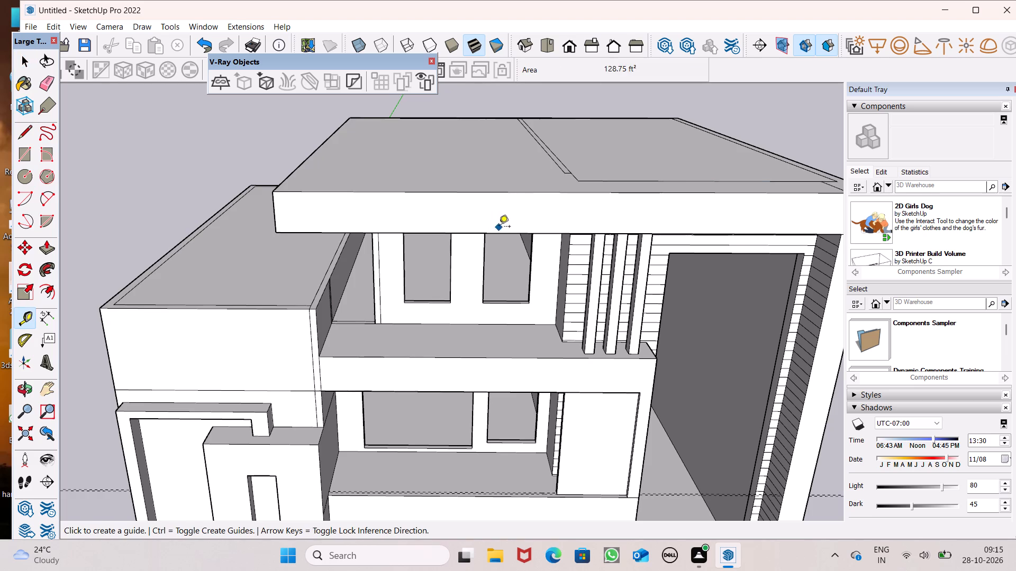
scroll(496, 234, down, 1)
middle_drag(540, 330, 551, 443)
scroll(485, 426, up, 6)
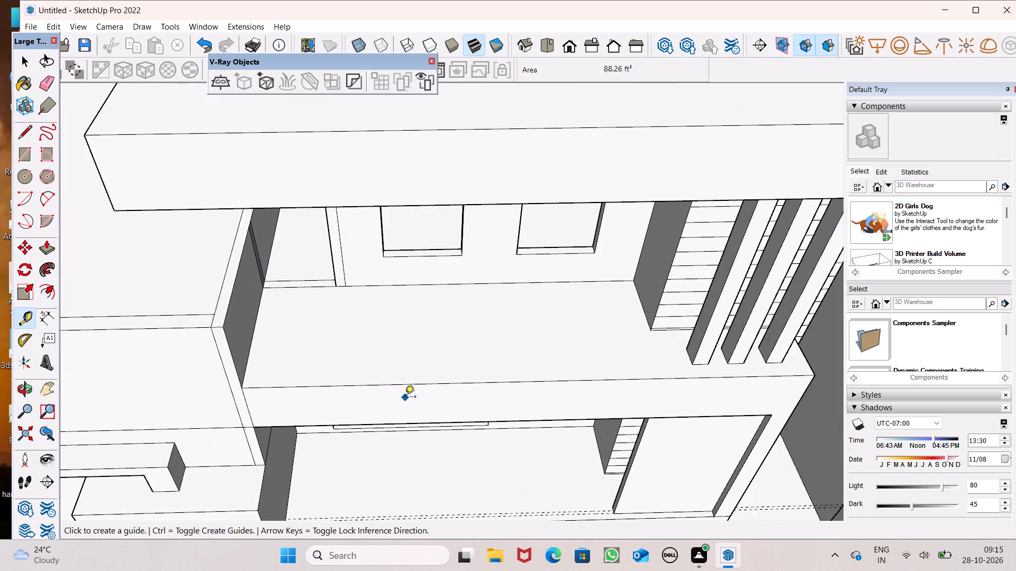
scroll(366, 386, up, 3)
click(365, 385)
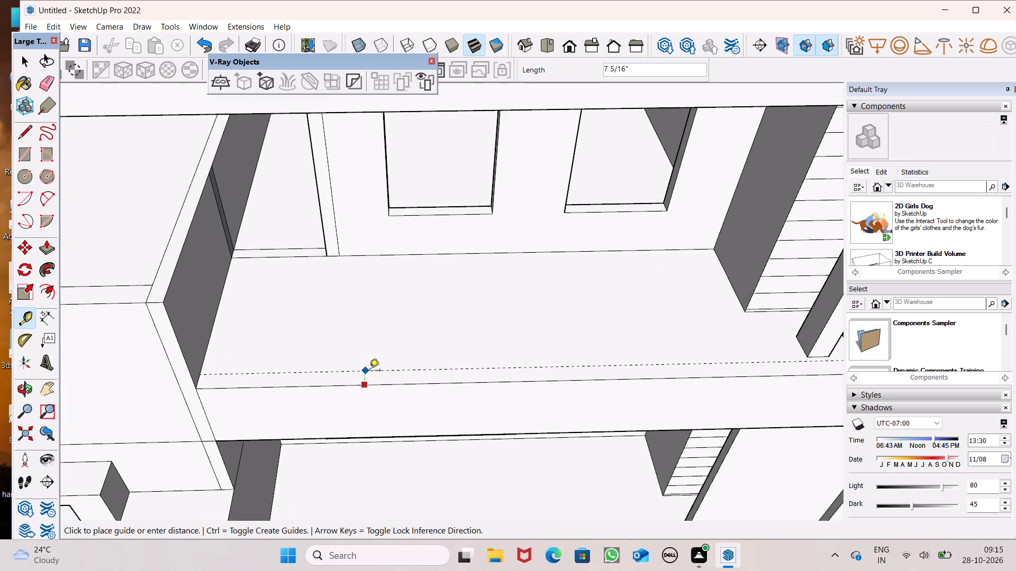
scroll(366, 376, up, 4)
middle_click(366, 376)
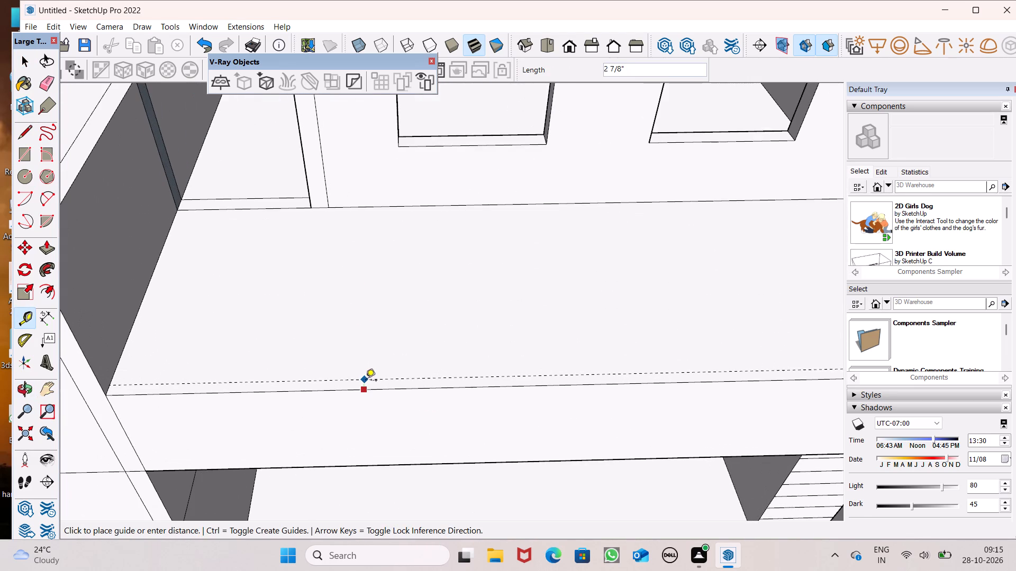
click(368, 378)
Place a second parallel guide 3" further in from the first front-edge guide on the upper balcony.
click(368, 378)
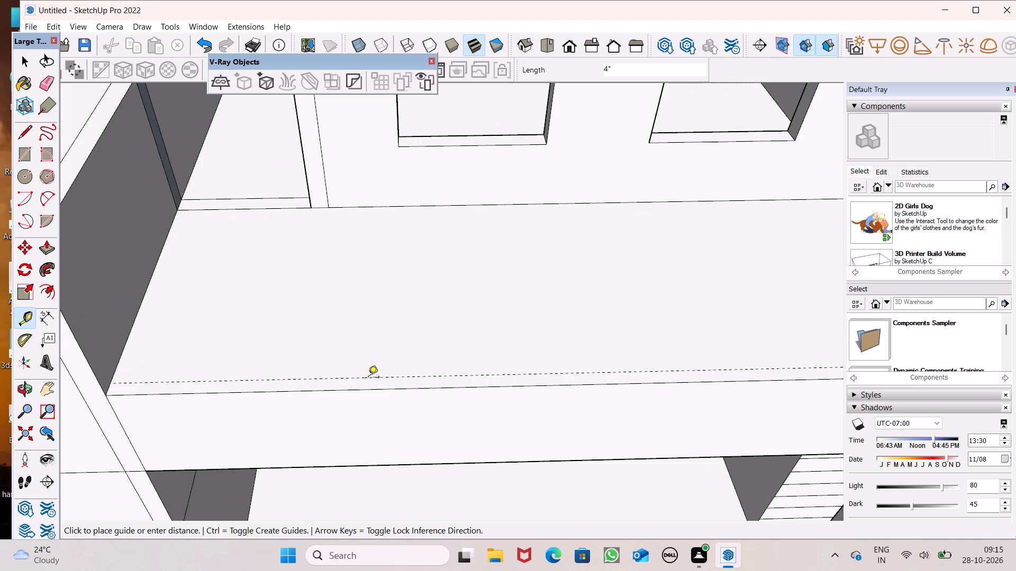
key(3)
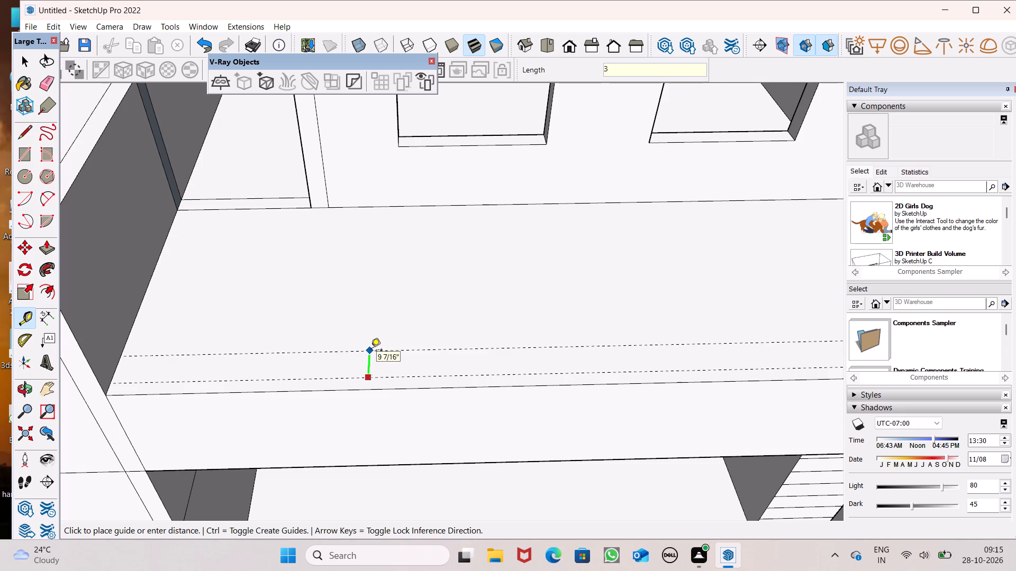
key(shift+quotedbl)
key(Return)
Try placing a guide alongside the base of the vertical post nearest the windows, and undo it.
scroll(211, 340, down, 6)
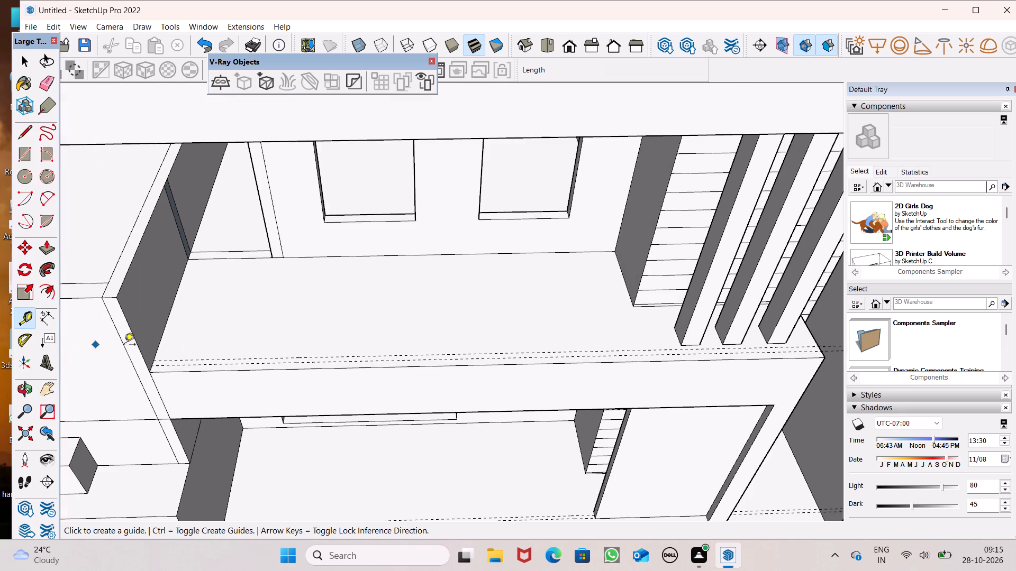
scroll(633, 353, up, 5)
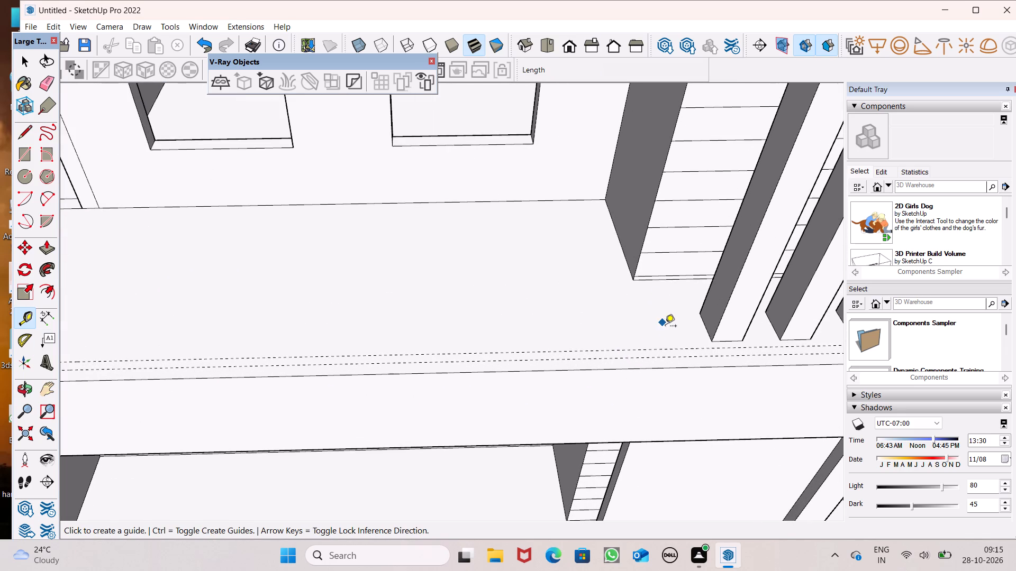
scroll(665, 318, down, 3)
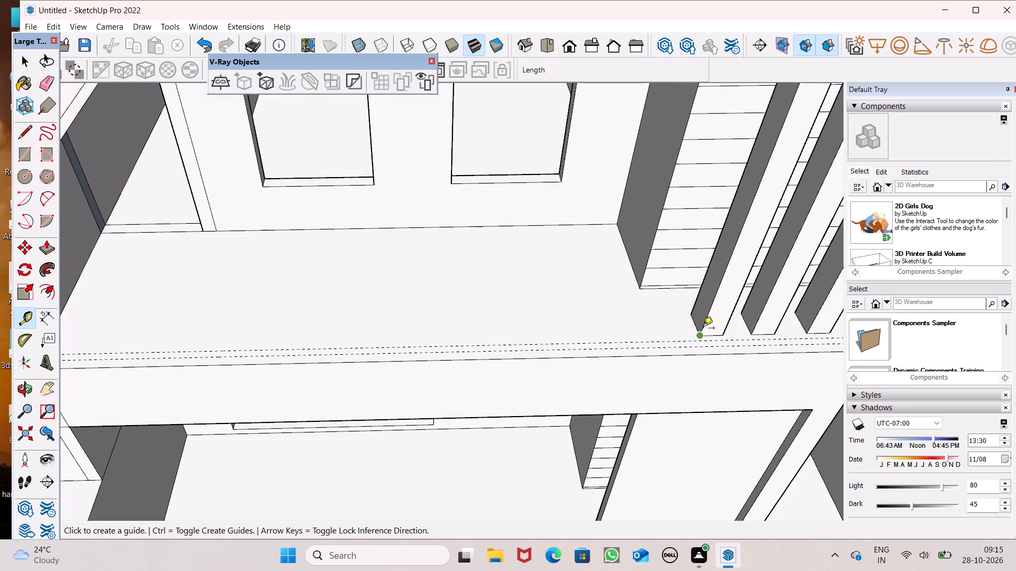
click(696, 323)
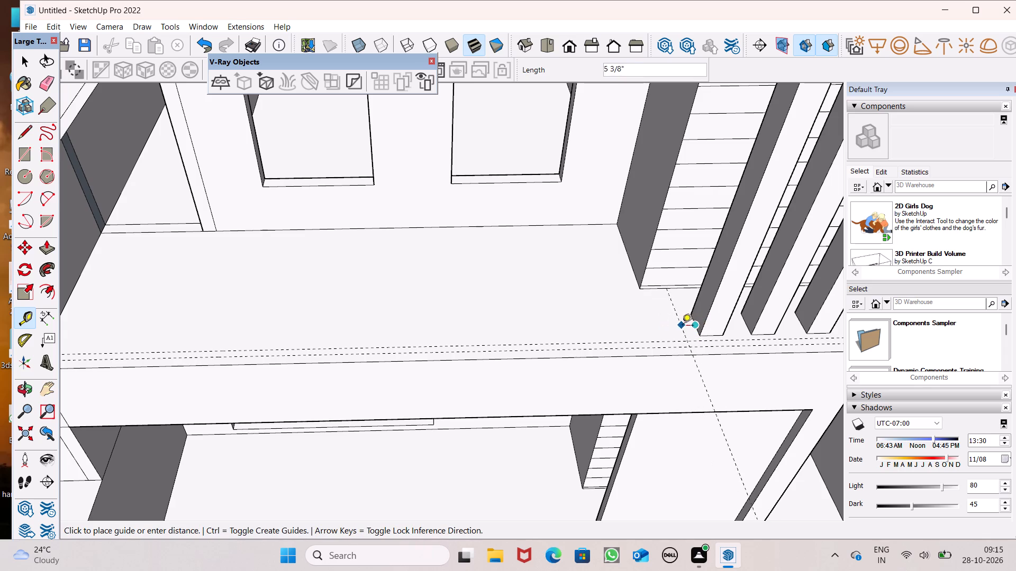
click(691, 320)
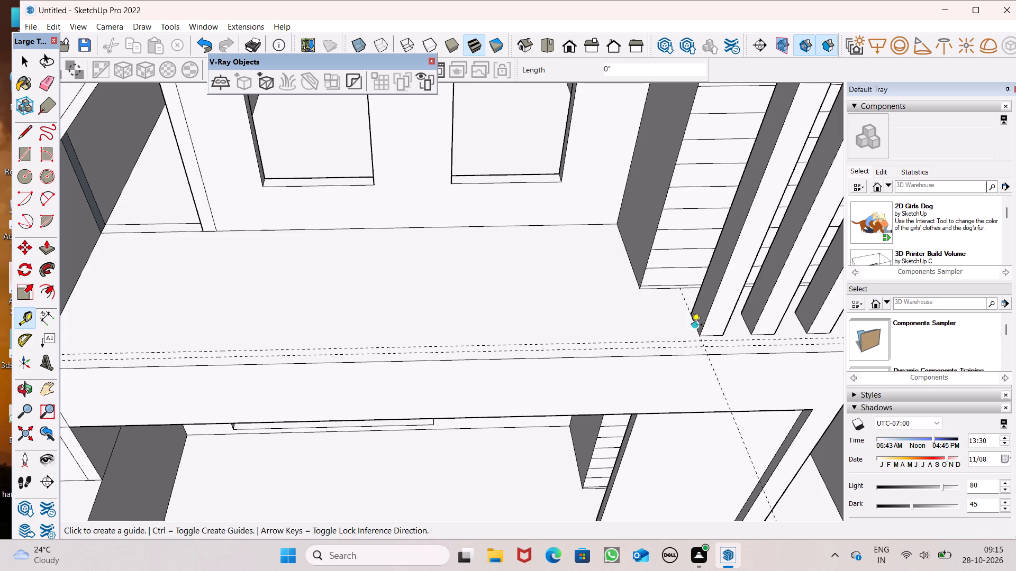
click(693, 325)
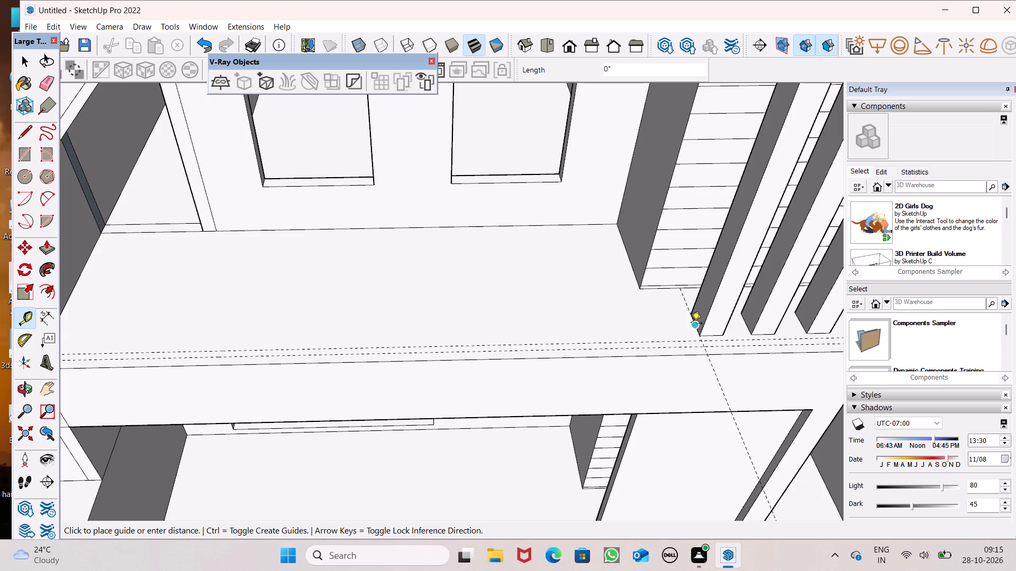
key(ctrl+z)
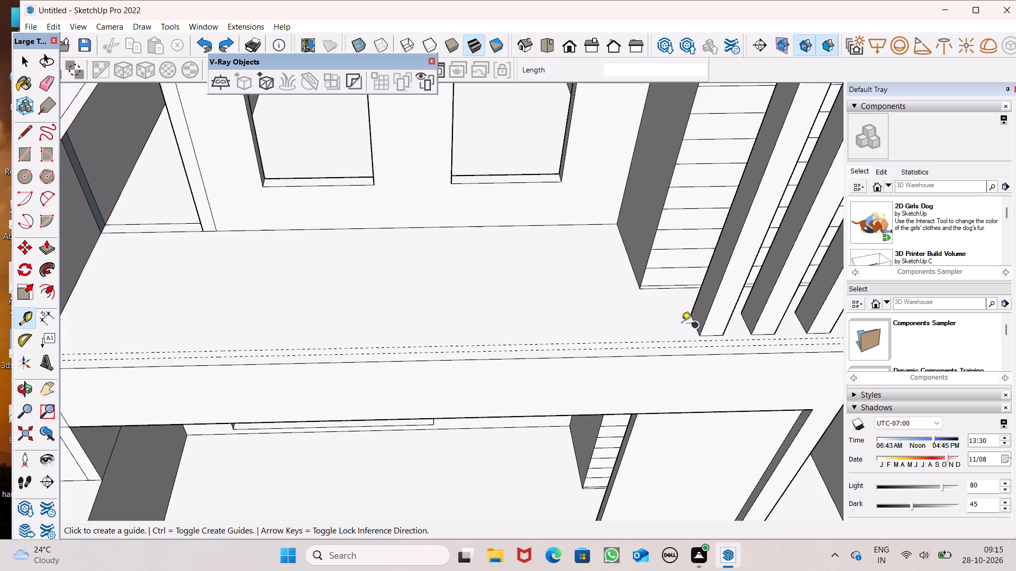
Place a guide about 2 3/16" from the base of the vertical post nearest the windows, running perpendicular to the balcony front.
scroll(682, 323, down, 2)
middle_drag(679, 319, 692, 361)
scroll(695, 333, up, 6)
click(695, 342)
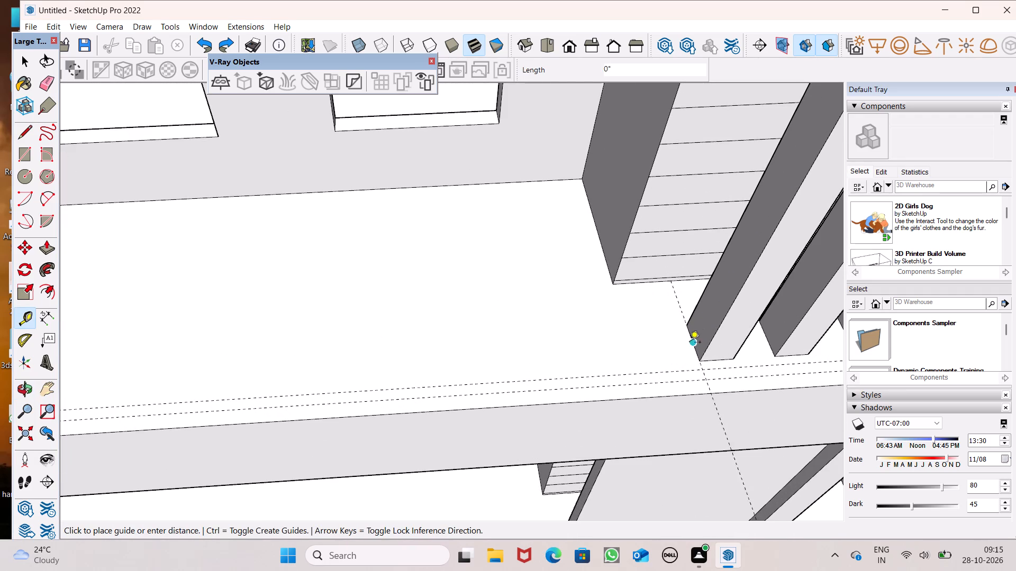
click(685, 343)
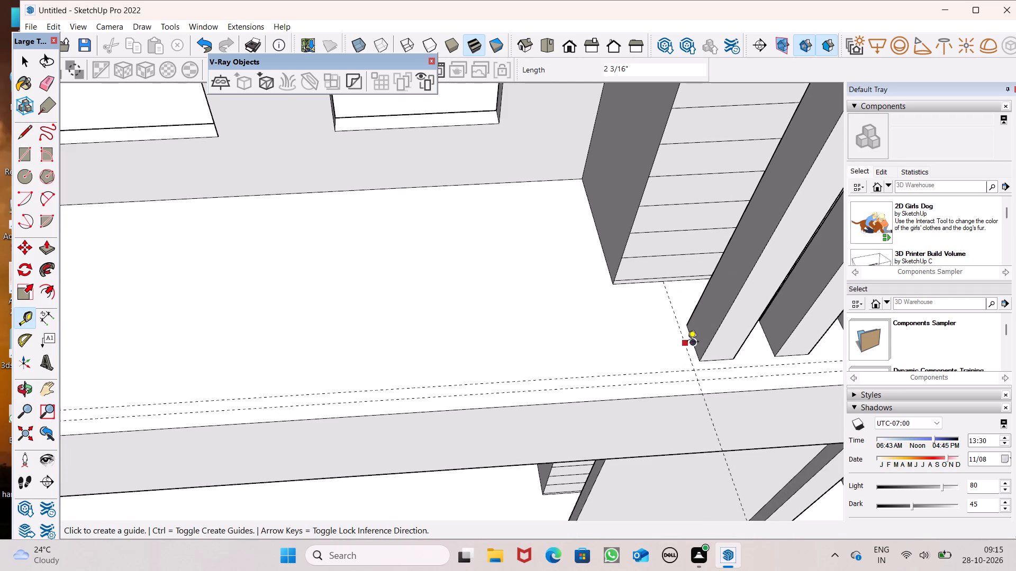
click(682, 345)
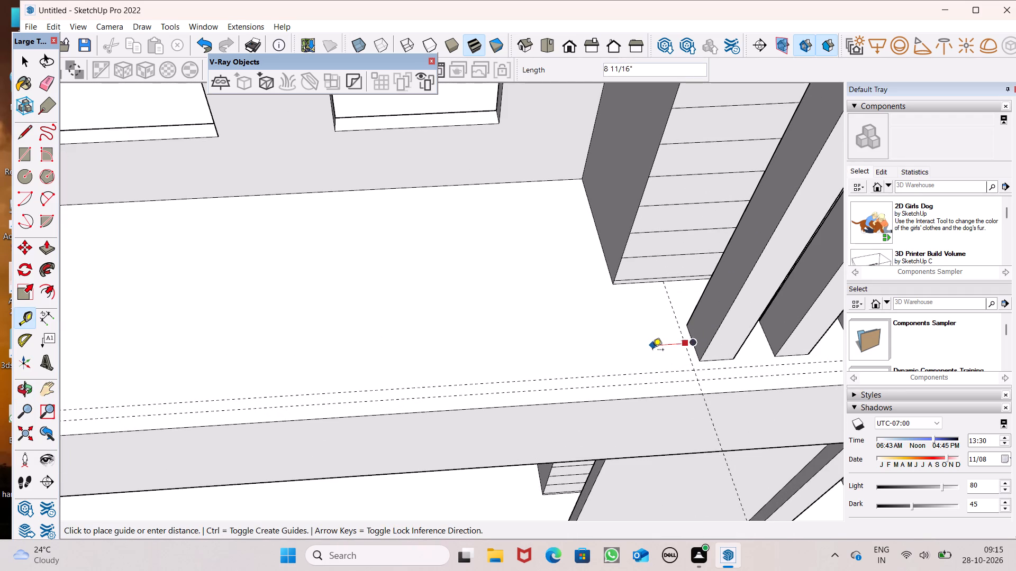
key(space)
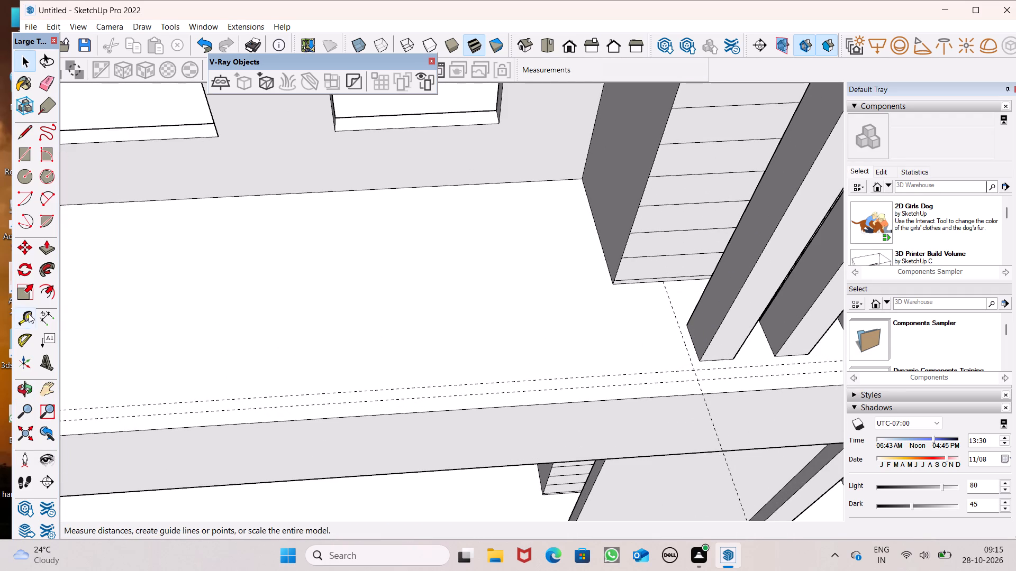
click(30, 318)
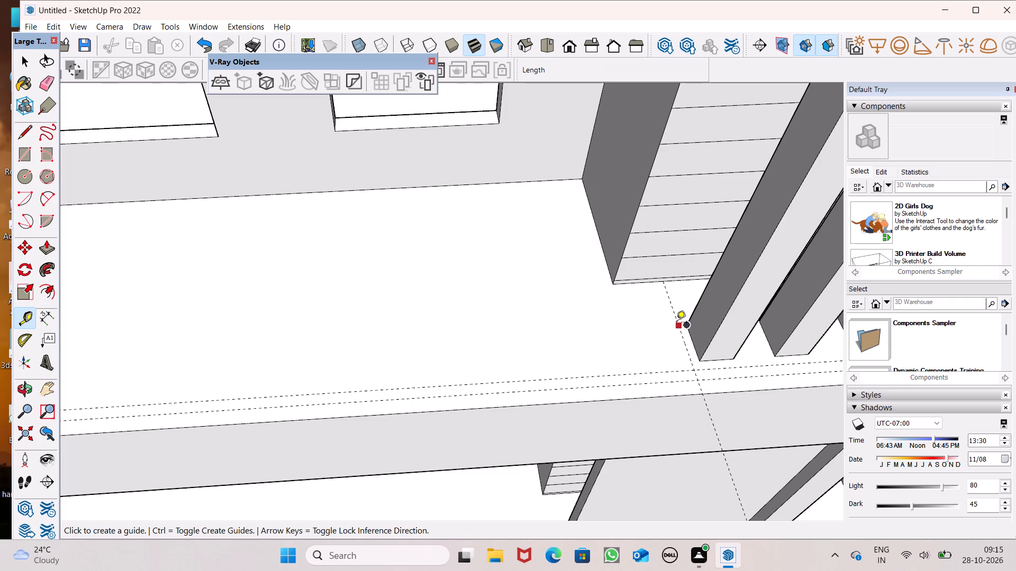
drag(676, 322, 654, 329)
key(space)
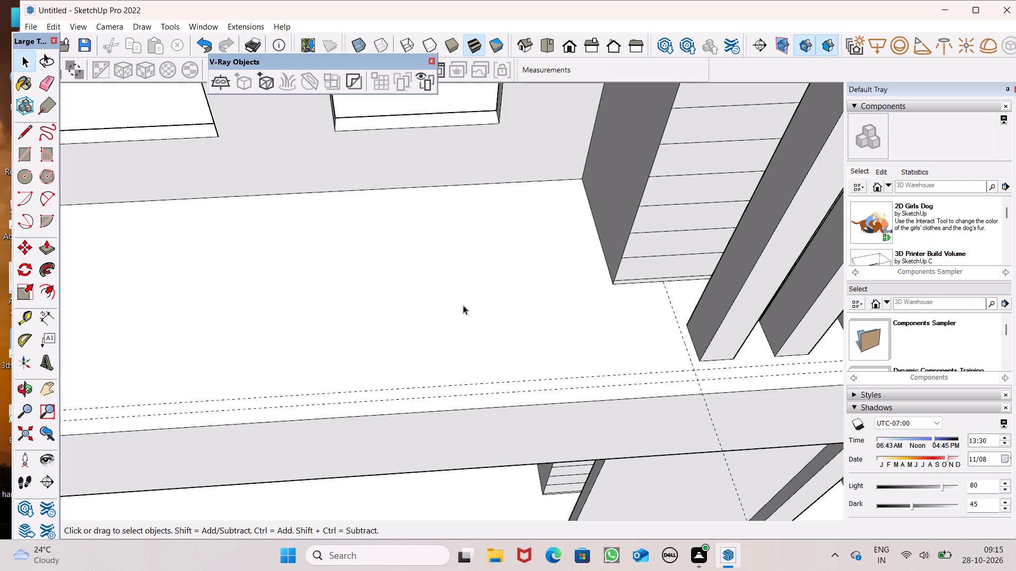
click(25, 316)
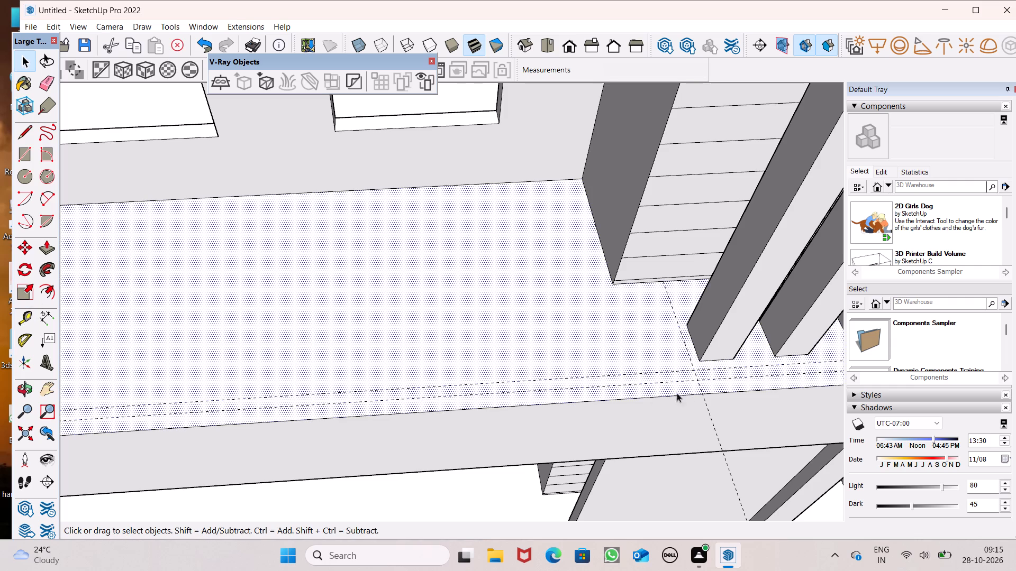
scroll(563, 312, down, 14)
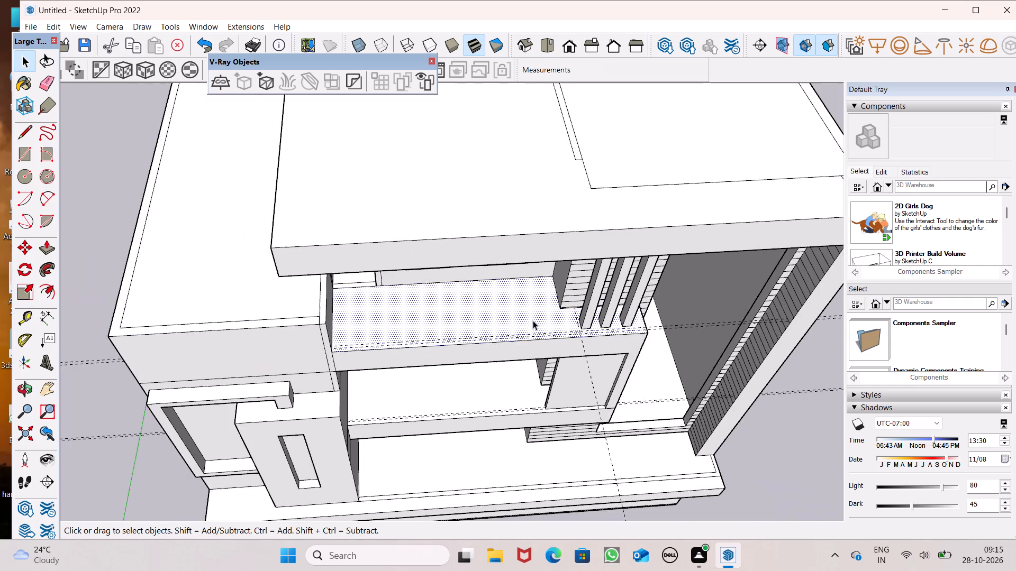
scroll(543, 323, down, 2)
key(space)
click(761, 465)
Place a parallel guide 3" from the guide beside the post, on the side away from the posts.
scroll(558, 311, up, 5)
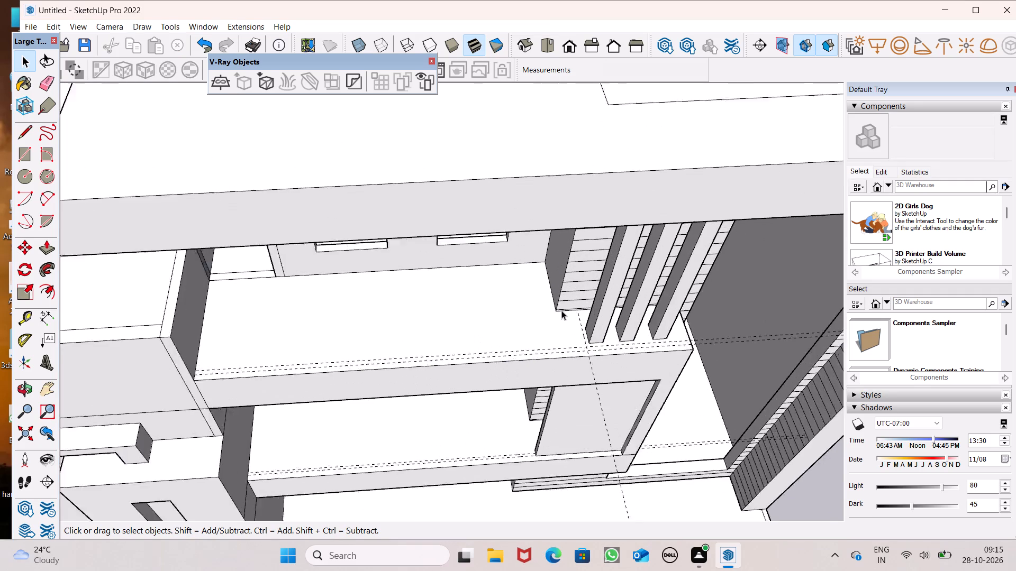
scroll(561, 310, up, 6)
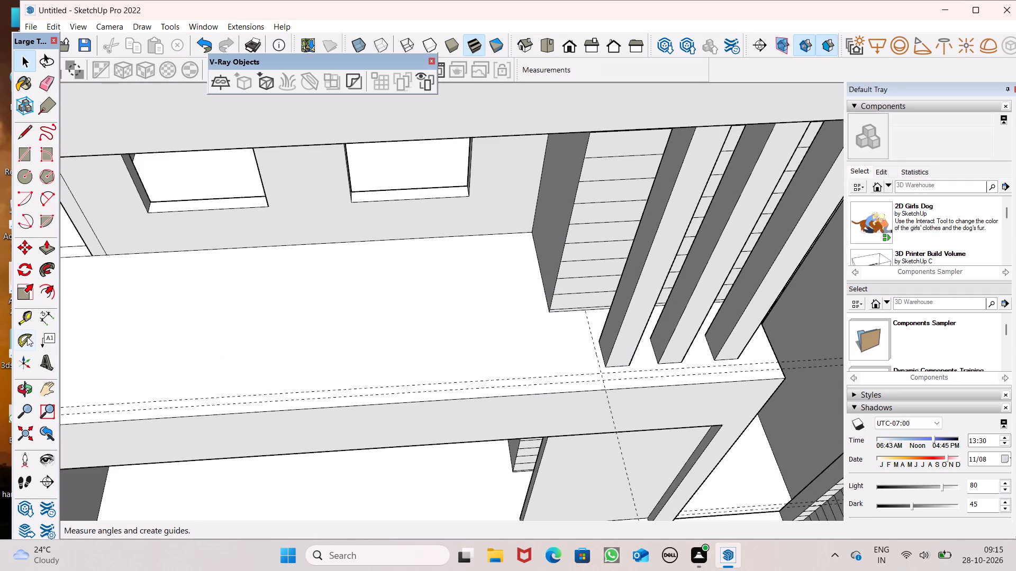
click(25, 316)
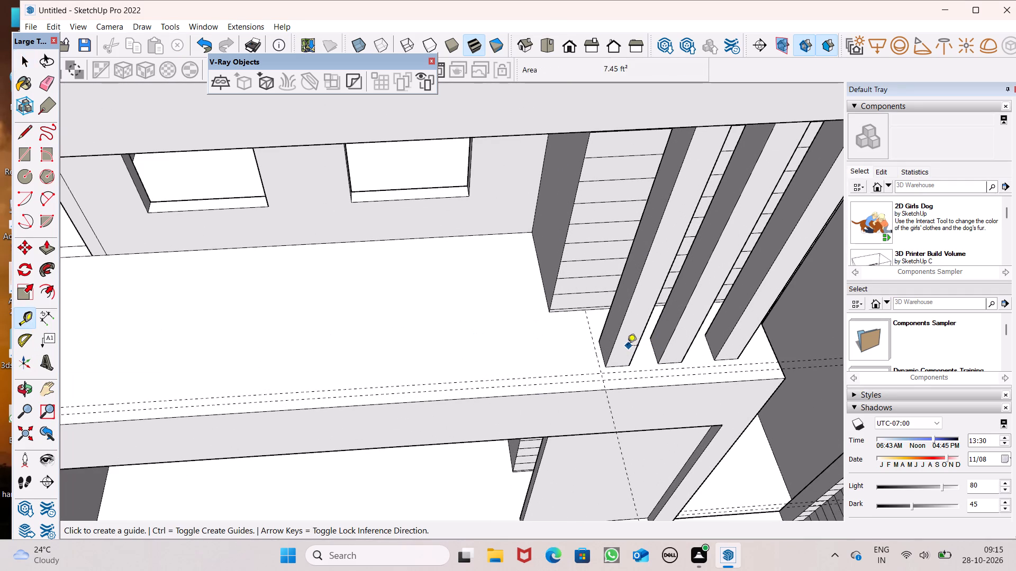
scroll(580, 357, up, 5)
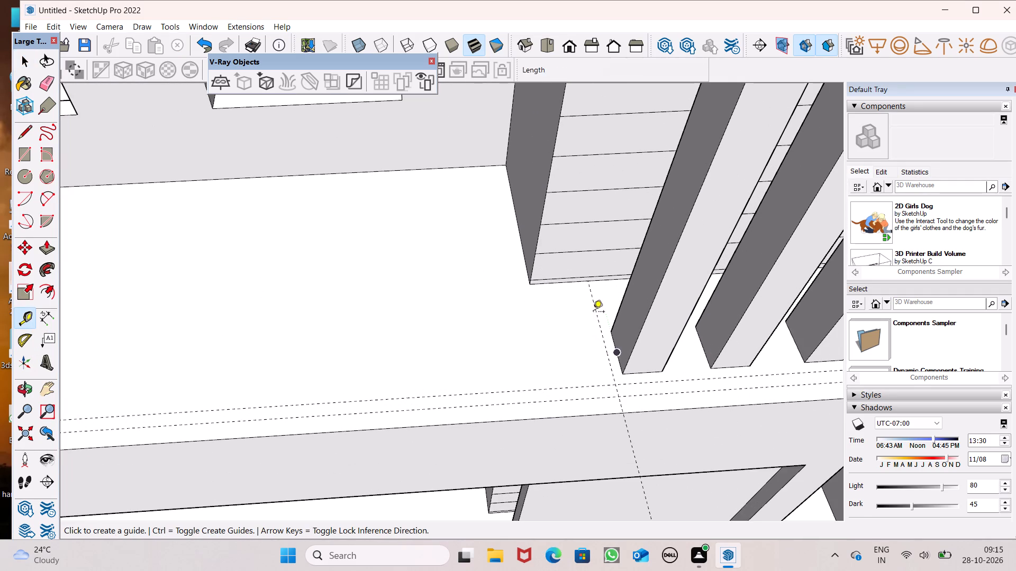
drag(597, 307, 589, 307)
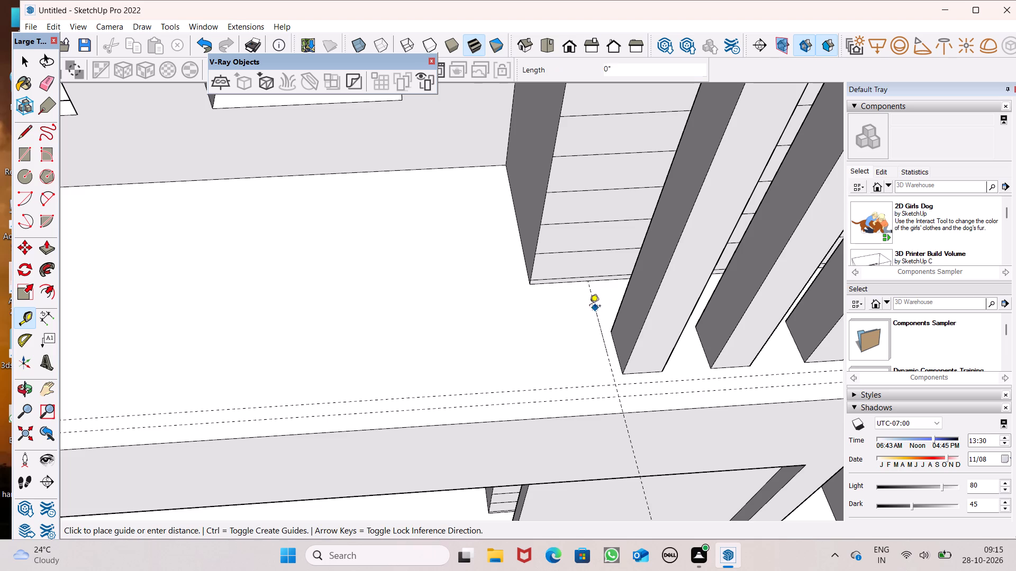
drag(589, 307, 576, 308)
key(3)
key(shift+quotedbl)
key(Return)
Draw a line from the horizontally lined wall along the guide nearest the post to the outer front-edge guide.
scroll(561, 283, down, 5)
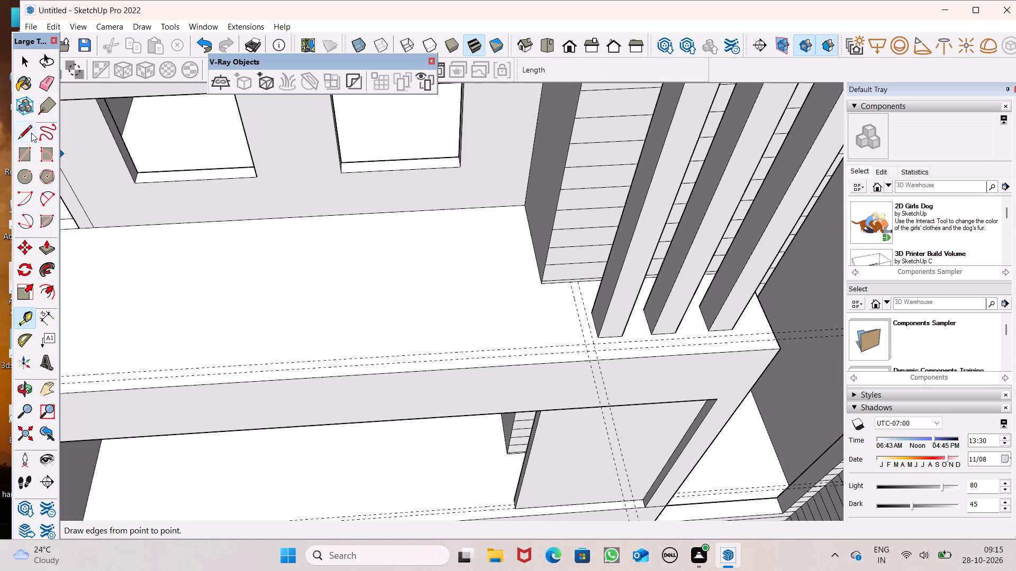
click(31, 132)
scroll(365, 226, down, 2)
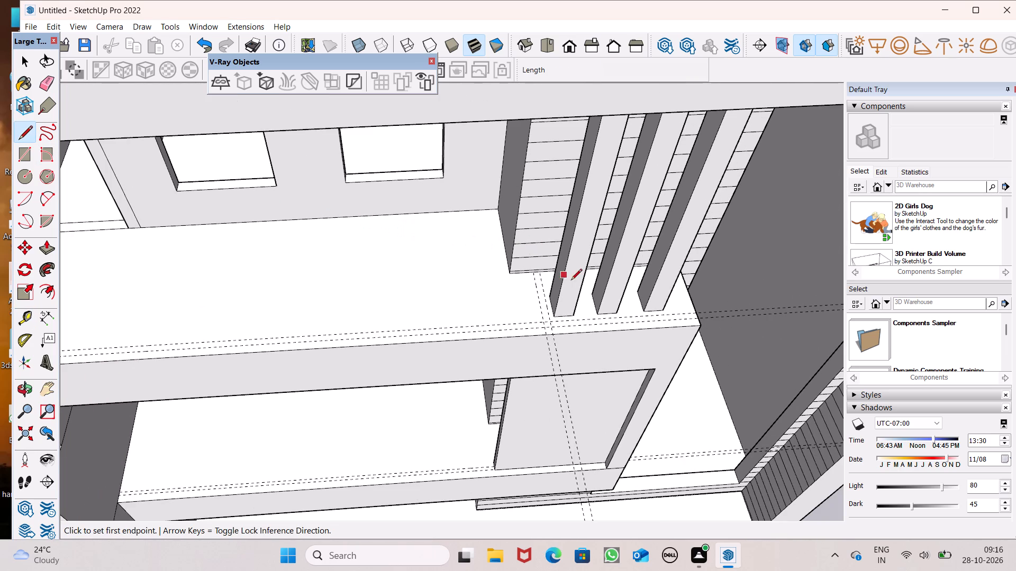
scroll(574, 283, up, 5)
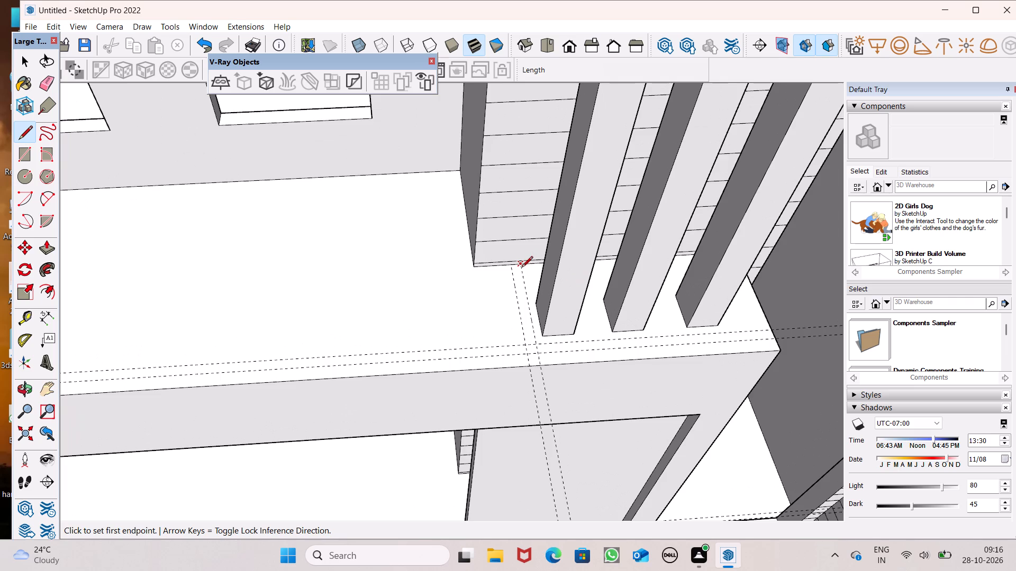
scroll(522, 268, up, 6)
click(522, 262)
scroll(563, 364, down, 1)
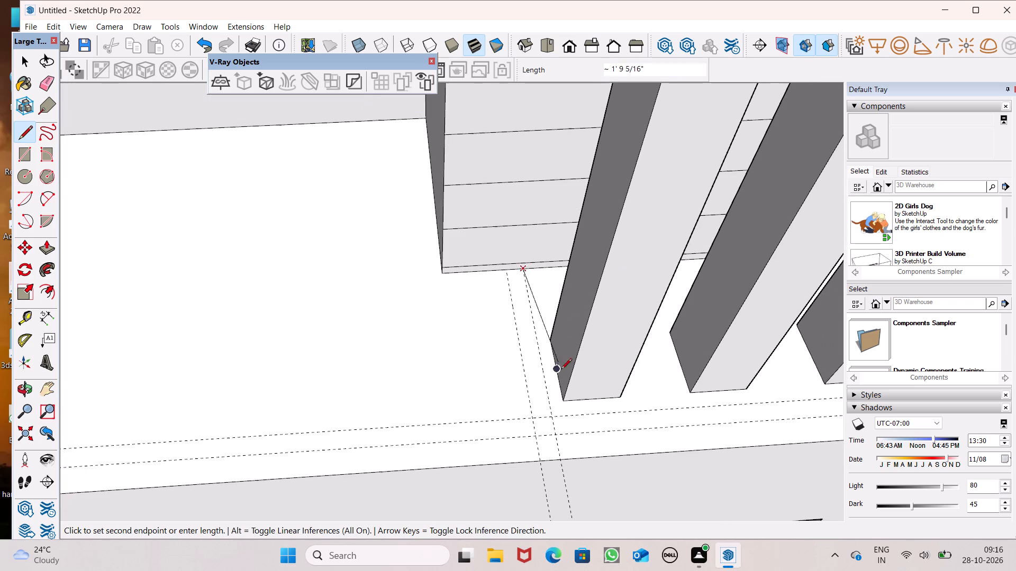
click(555, 437)
Draw a line about 20' 7" long along the outer front-edge guide of the upper balcony, from the guide beside the posts to the side wall.
scroll(564, 402, down, 12)
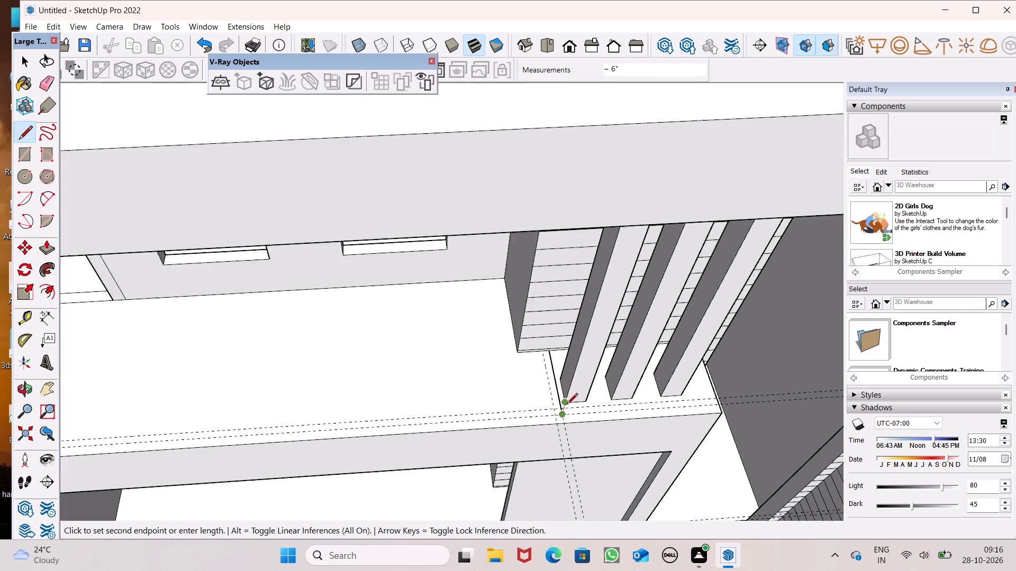
scroll(414, 409, down, 7)
scroll(233, 427, up, 3)
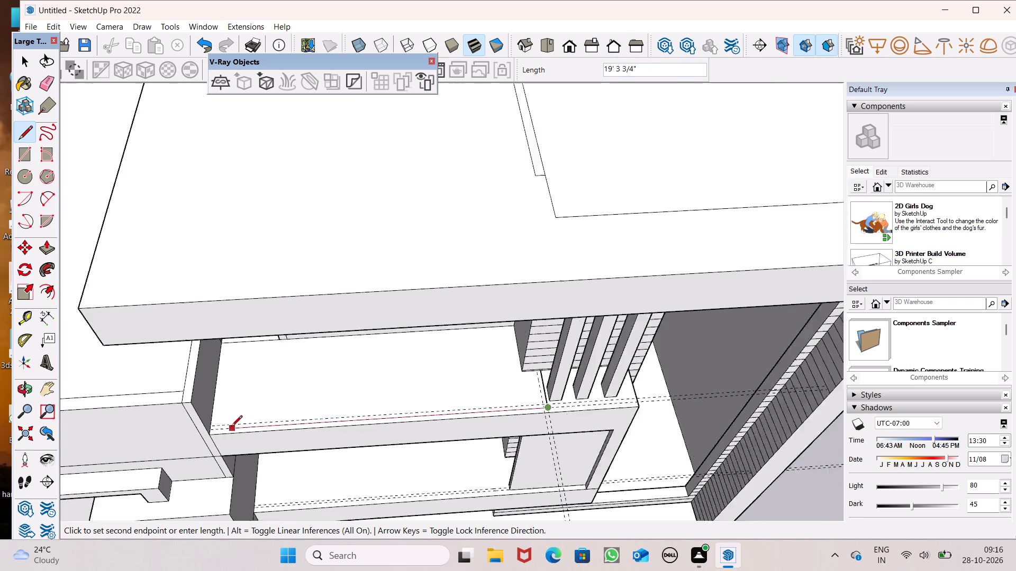
scroll(231, 427, up, 13)
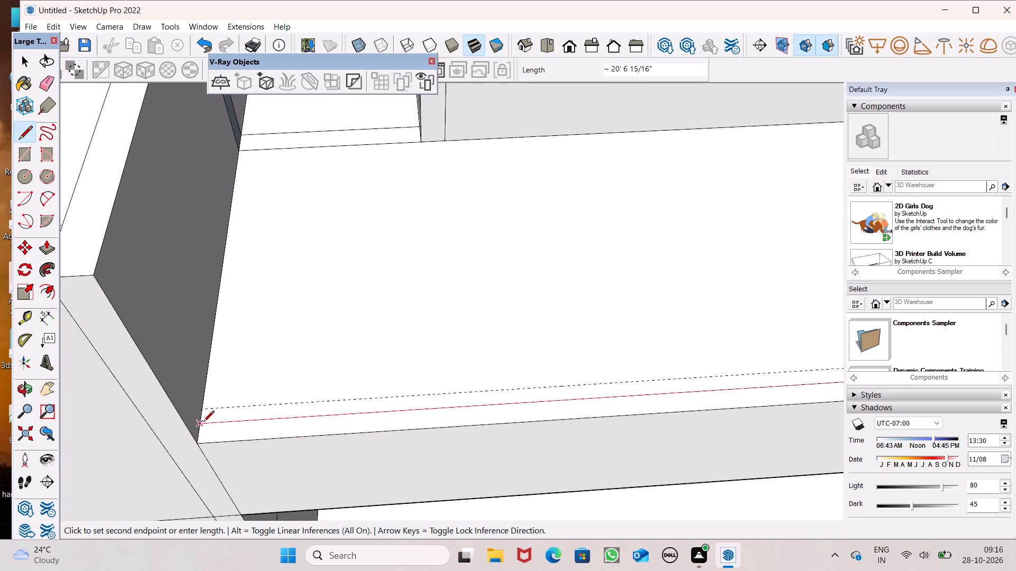
click(203, 422)
Close the 3" strip with a line about 20' 4" along the inner front guide and a return along the second post-side guide to the lined wall.
click(203, 409)
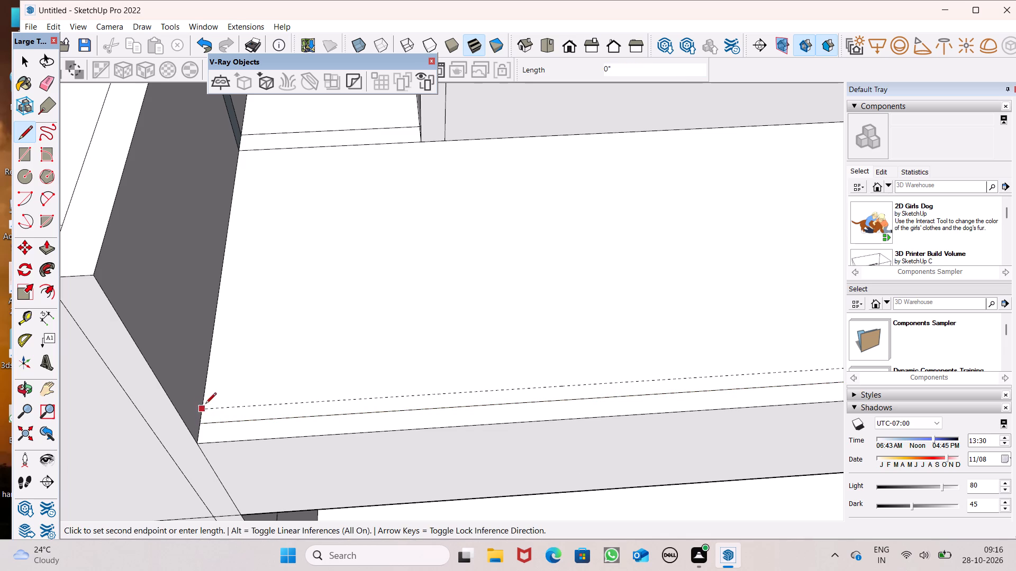
scroll(205, 404, down, 11)
scroll(698, 369, up, 5)
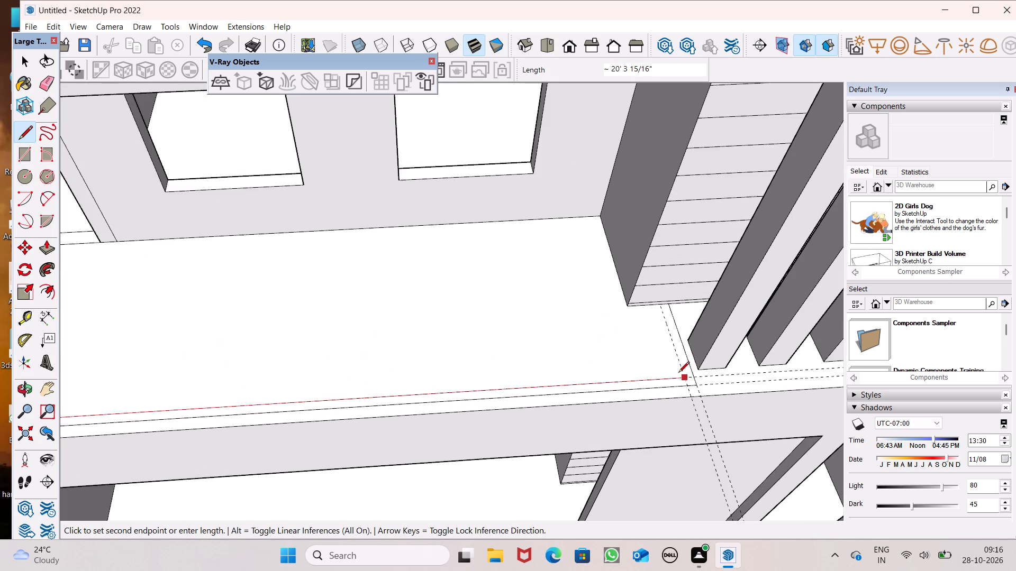
scroll(678, 373, up, 5)
click(688, 377)
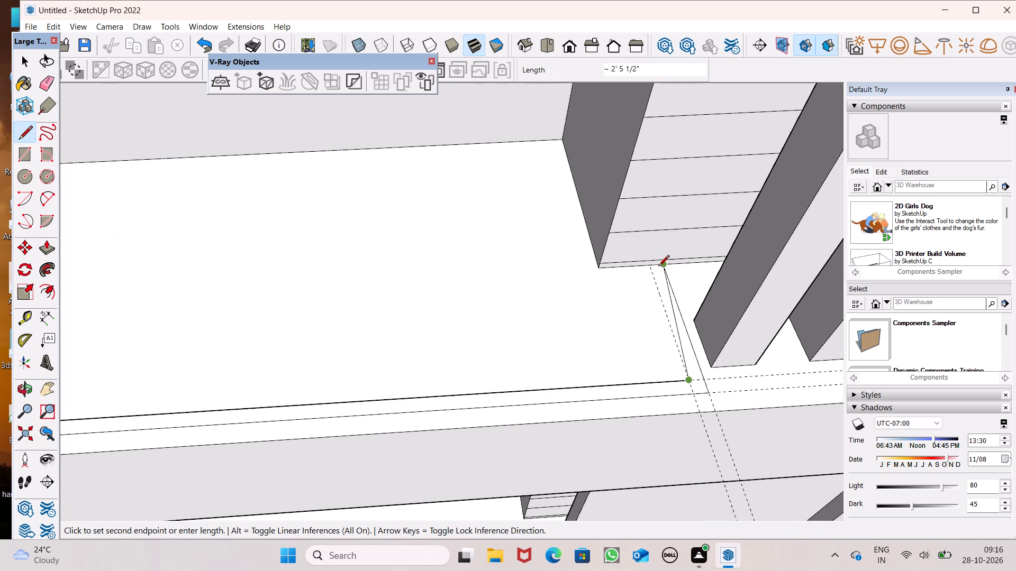
click(649, 271)
Erase all construction guides running along the balconies and perpendicular to the facade.
scroll(497, 247, down, 13)
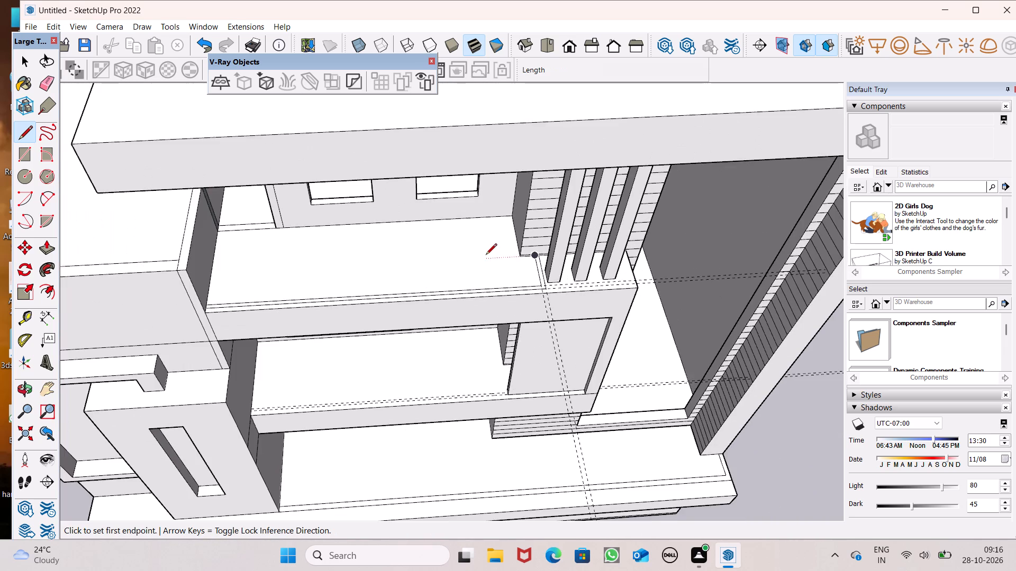
scroll(486, 255, down, 4)
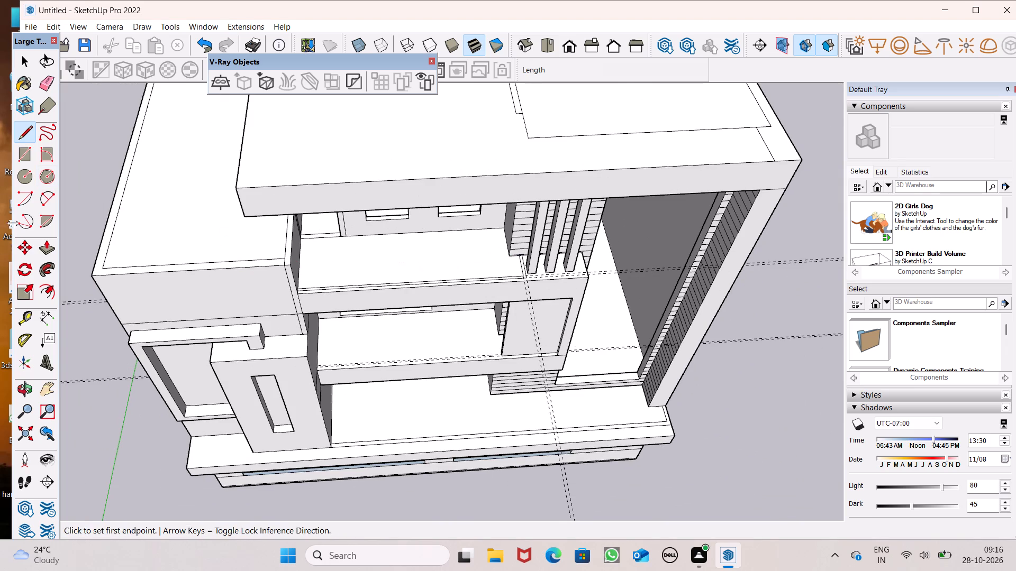
click(57, 85)
scroll(425, 215, down, 5)
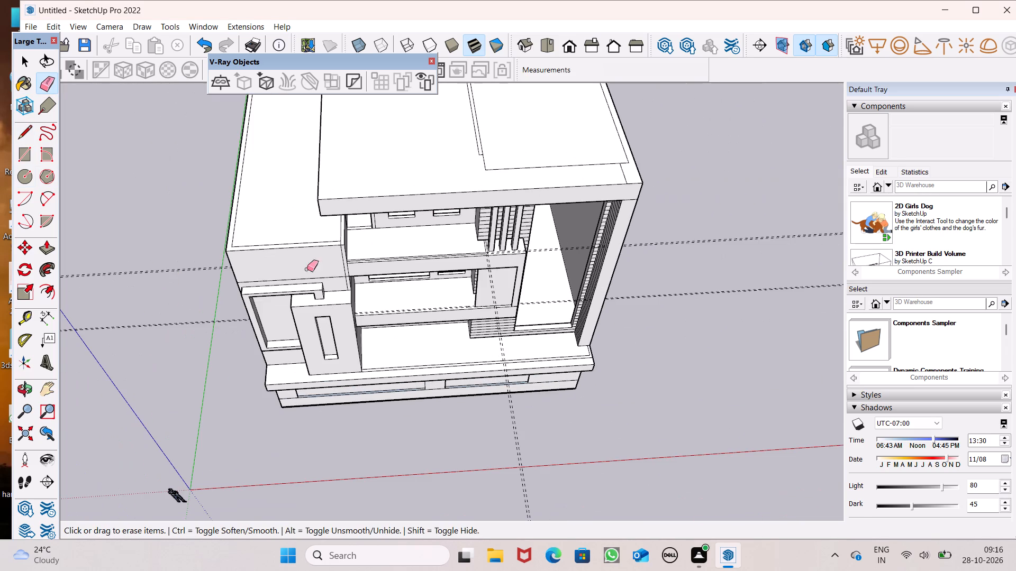
drag(180, 250, 174, 337)
middle_drag(172, 350, 175, 193)
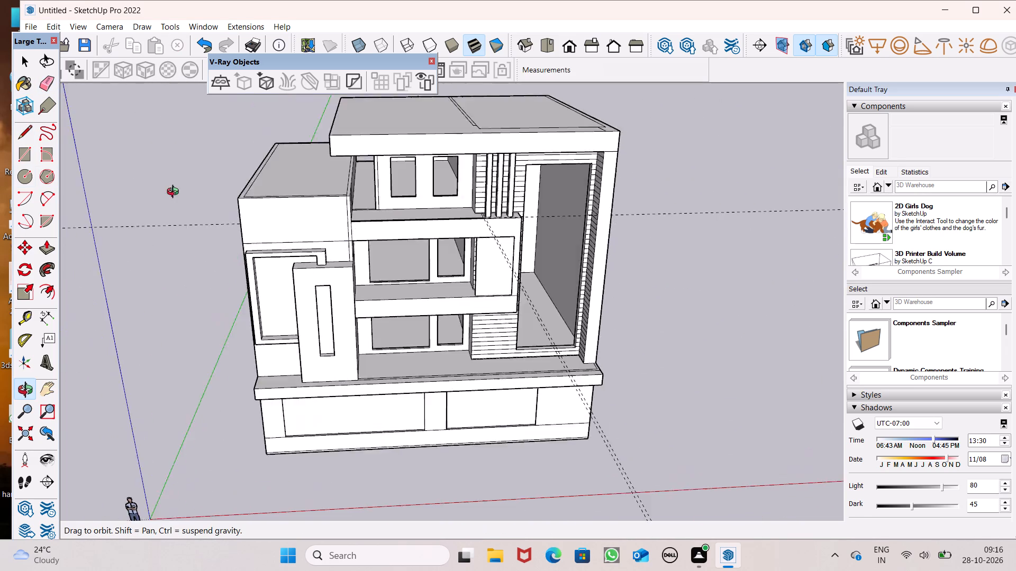
middle_drag(175, 193, 175, 208)
scroll(175, 209, up, 1)
drag(175, 210, 177, 243)
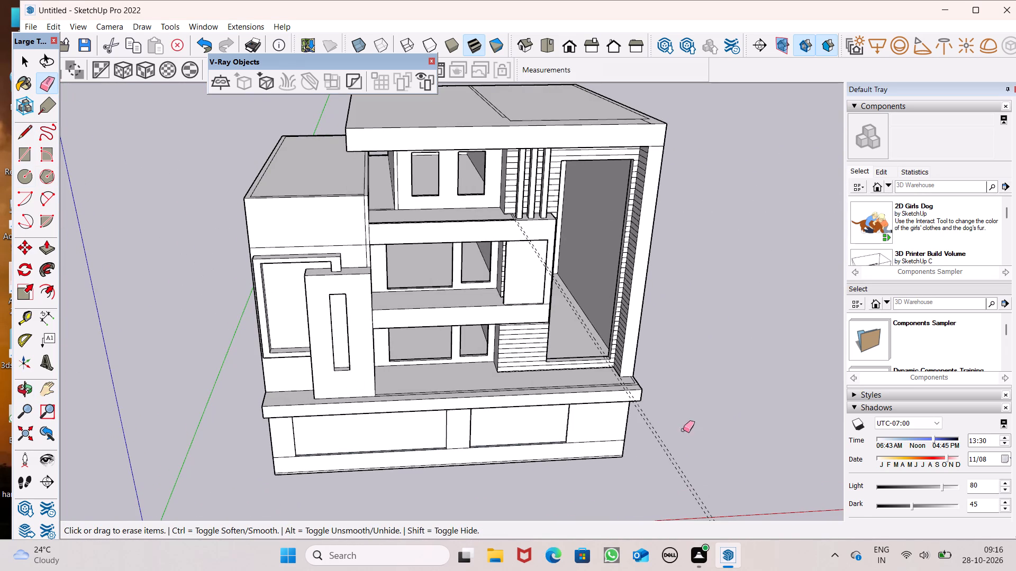
drag(674, 447, 655, 470)
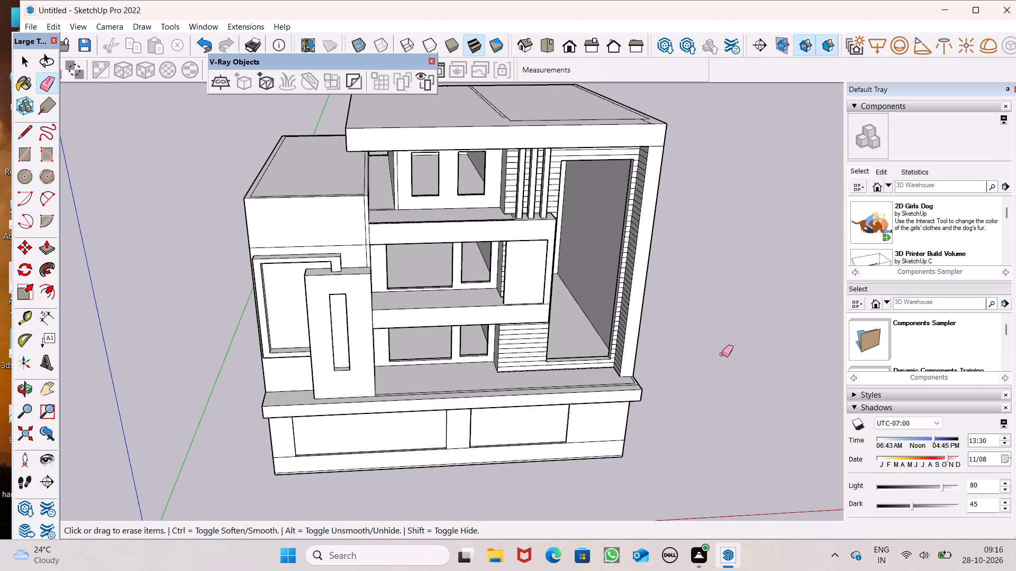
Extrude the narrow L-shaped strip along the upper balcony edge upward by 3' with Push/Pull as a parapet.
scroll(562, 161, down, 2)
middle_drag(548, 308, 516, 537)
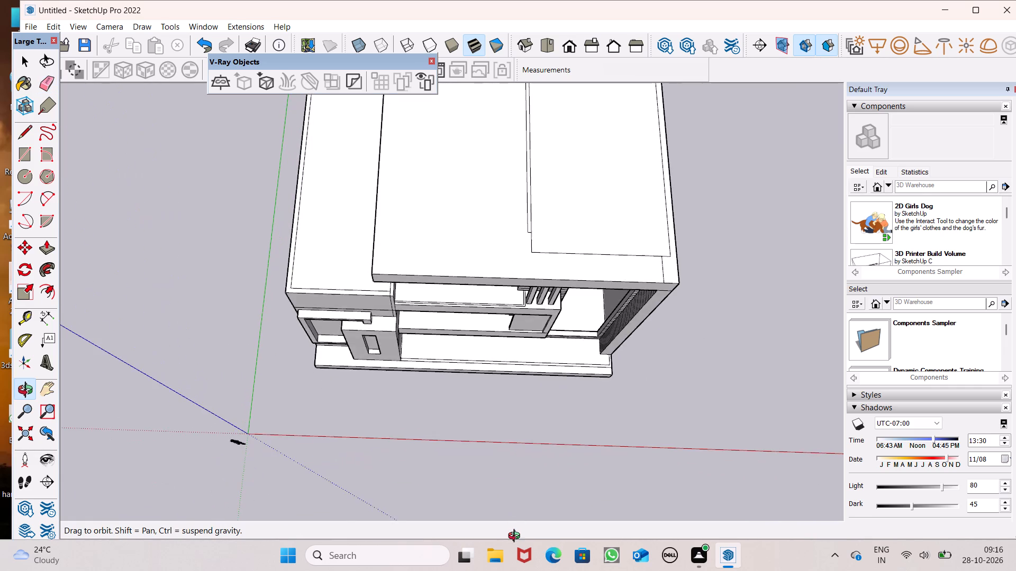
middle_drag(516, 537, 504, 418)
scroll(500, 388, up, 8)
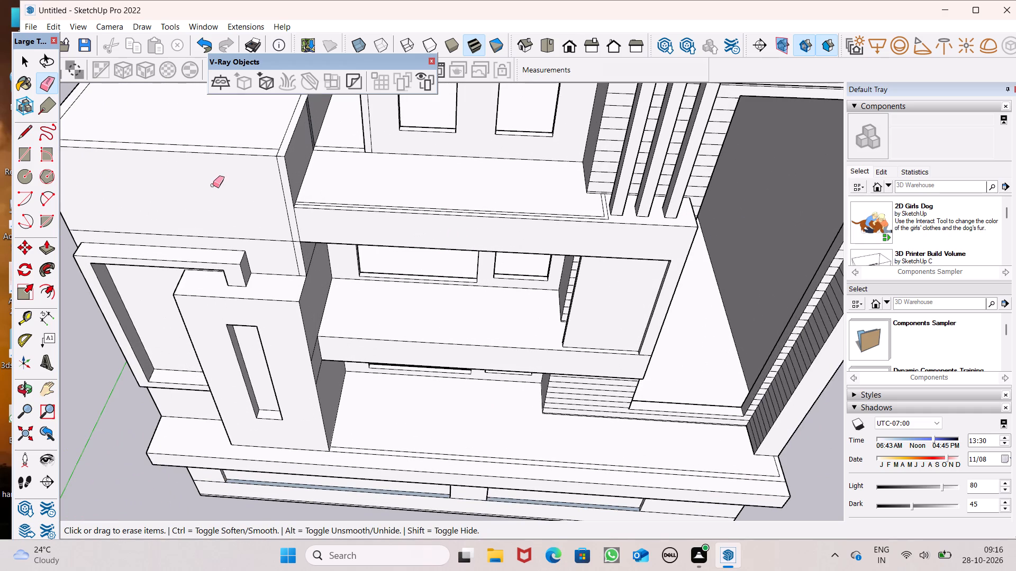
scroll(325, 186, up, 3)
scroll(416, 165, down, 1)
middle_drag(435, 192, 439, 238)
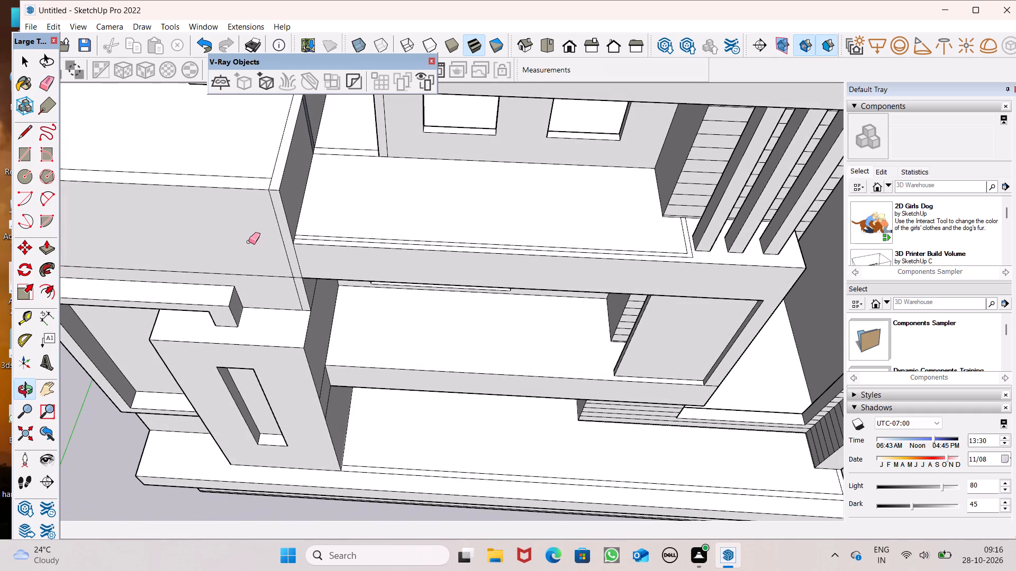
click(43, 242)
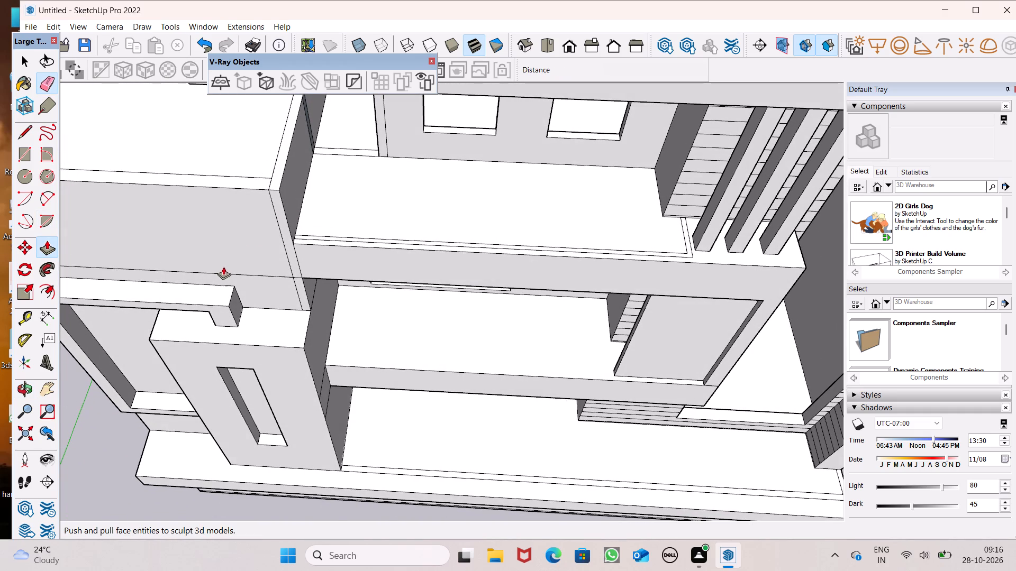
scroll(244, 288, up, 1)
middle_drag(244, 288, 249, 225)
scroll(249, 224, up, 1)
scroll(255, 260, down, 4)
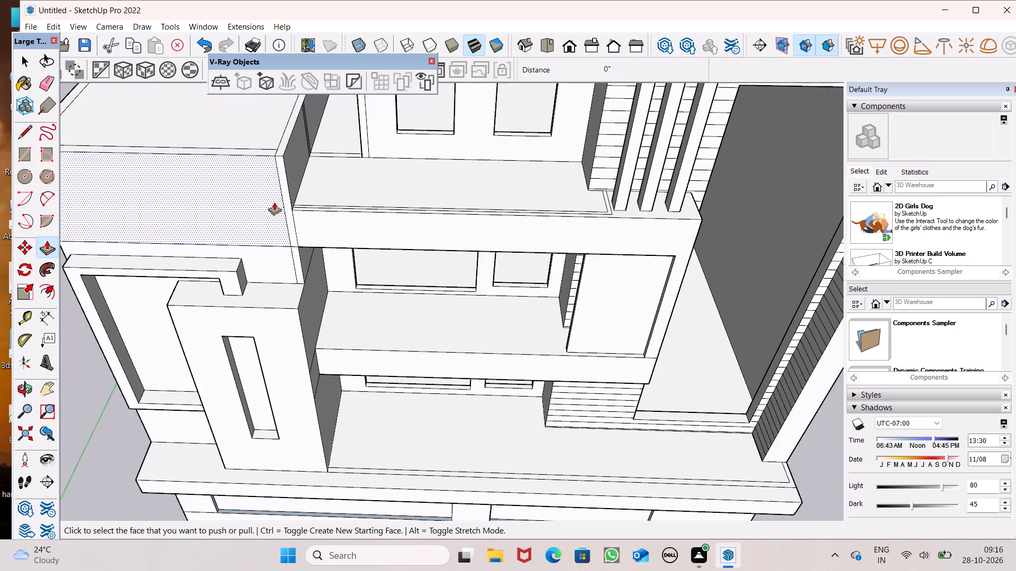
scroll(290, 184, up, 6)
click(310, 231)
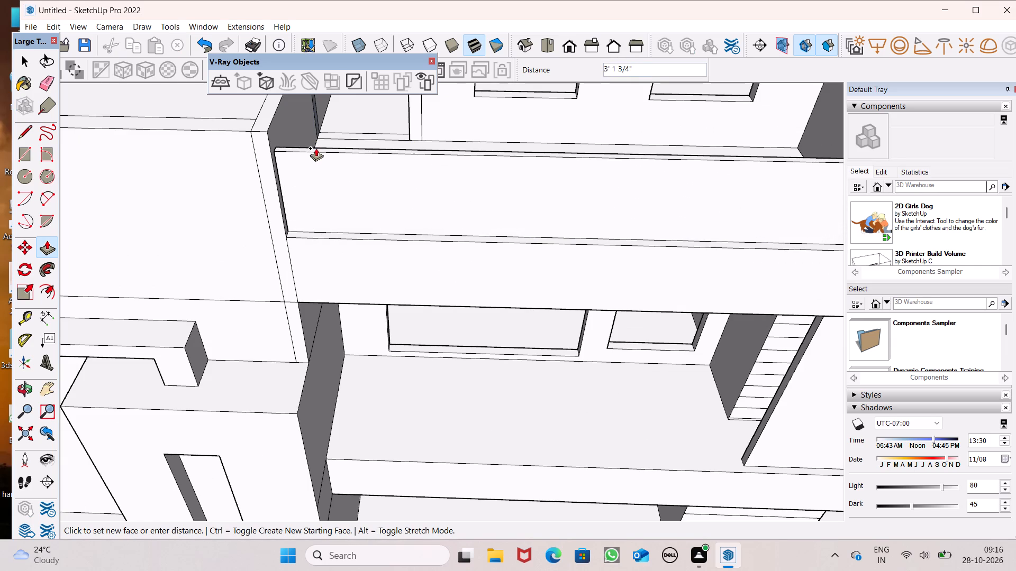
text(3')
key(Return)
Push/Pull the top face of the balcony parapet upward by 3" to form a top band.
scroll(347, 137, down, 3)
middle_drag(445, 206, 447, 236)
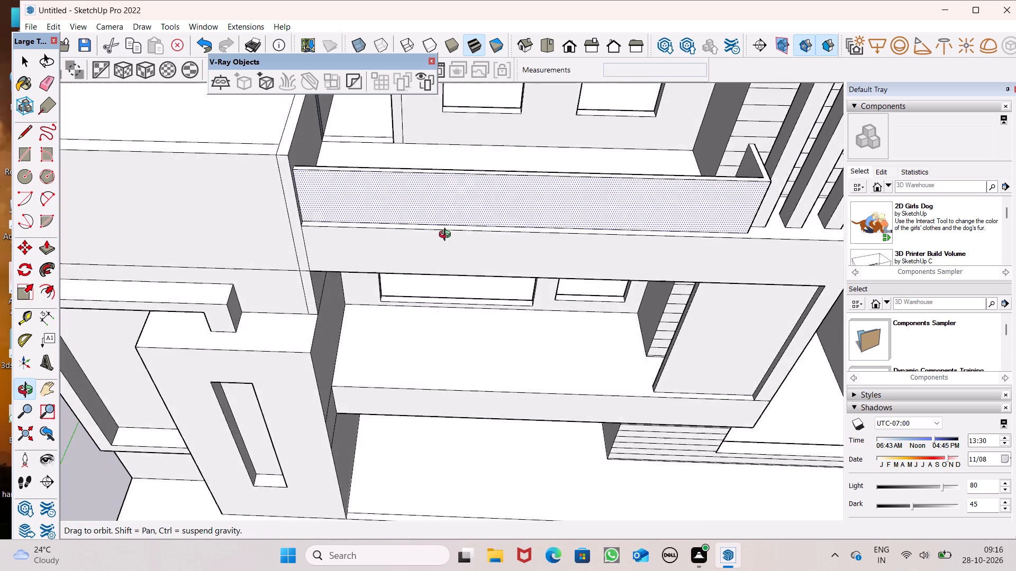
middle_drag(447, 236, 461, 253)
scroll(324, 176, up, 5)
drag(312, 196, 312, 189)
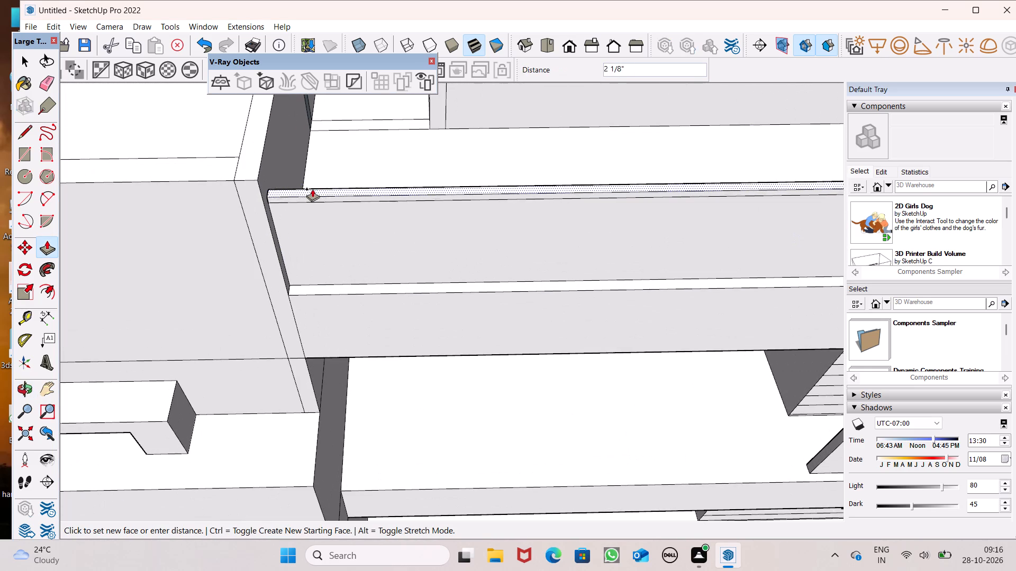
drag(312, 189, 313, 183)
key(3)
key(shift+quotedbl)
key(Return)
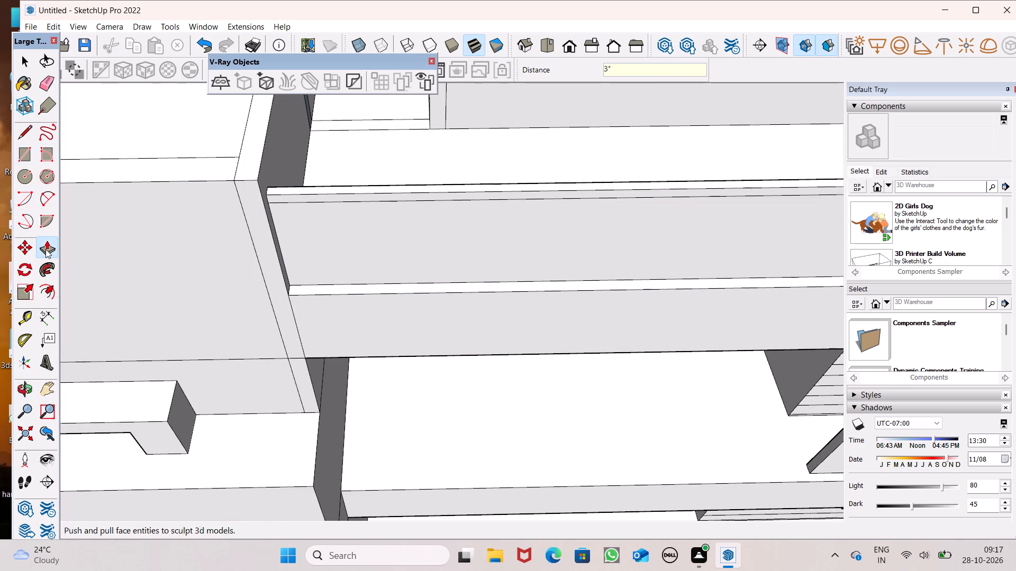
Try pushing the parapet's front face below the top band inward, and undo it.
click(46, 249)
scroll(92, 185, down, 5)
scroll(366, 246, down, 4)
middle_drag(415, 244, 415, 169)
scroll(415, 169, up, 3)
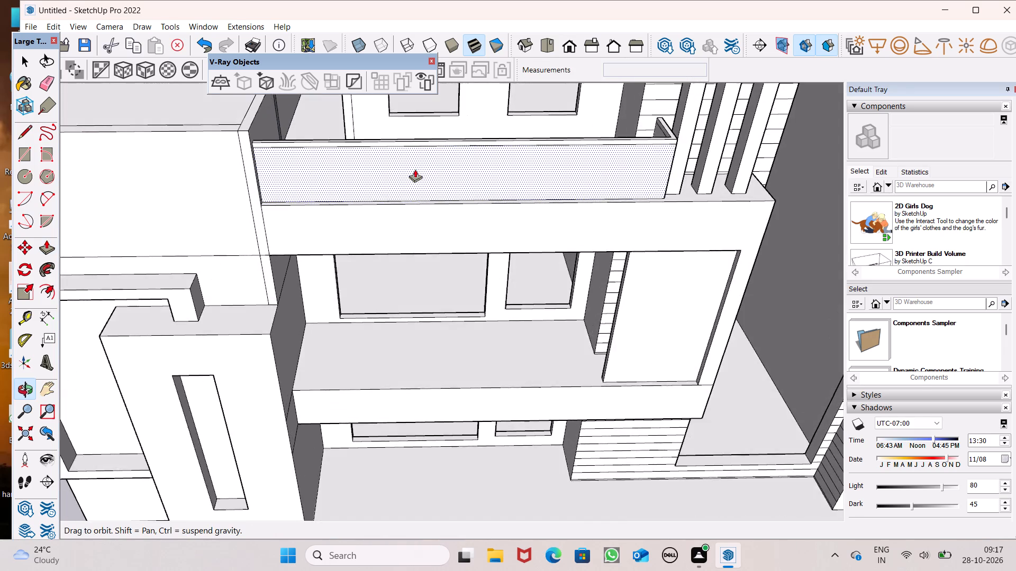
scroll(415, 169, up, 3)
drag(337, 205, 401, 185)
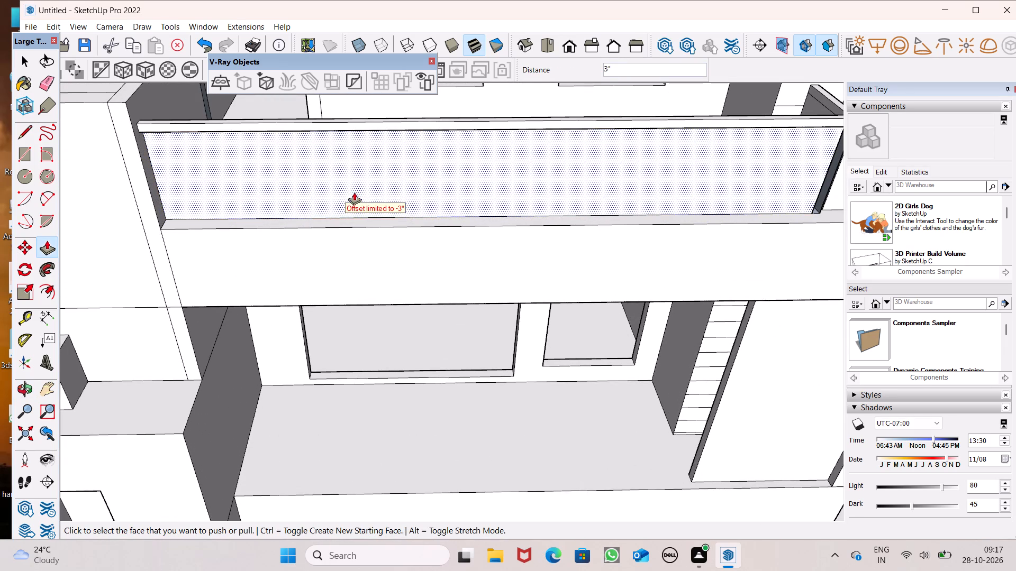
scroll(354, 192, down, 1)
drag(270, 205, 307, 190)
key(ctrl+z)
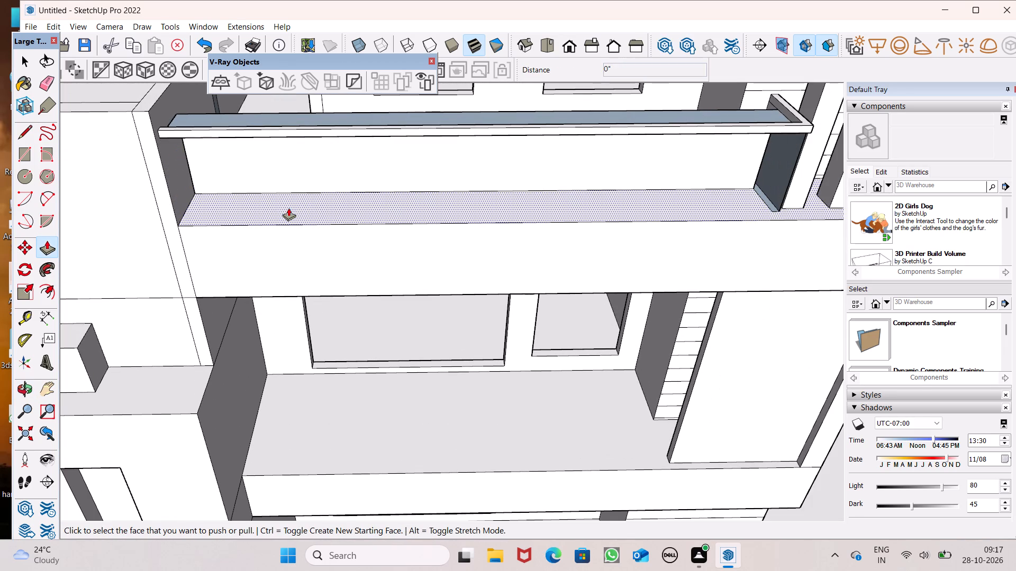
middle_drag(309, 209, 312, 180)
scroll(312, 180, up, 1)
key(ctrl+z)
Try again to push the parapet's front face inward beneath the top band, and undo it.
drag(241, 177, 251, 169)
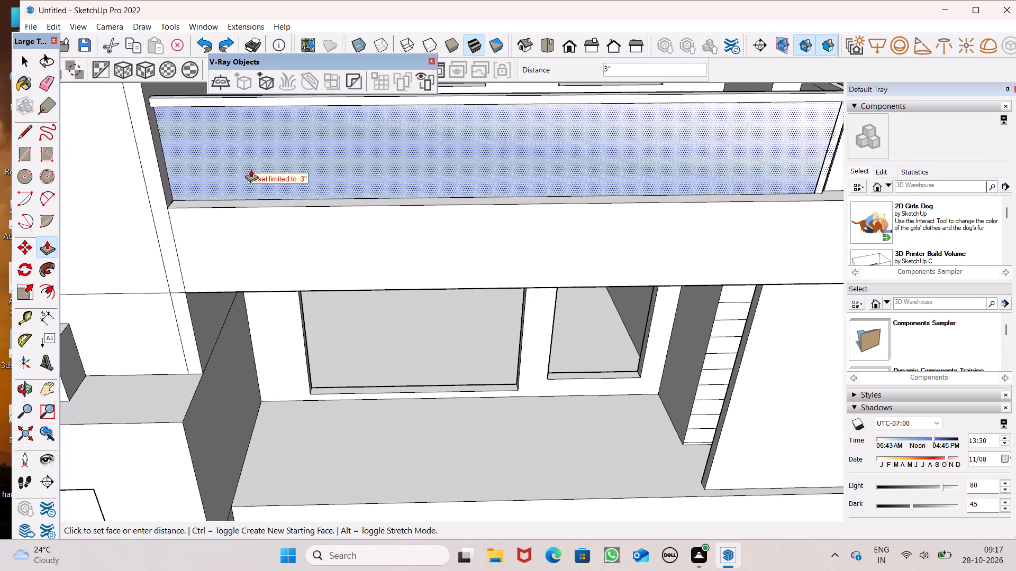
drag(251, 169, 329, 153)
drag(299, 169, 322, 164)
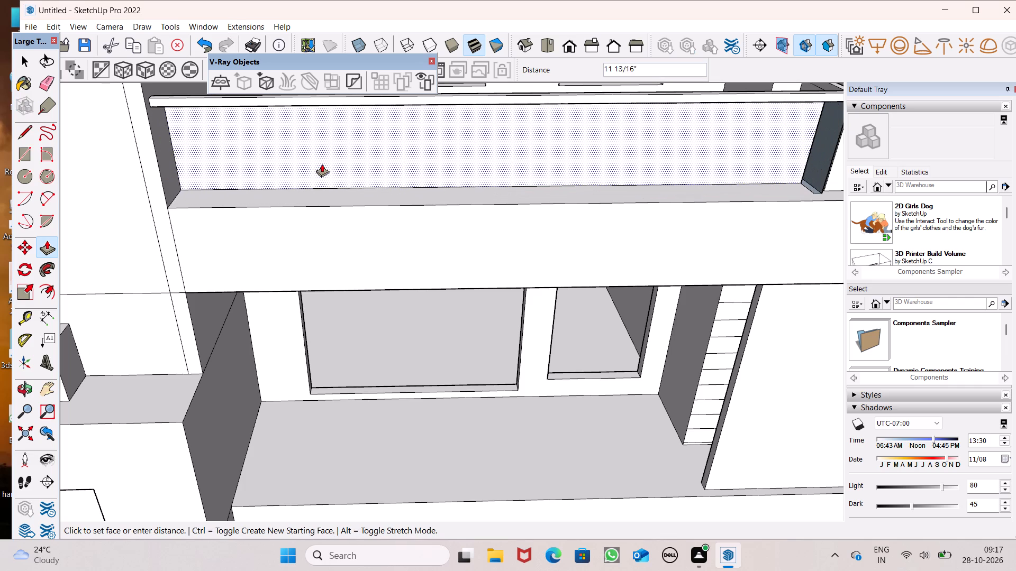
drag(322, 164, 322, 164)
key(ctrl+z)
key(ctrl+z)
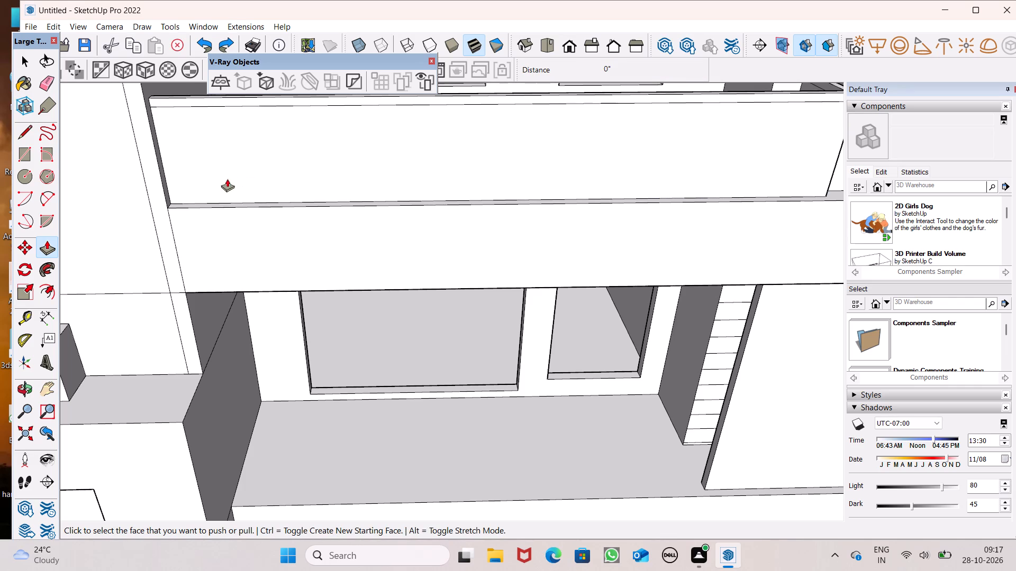
Examine the upper balcony parapet and its short return beside the posts from several angles.
scroll(227, 179, down, 5)
key(space)
scroll(219, 178, down, 4)
middle_drag(276, 195, 73, 210)
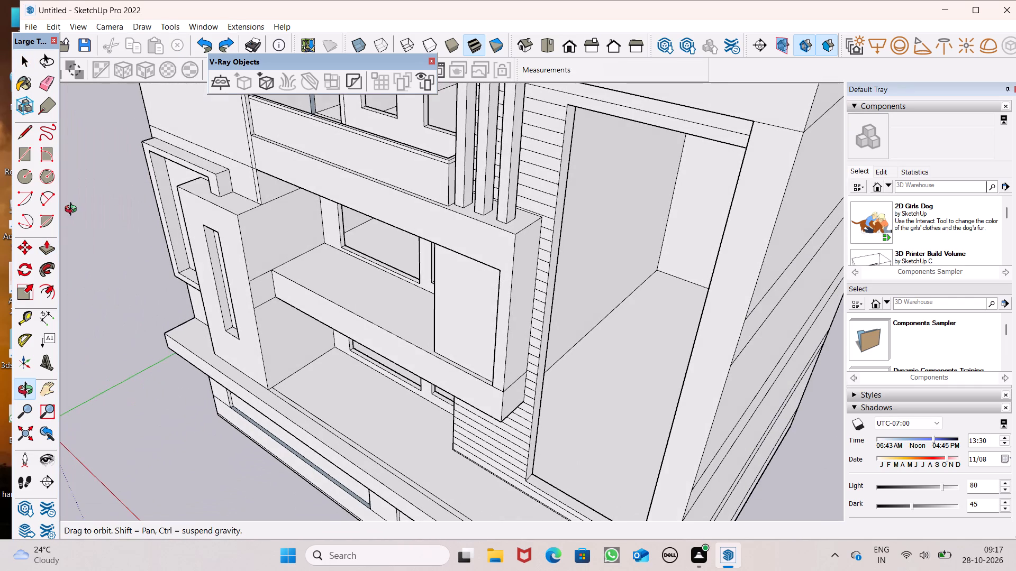
middle_drag(73, 210, 128, 263)
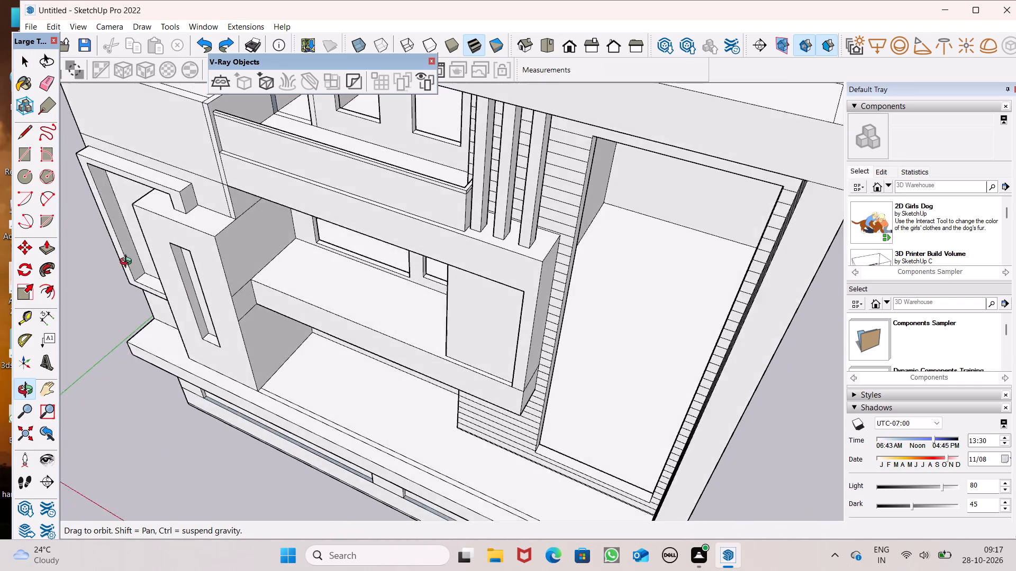
middle_drag(128, 263, 130, 290)
middle_drag(130, 290, 419, 356)
scroll(512, 140, up, 2)
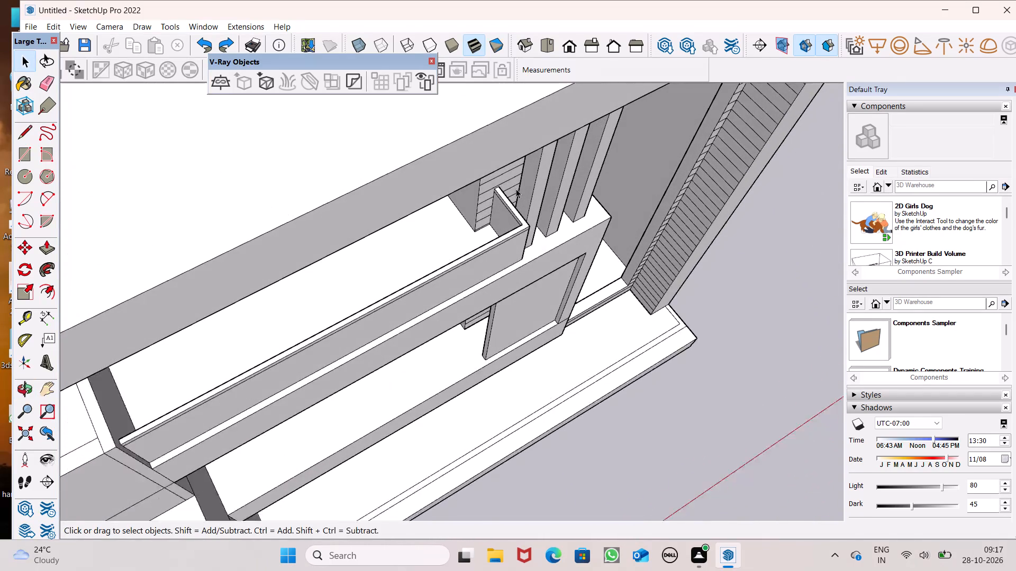
scroll(516, 189, up, 2)
middle_drag(541, 259, 512, 219)
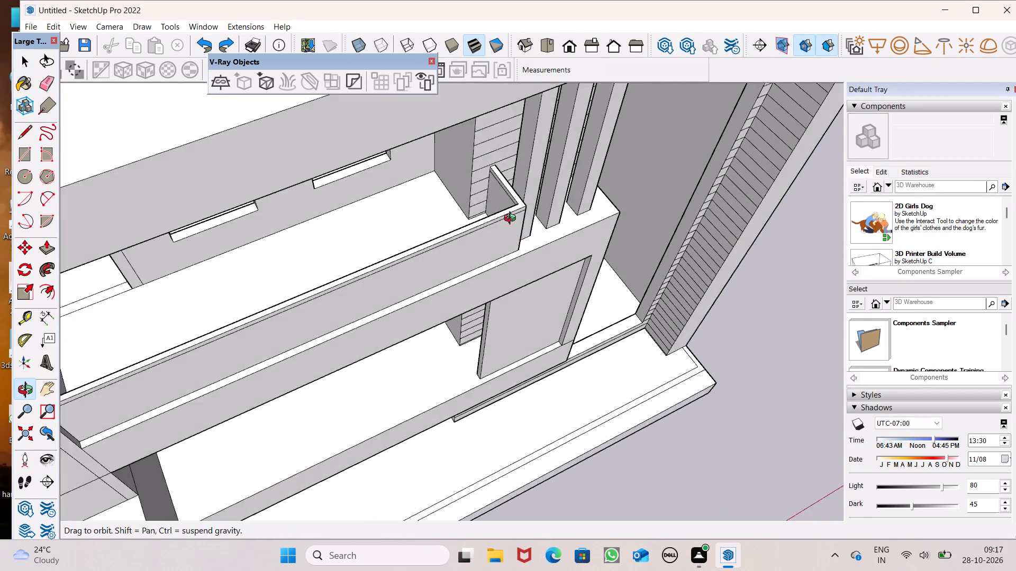
middle_drag(512, 219, 431, 116)
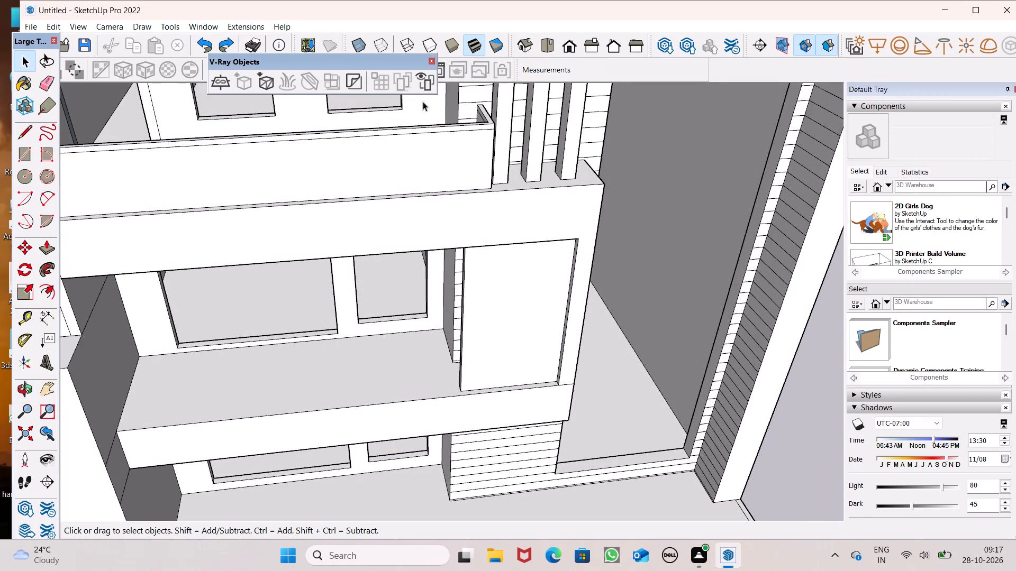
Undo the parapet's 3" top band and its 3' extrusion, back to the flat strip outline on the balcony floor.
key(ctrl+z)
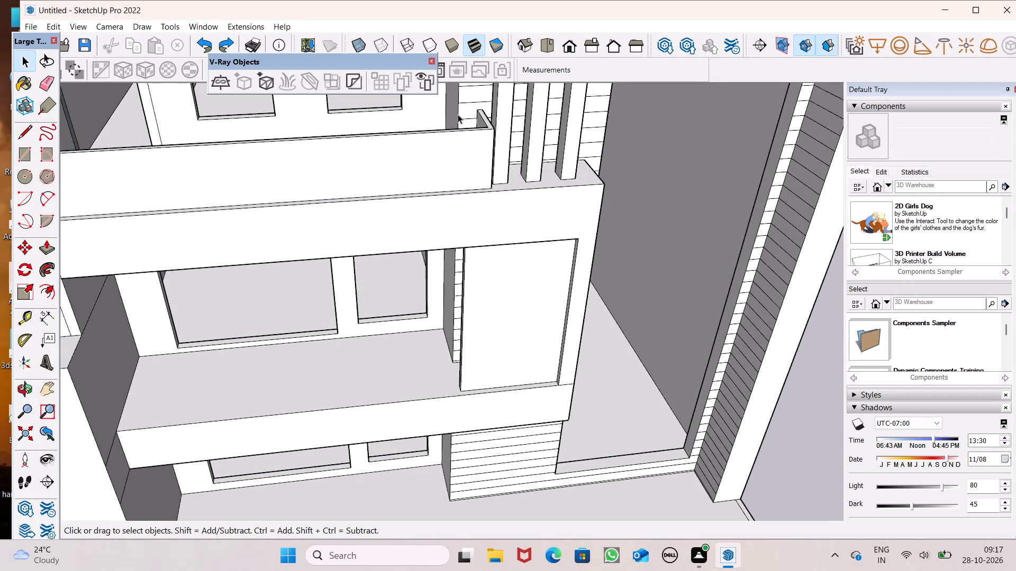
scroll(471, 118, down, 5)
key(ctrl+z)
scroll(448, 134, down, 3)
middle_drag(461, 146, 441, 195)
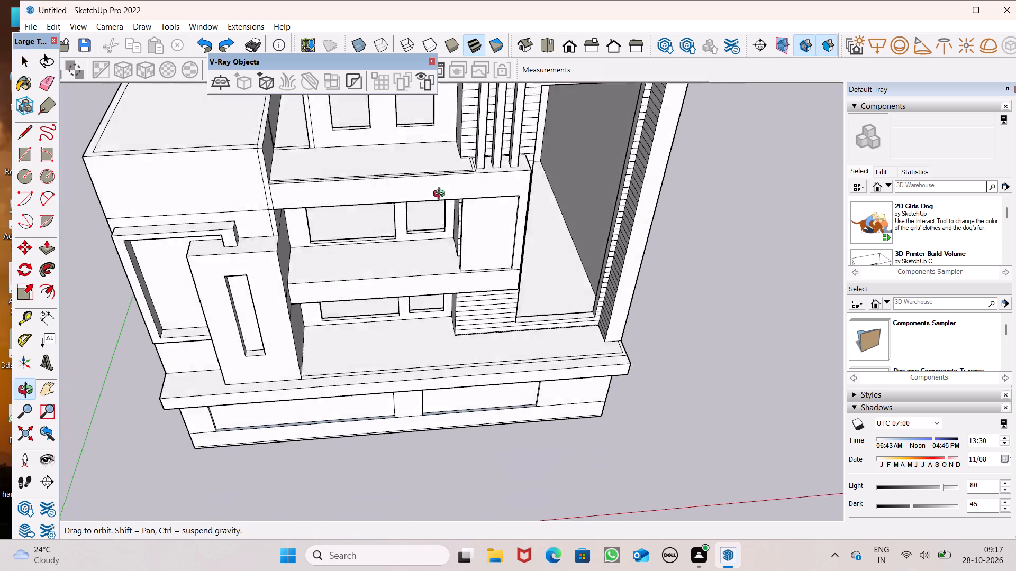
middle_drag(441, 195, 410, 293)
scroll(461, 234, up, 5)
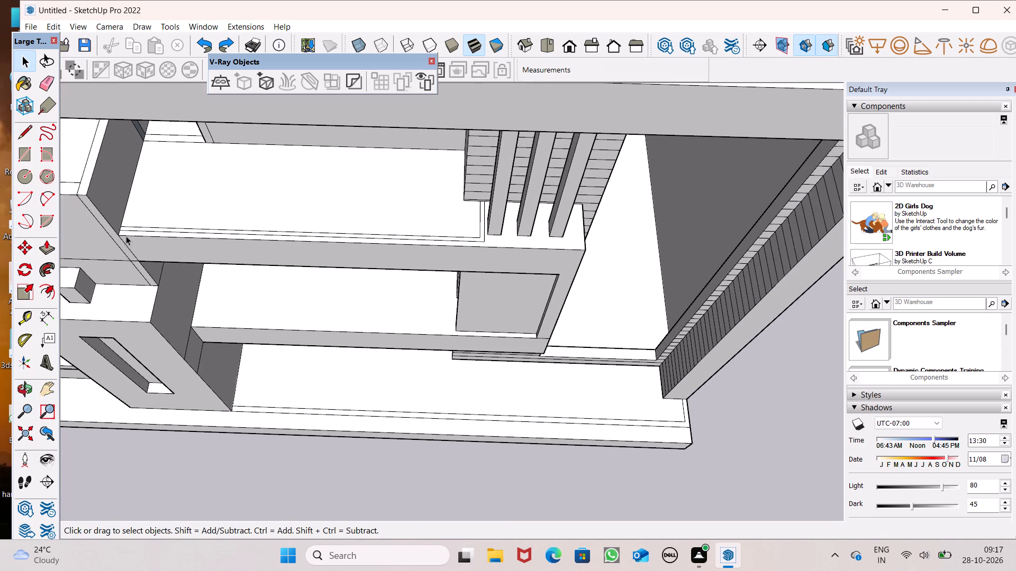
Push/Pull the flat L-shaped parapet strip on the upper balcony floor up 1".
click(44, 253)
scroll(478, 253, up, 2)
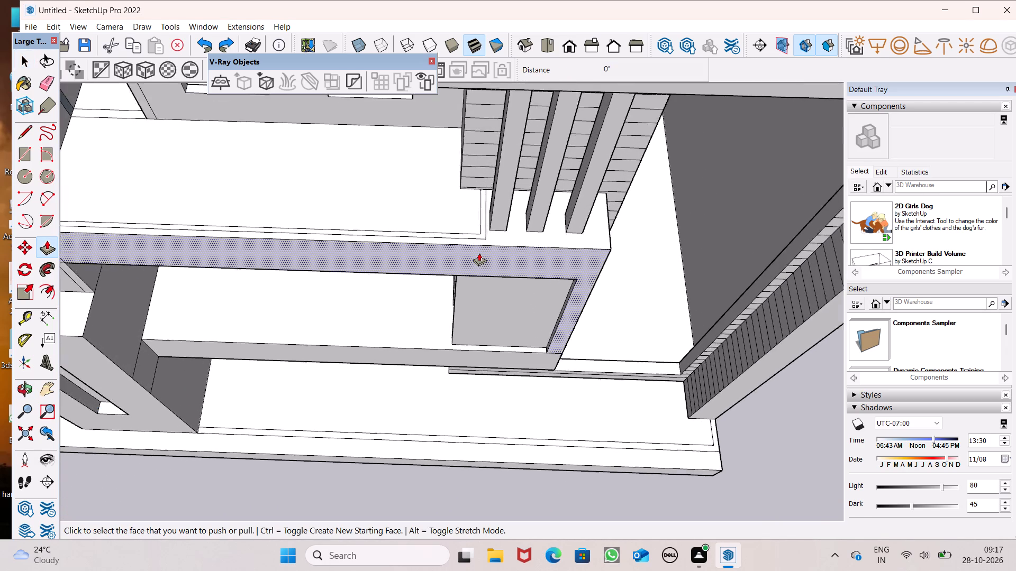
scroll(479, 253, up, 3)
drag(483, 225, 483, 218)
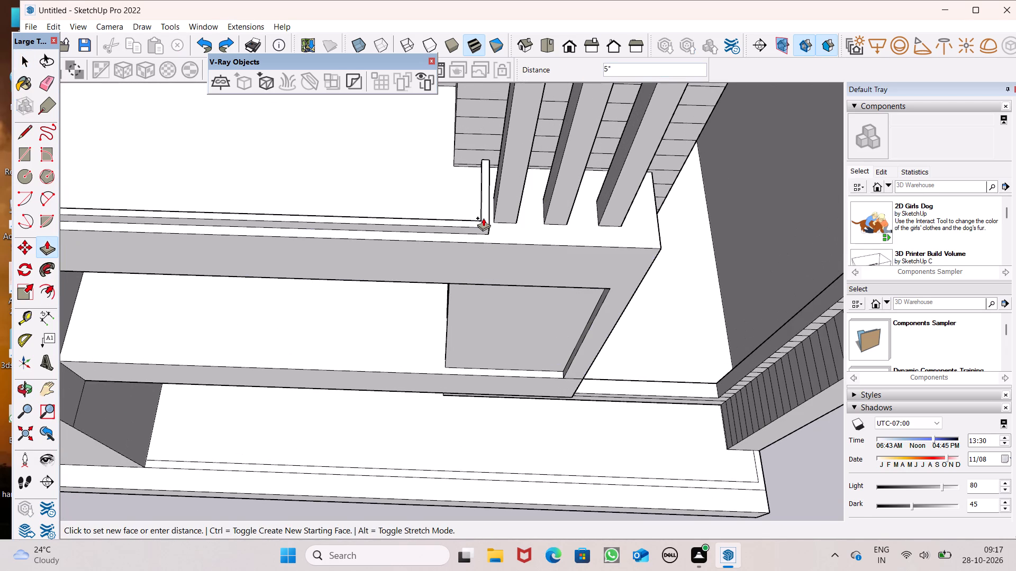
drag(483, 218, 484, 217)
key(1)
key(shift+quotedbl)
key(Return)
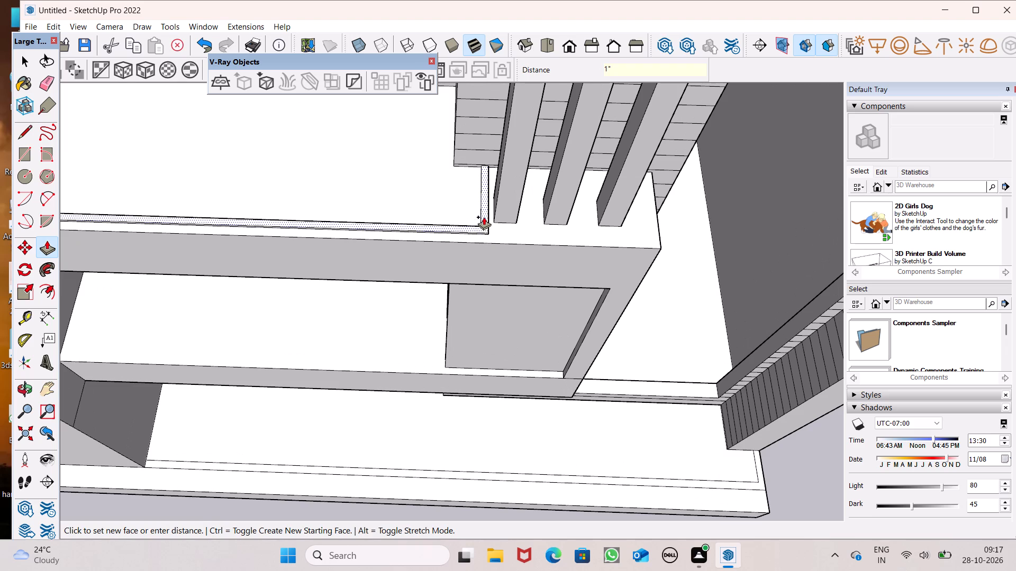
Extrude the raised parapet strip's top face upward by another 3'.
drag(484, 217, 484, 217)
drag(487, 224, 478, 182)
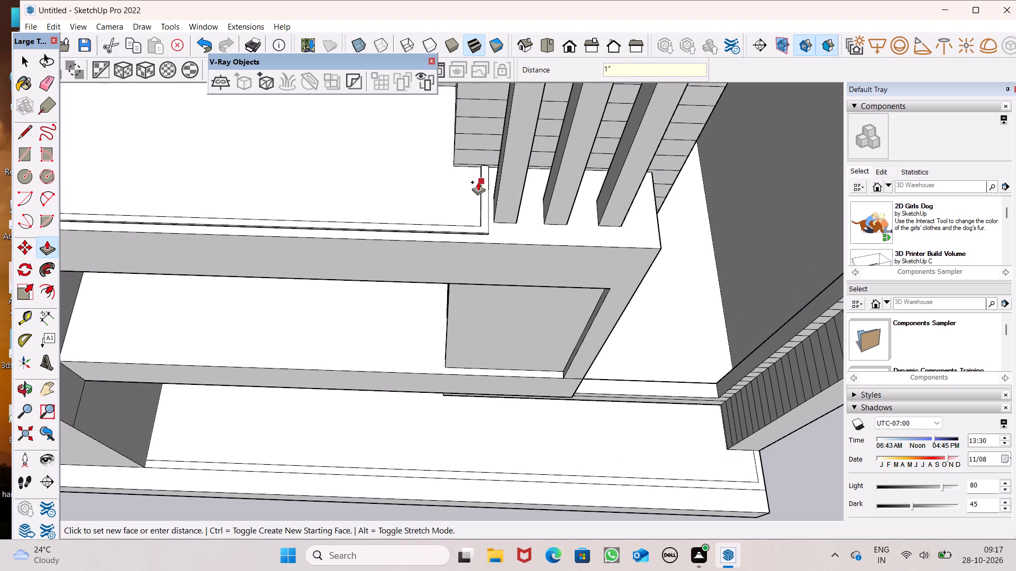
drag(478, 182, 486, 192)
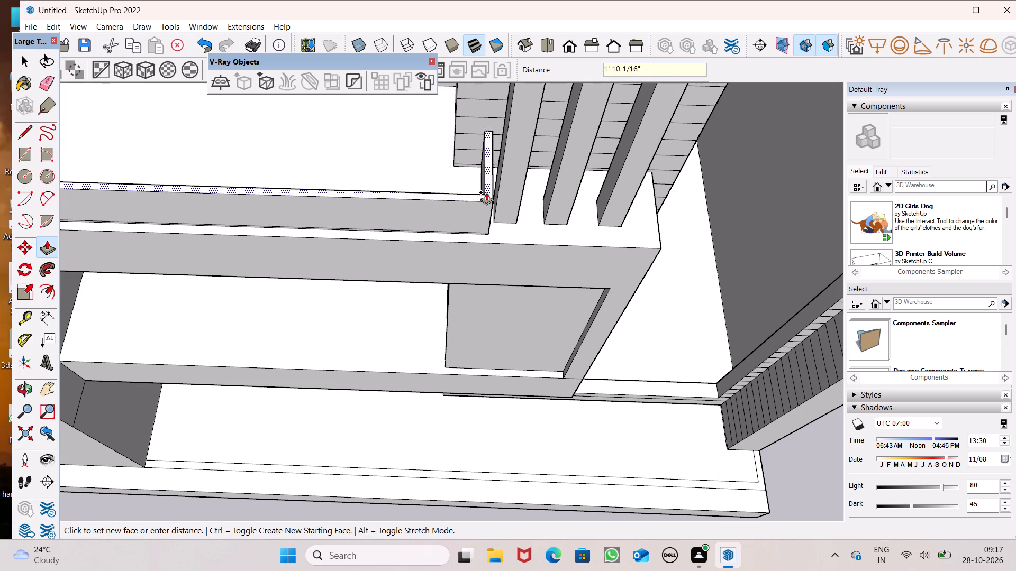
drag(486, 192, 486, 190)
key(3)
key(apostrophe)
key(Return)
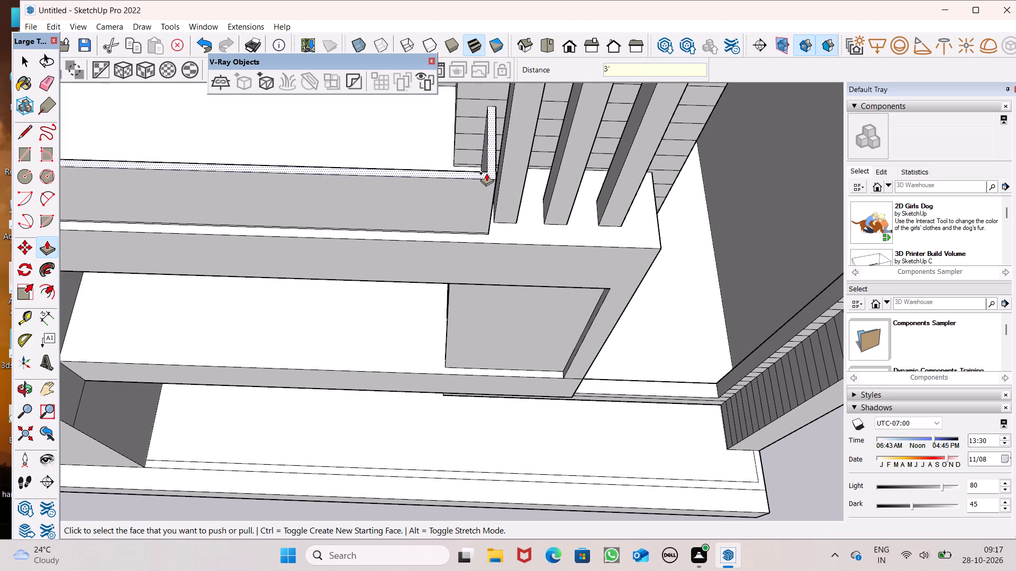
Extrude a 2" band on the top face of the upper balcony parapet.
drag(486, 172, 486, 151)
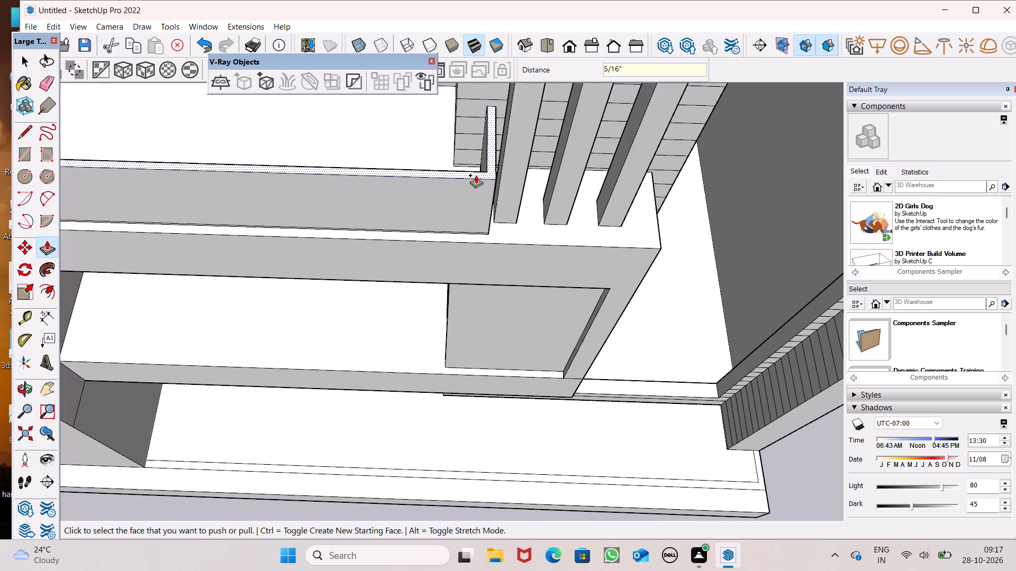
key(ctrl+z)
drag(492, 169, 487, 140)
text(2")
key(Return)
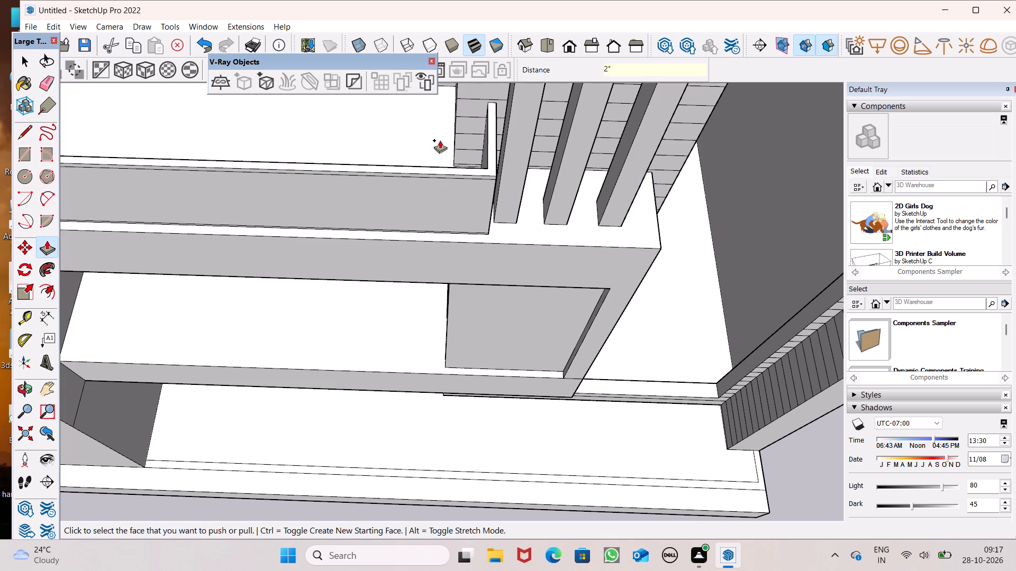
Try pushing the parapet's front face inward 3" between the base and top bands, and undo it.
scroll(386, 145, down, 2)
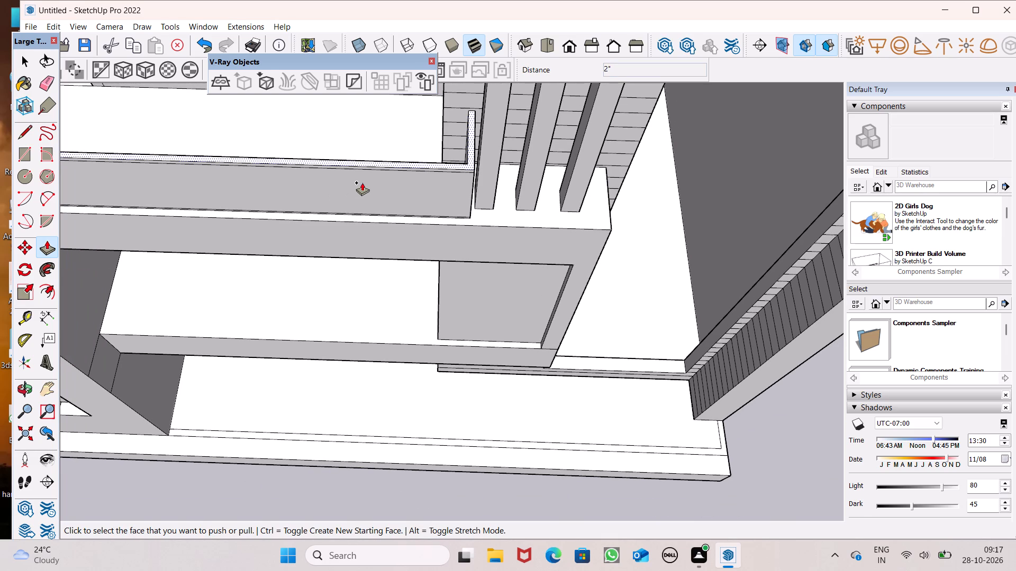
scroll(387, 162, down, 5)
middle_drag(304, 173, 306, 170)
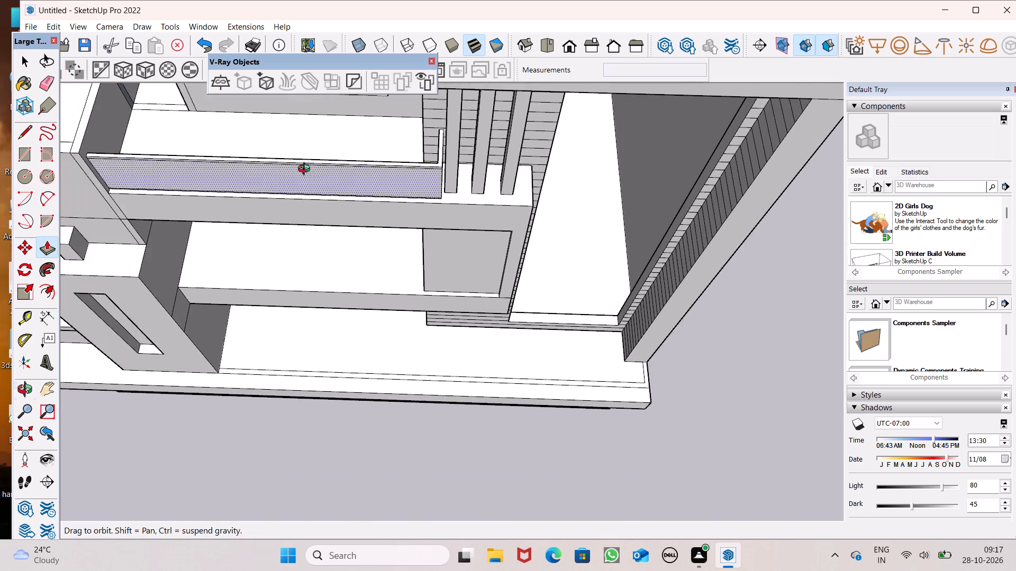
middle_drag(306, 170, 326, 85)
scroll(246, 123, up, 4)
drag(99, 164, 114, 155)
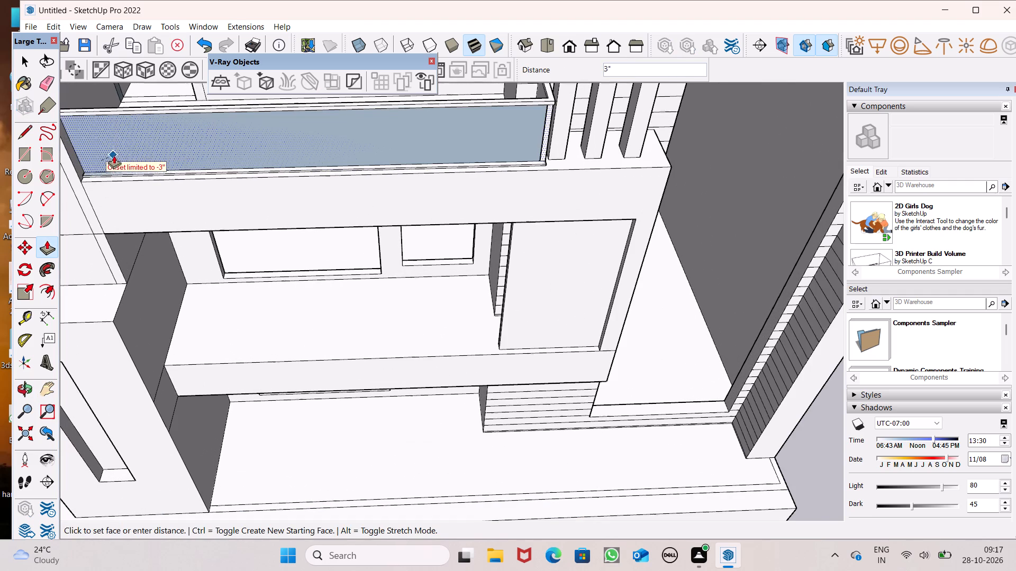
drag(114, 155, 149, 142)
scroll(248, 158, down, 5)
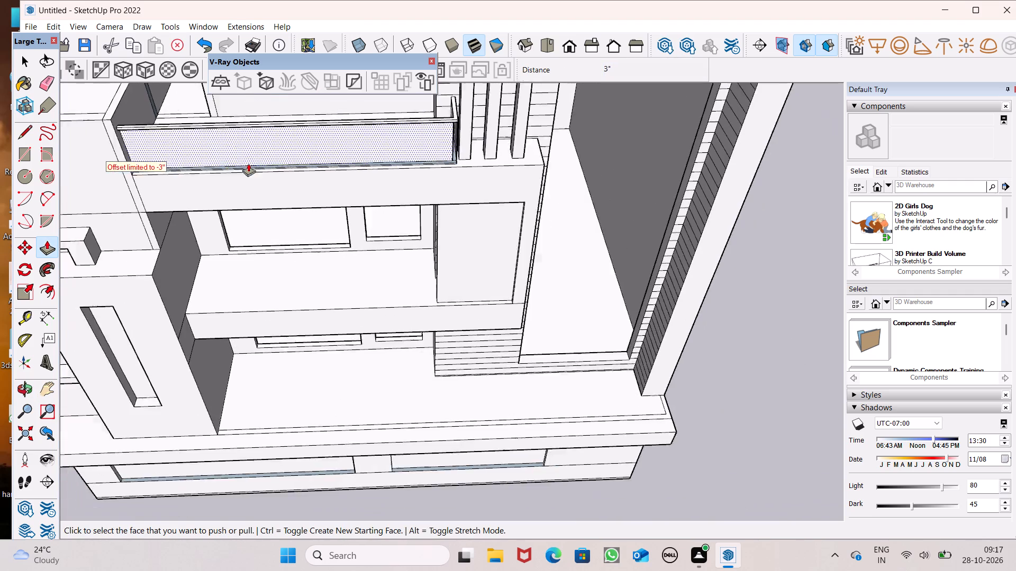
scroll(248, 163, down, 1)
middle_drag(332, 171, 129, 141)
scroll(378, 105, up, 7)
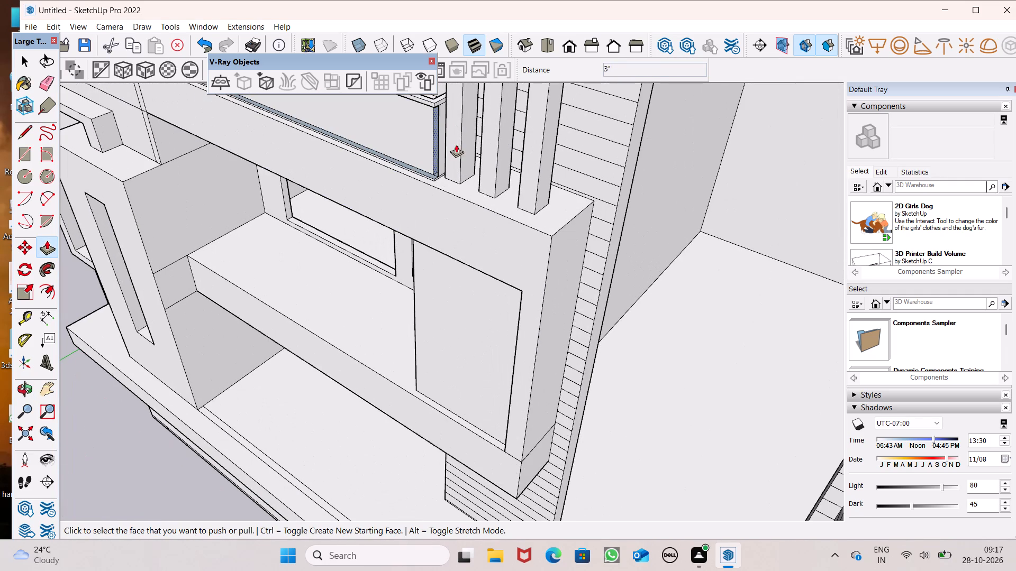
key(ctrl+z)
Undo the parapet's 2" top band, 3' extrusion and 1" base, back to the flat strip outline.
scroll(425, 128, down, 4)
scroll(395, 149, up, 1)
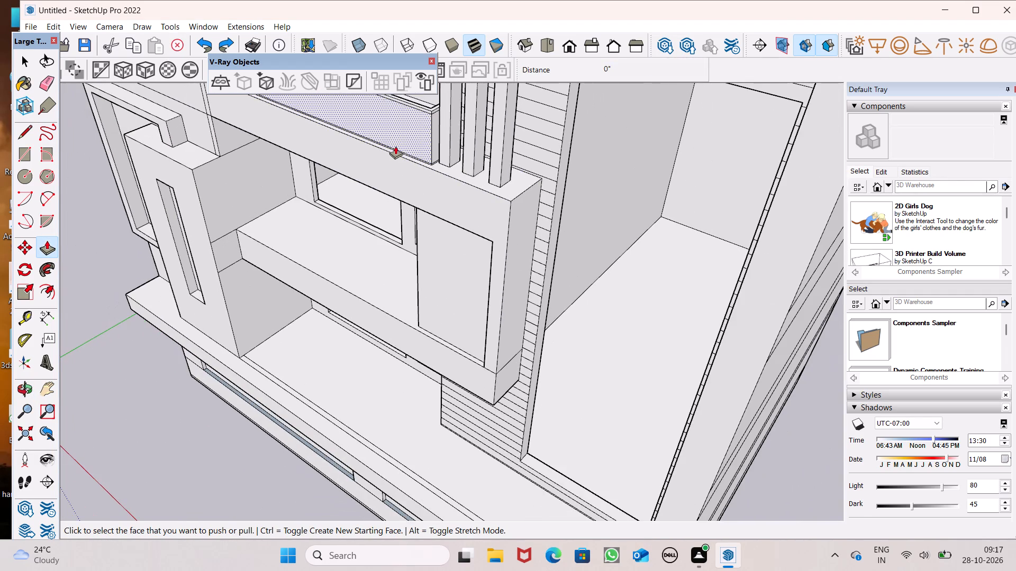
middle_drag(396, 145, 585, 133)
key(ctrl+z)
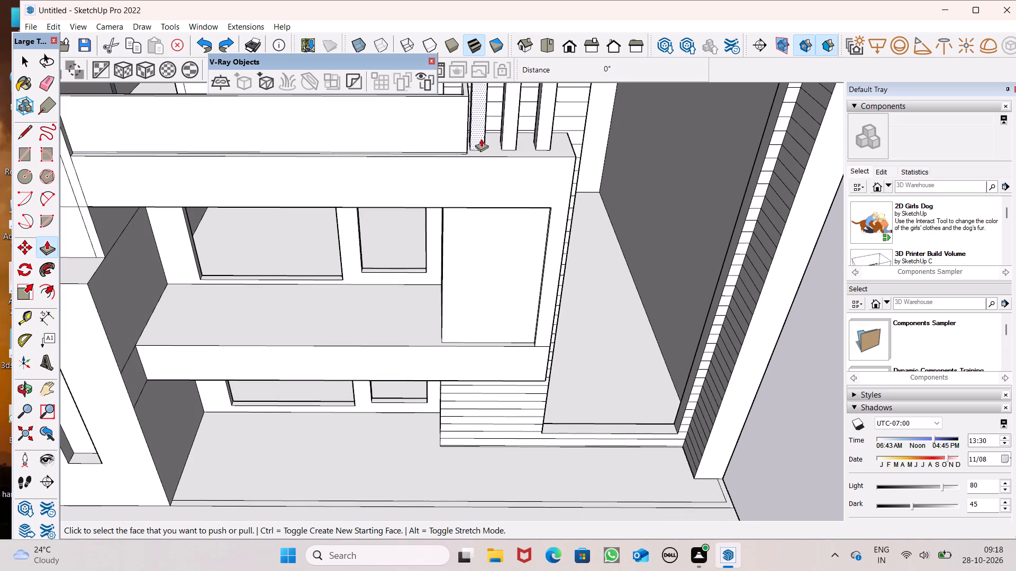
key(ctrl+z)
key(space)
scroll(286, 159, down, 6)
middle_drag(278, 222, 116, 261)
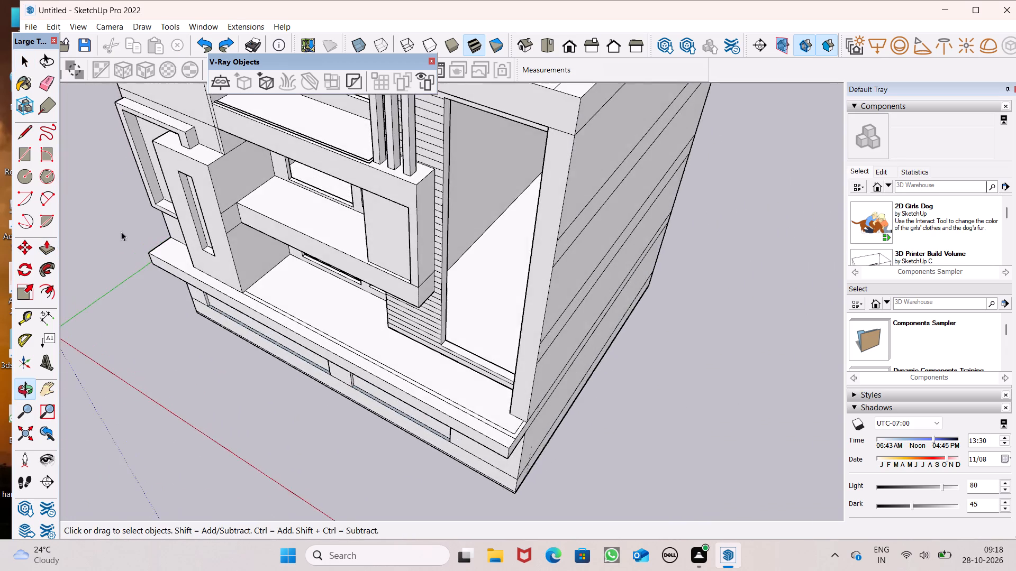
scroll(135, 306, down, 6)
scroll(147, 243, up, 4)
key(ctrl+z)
Erase the stray narrow vertical face at the inner end of the upper balcony's side wall.
middle_drag(229, 242, 267, 179)
scroll(237, 228, up, 1)
scroll(226, 161, up, 10)
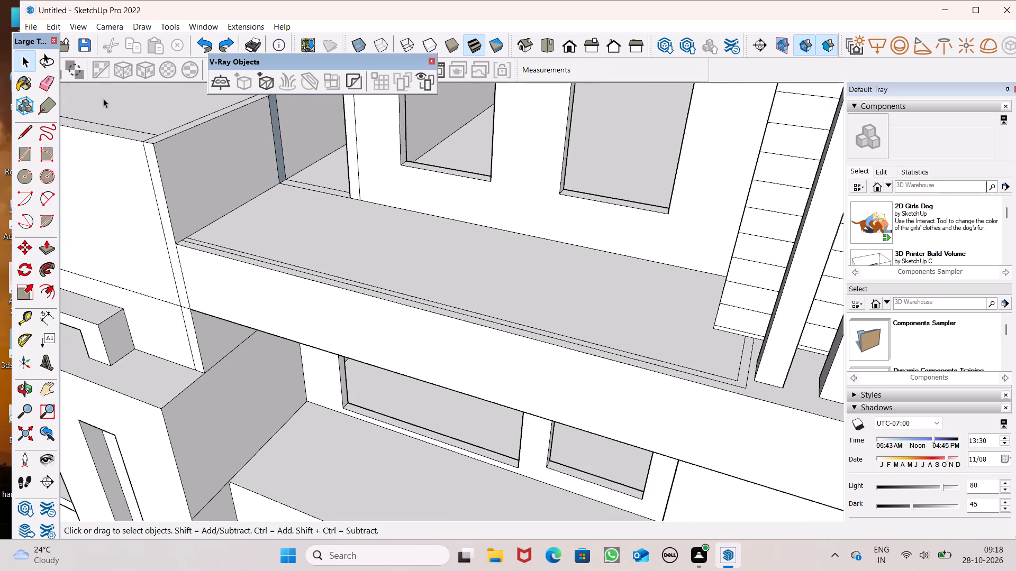
drag(50, 88, 57, 88)
drag(274, 145, 287, 127)
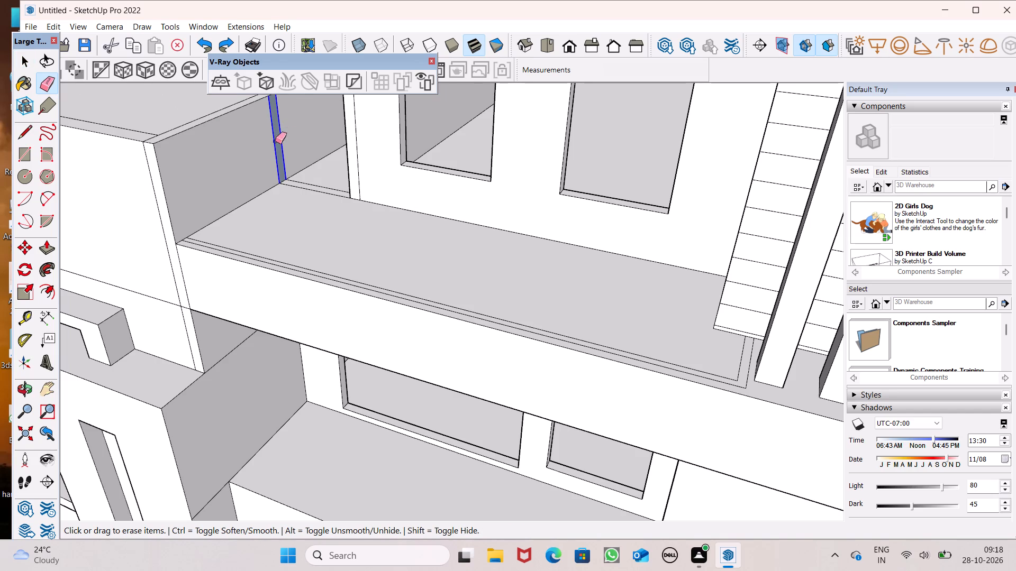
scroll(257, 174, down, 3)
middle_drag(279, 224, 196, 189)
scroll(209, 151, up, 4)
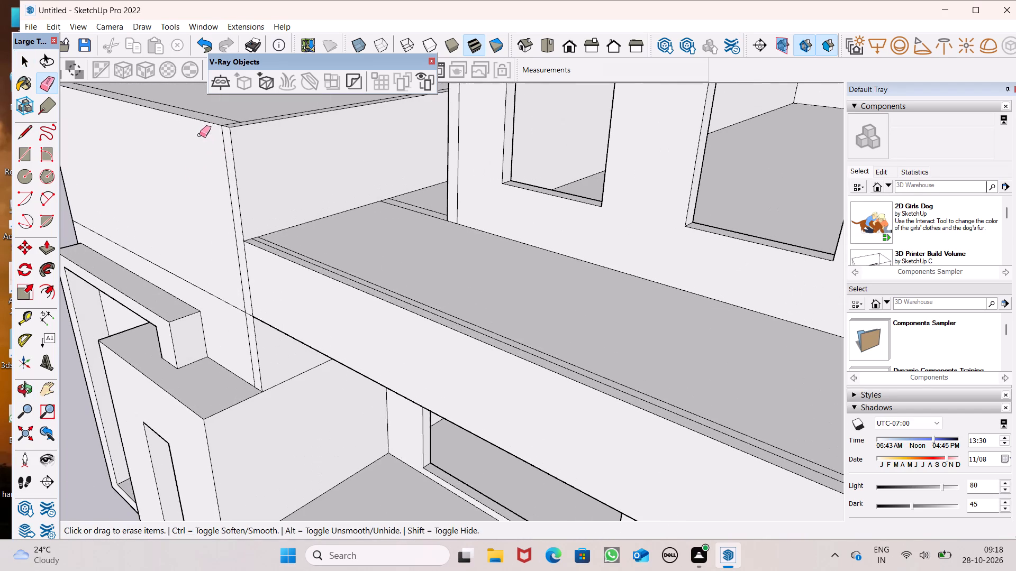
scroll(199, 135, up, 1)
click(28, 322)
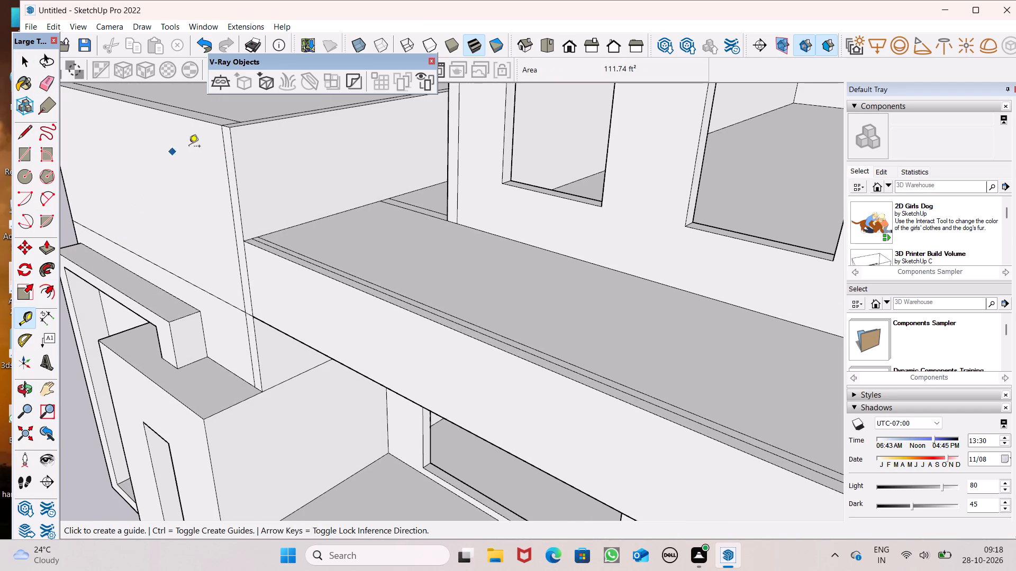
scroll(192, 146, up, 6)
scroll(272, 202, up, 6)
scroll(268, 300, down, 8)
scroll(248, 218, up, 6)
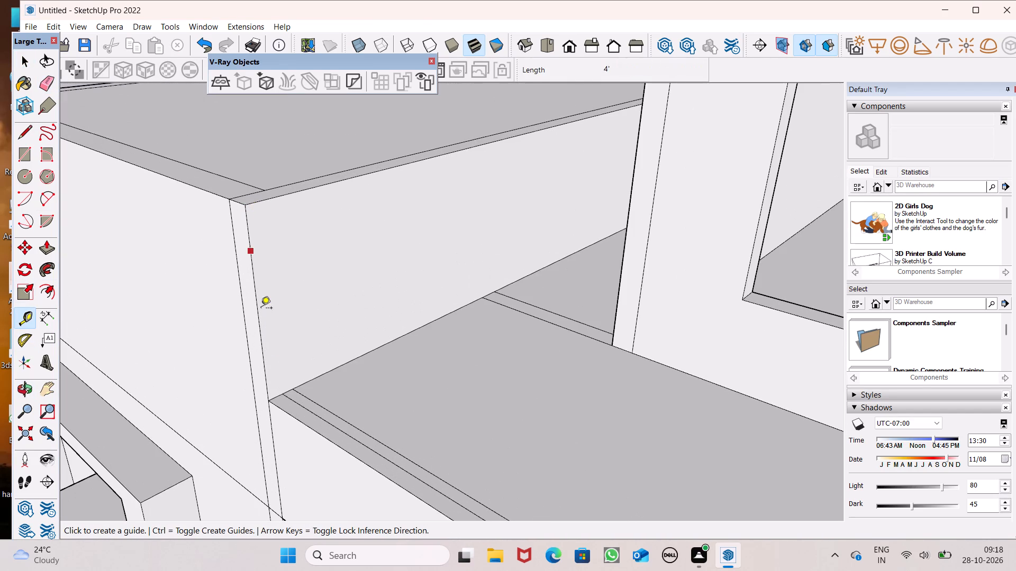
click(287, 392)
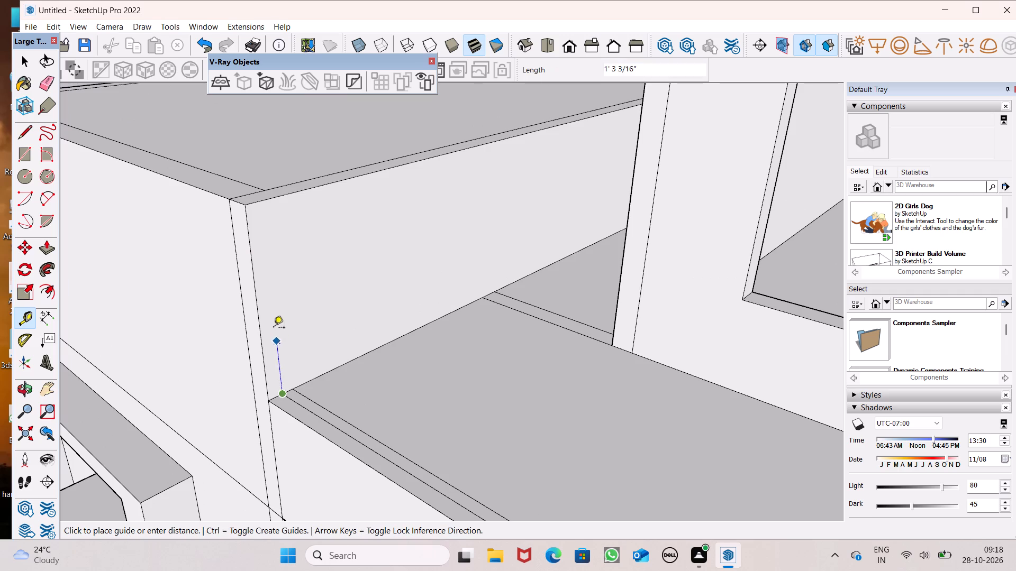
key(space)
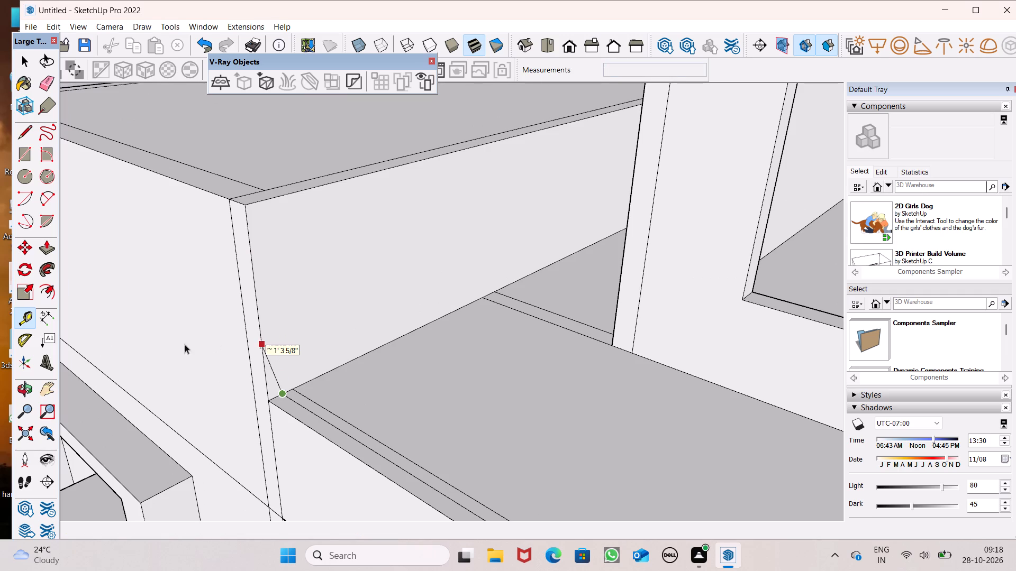
Place a guide 7' above the balcony floor edge along the side wall with the Tape Measure.
click(27, 317)
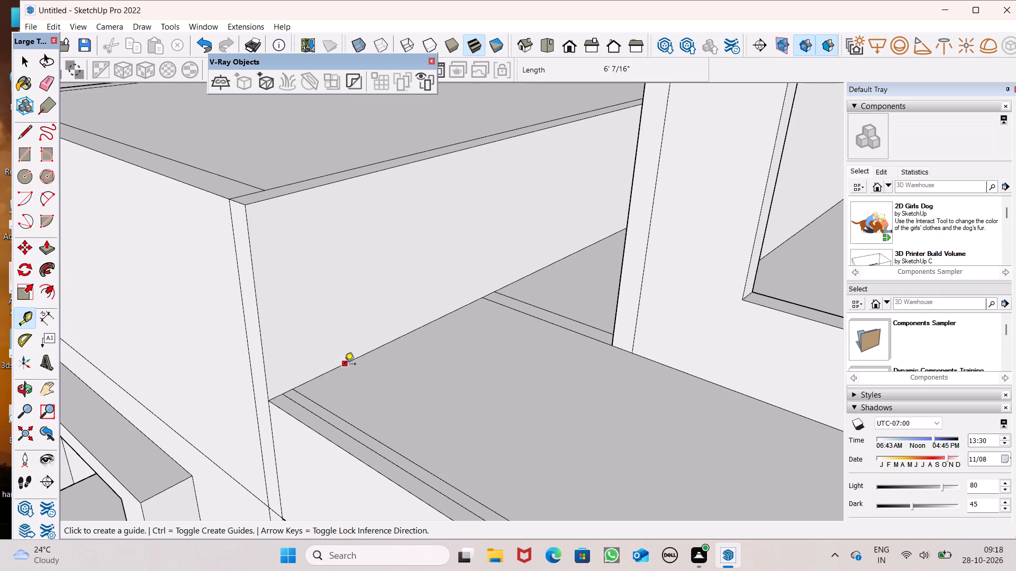
click(344, 365)
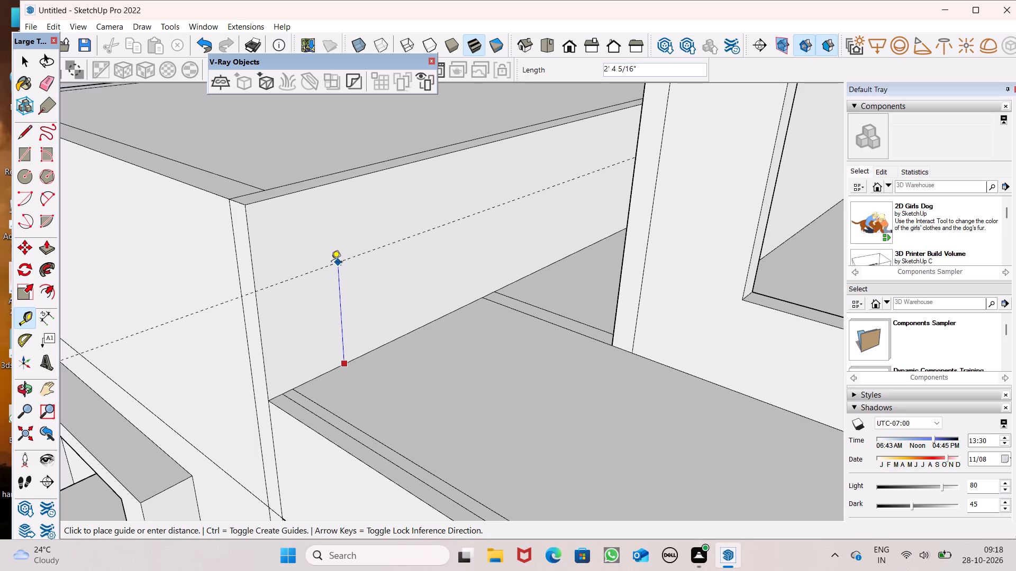
text(7')
key(Return)
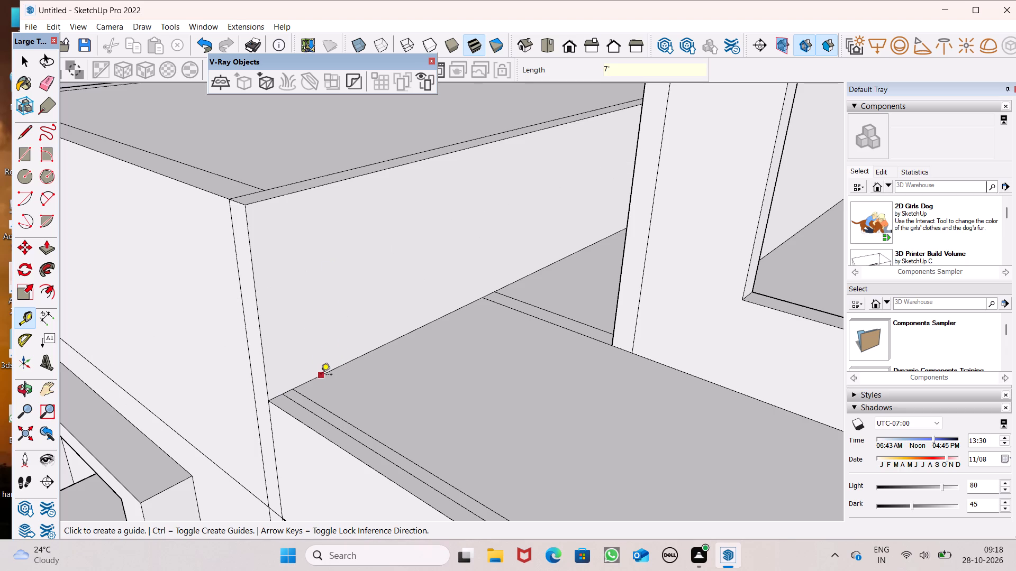
Place a guide 3' above the balcony floor edge along the side wall.
drag(320, 375, 311, 256)
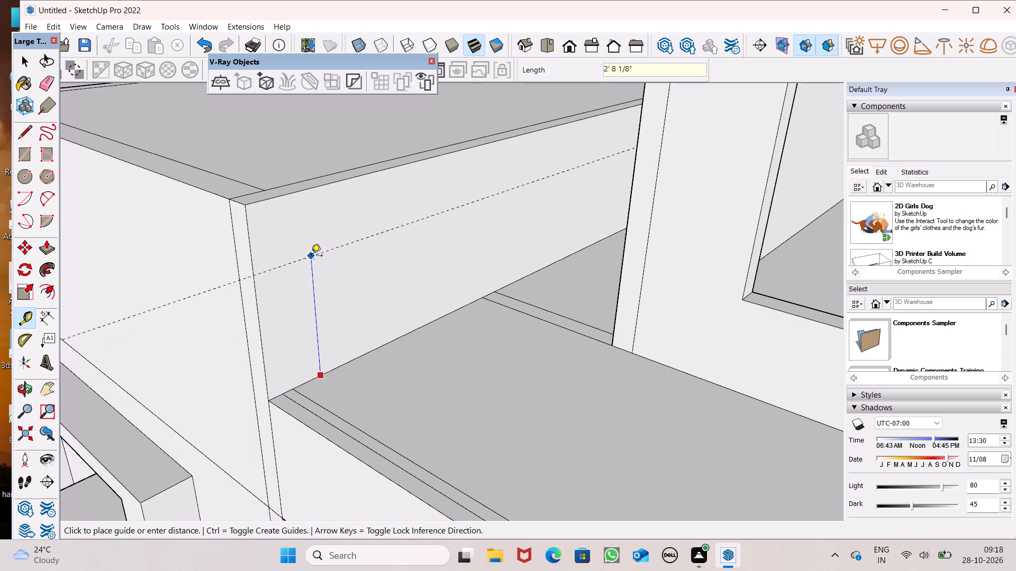
drag(311, 256, 310, 253)
text(3')
key(Return)
Place a second parallel guide 2" above the 3' guide on the side wall.
scroll(257, 250, up, 3)
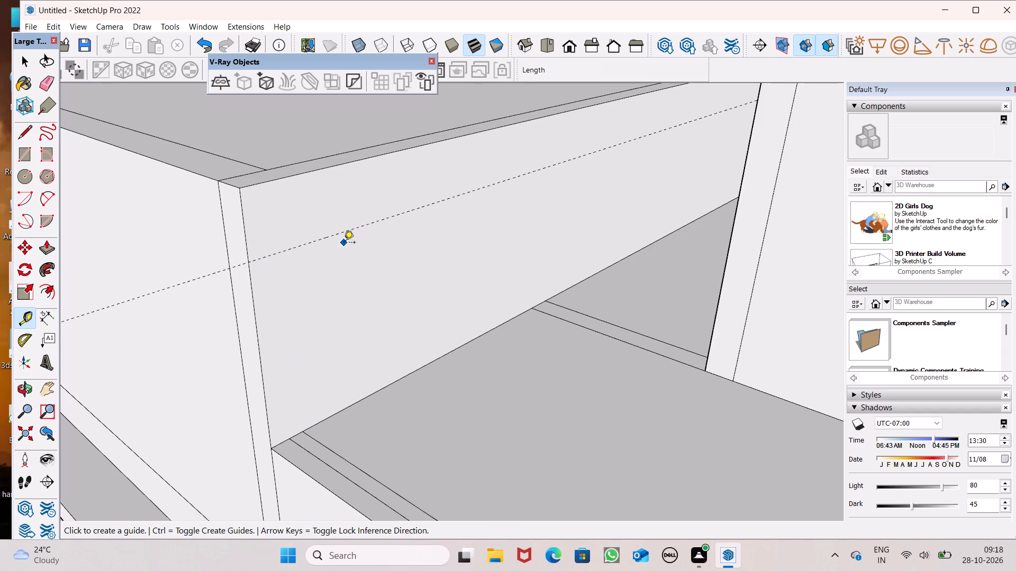
drag(337, 235, 330, 214)
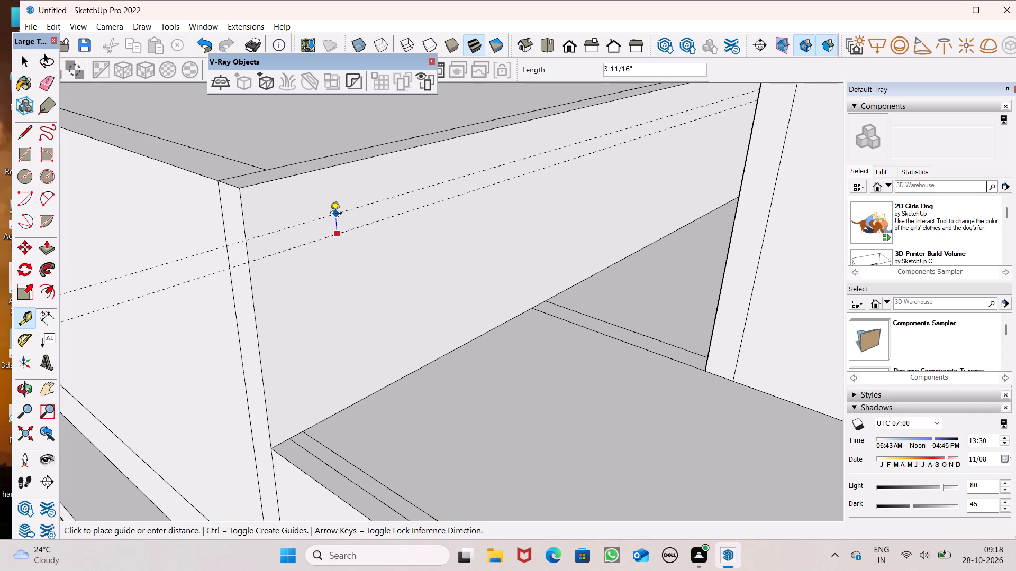
drag(330, 214, 330, 214)
key(2)
key(shift+quotedbl)
key(Return)
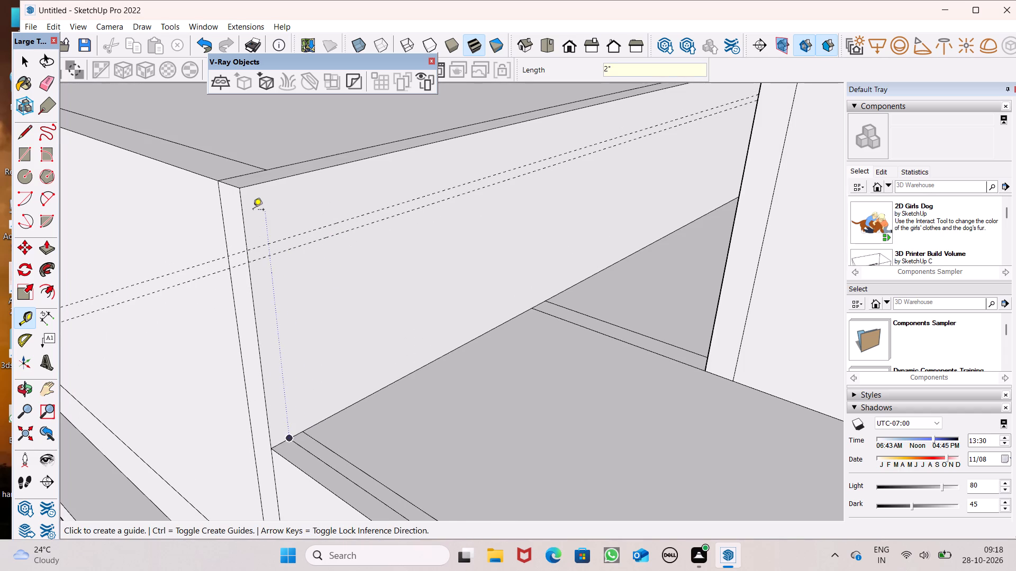
Draw a 3' 2" high parapet end profile on the side wall, from the floor strip's edges up to the upper guide.
scroll(253, 210, down, 1)
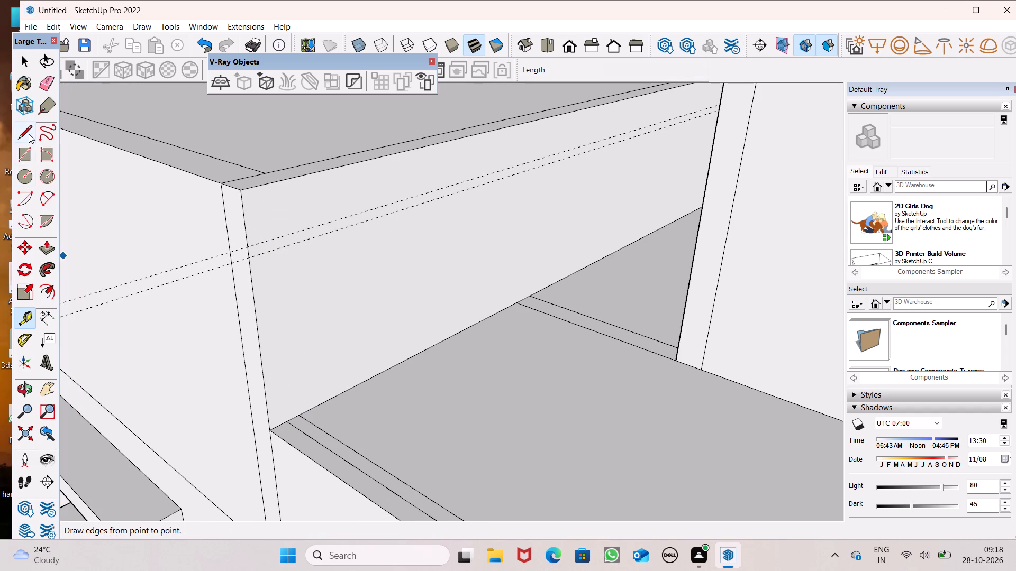
click(29, 134)
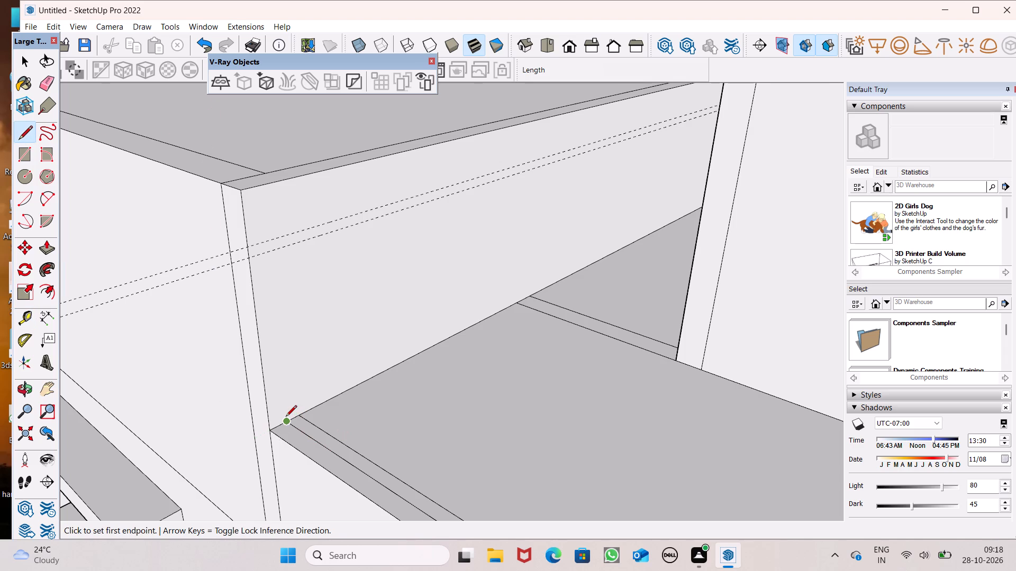
drag(285, 417, 285, 383)
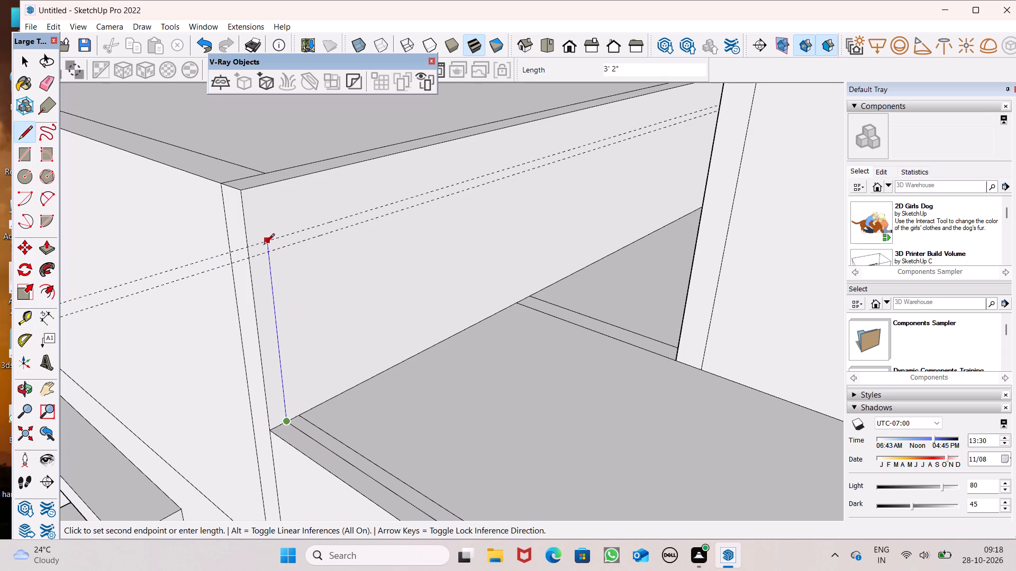
click(264, 245)
click(280, 240)
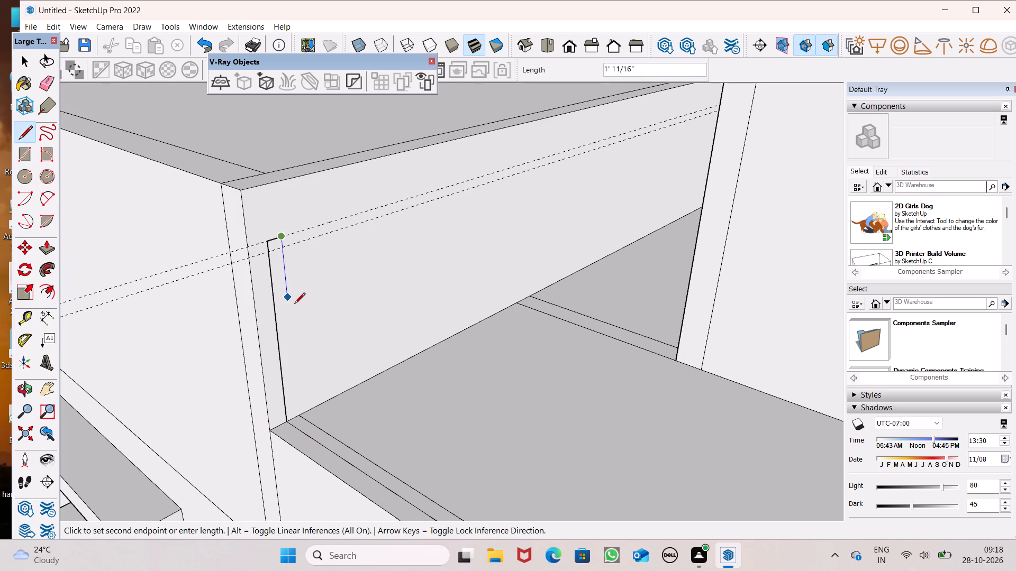
click(298, 421)
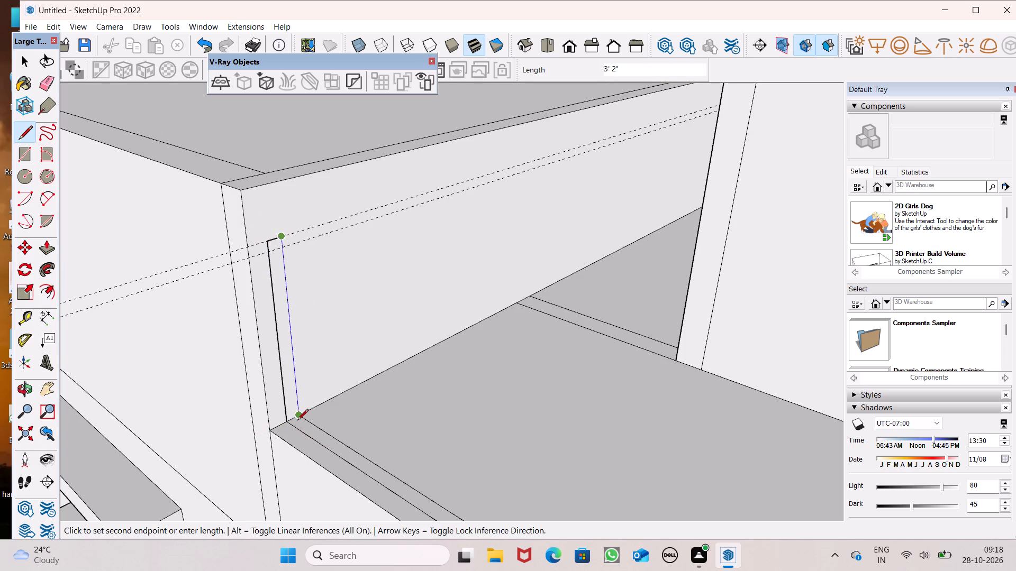
Draw a 3" line across the parapet end profile along the 3' guide, separating the 2" top cap.
key(space)
scroll(236, 241, down, 5)
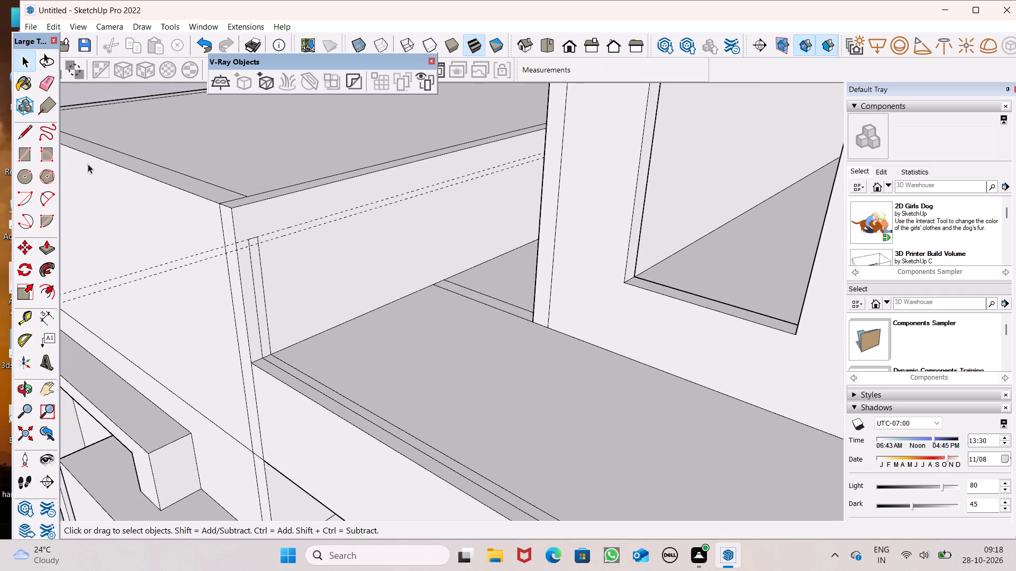
click(22, 135)
scroll(224, 225, up, 4)
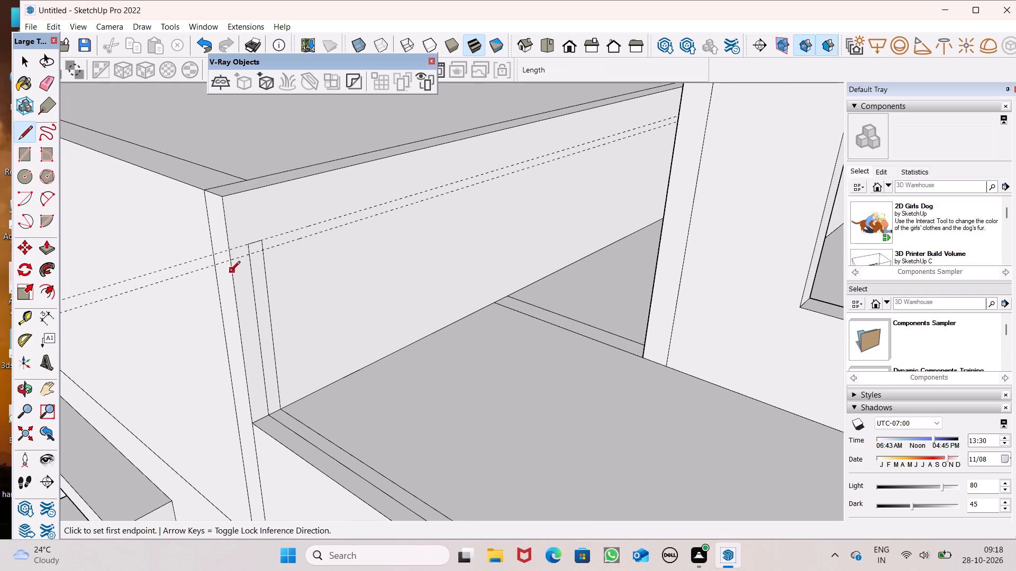
scroll(270, 257, up, 12)
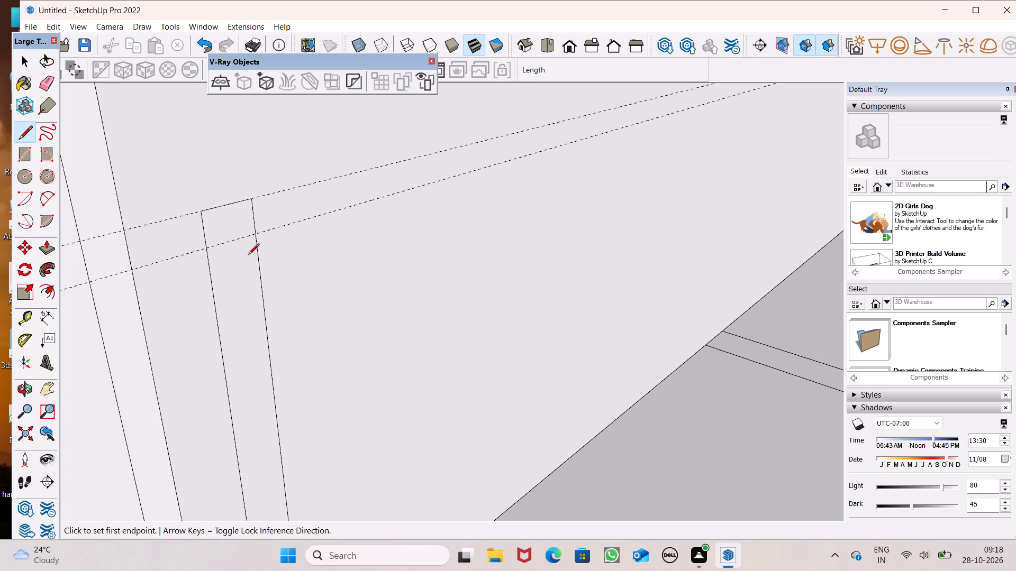
click(206, 253)
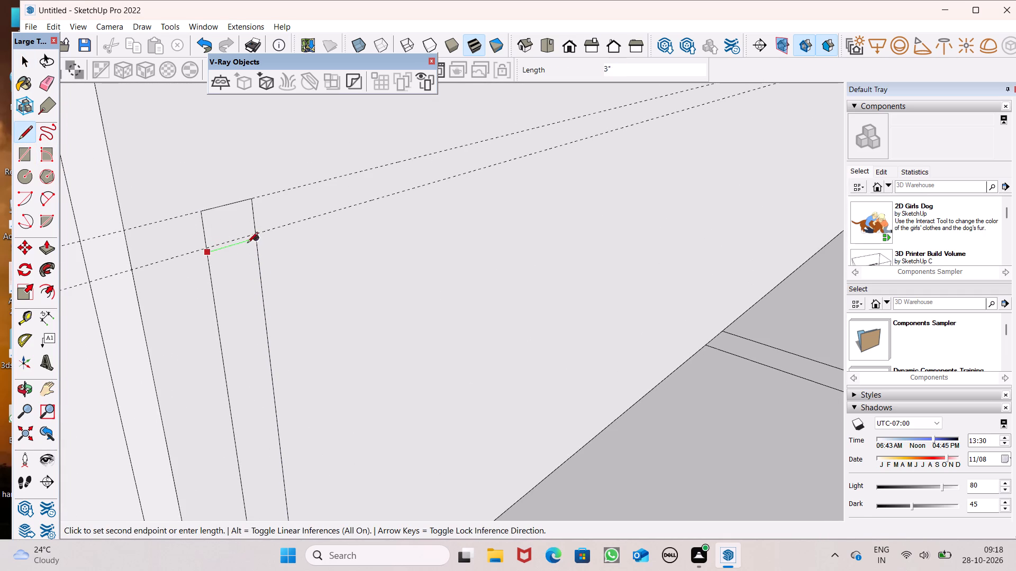
key(b)
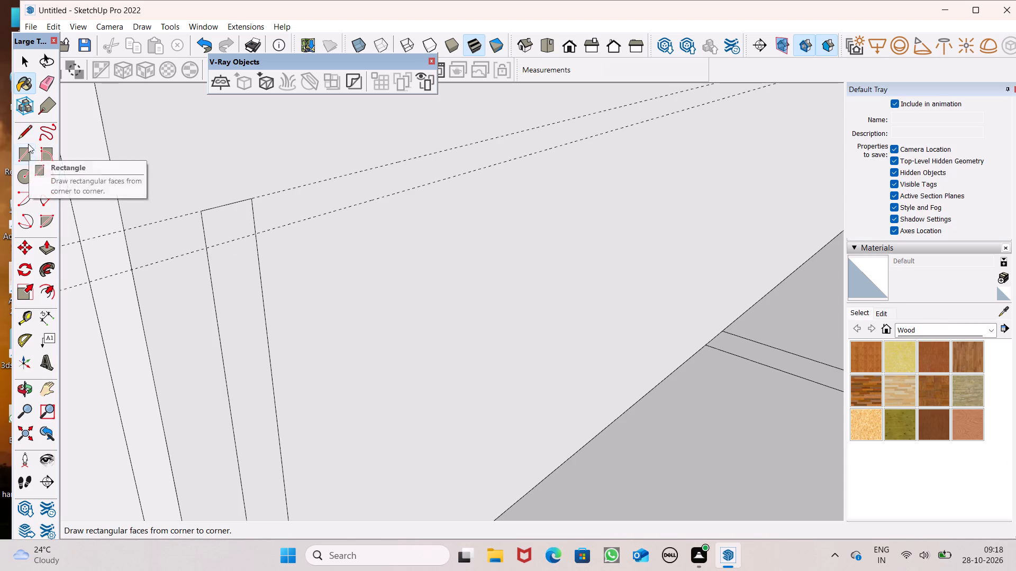
click(27, 124)
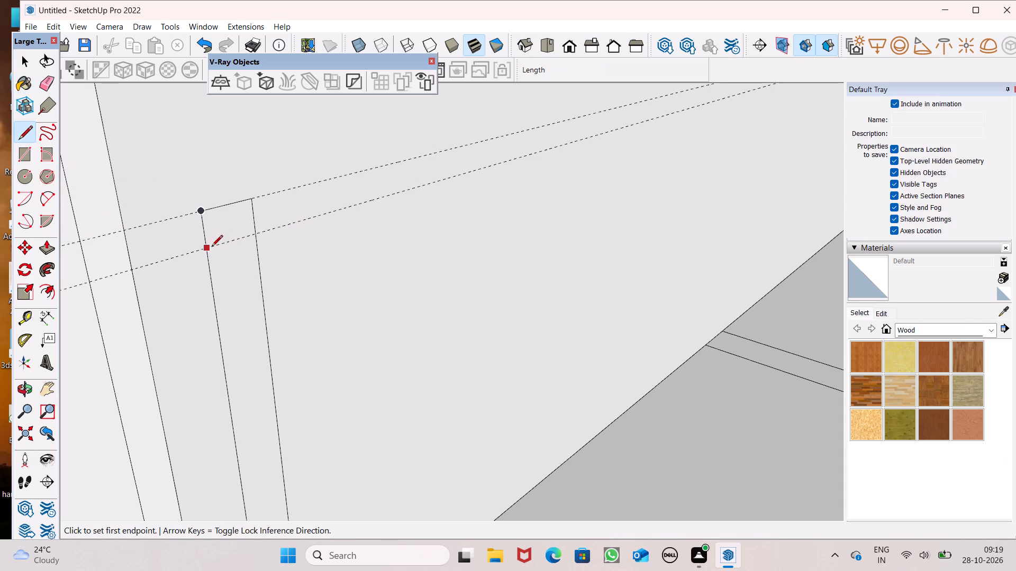
click(212, 247)
click(253, 236)
scroll(265, 197, down, 6)
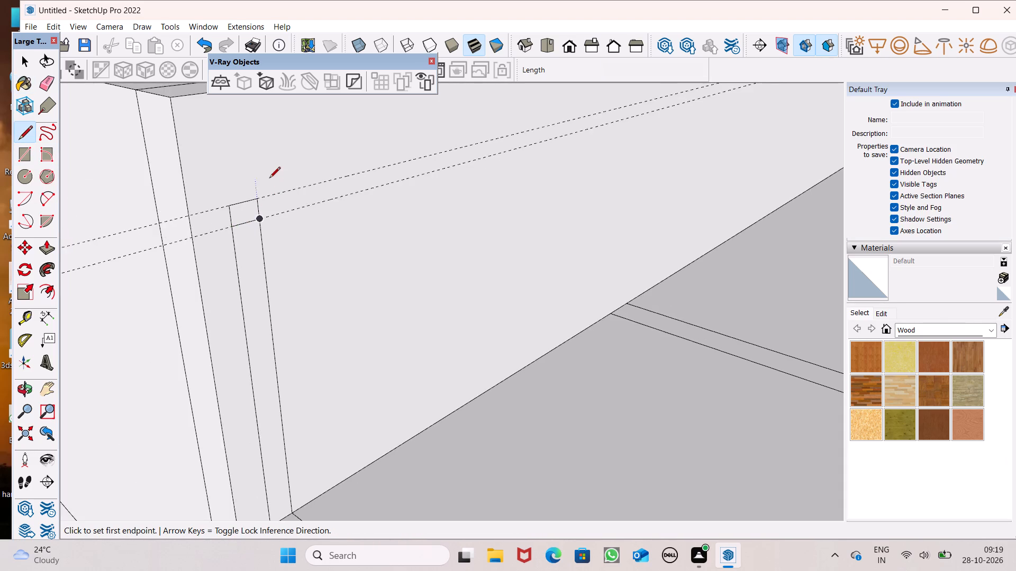
scroll(265, 180, down, 13)
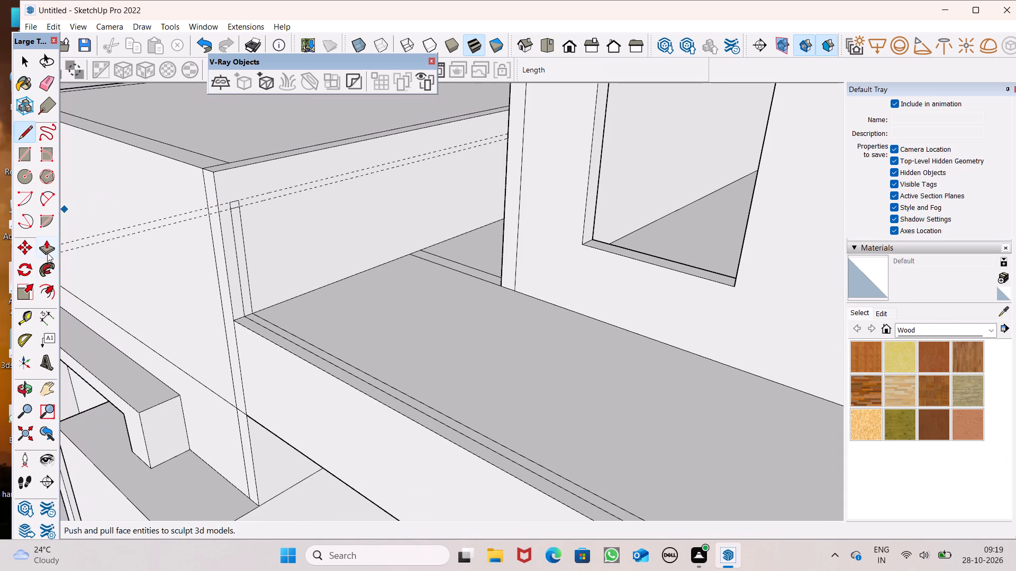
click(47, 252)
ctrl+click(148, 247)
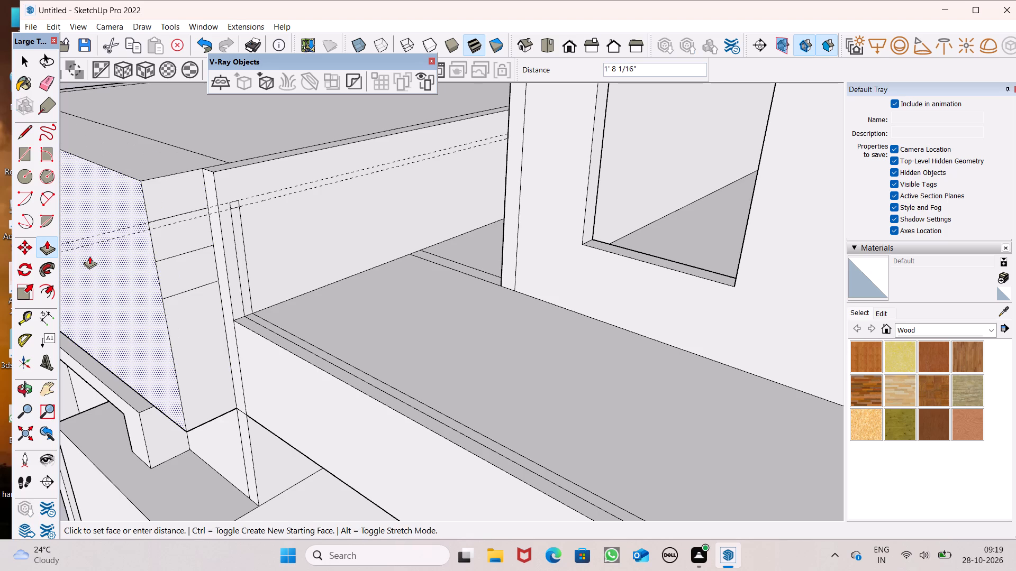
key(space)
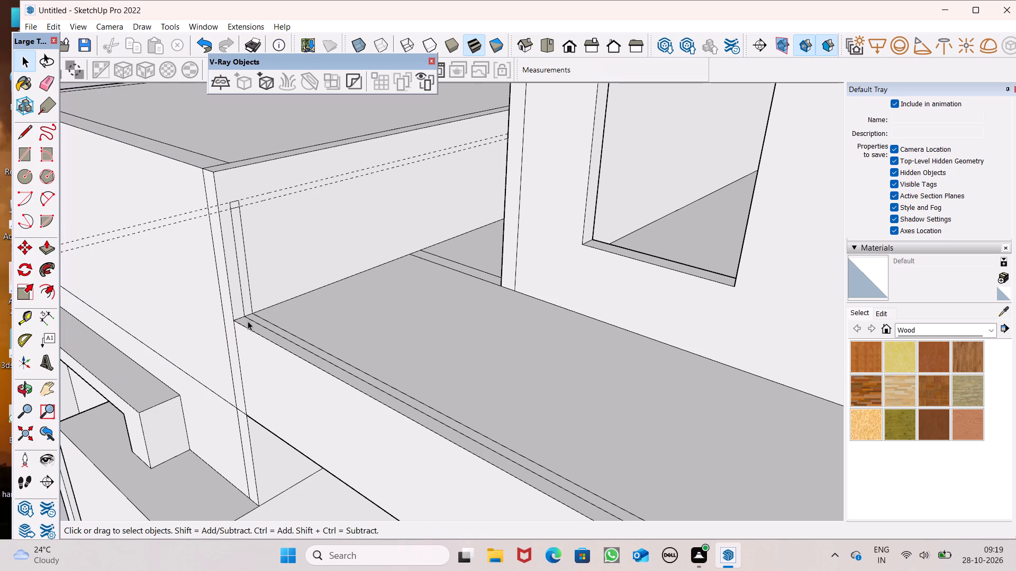
Push/Pull the 2" cap face of the parapet profile about 19' 4" along the balcony front towards the vertical posts.
scroll(232, 194, down, 6)
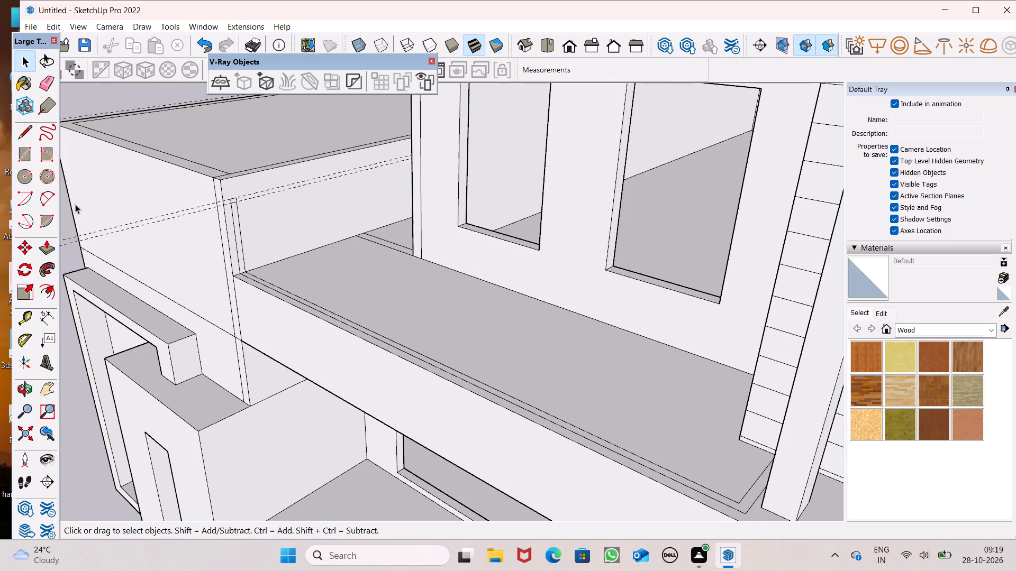
click(48, 250)
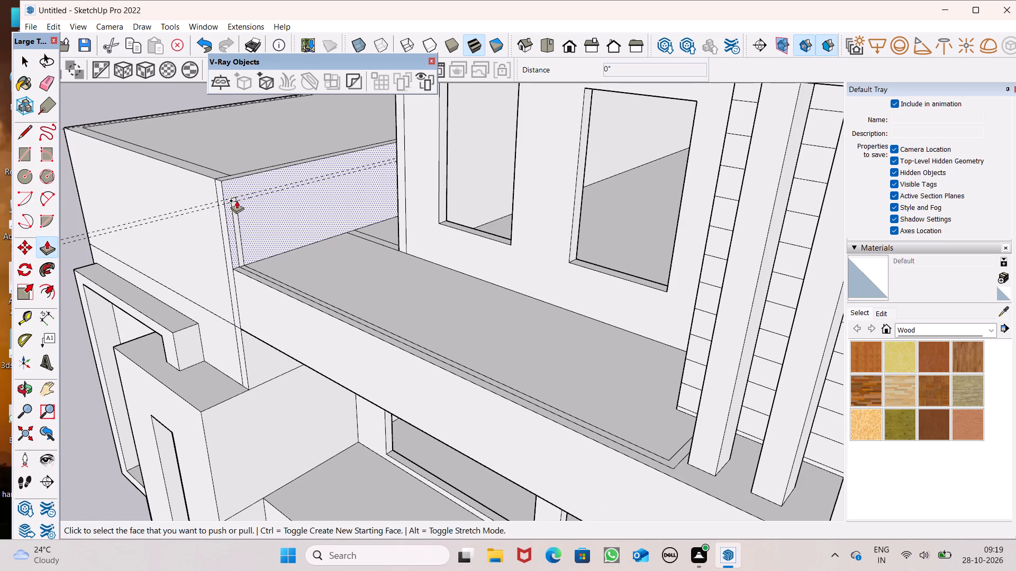
drag(233, 199, 505, 311)
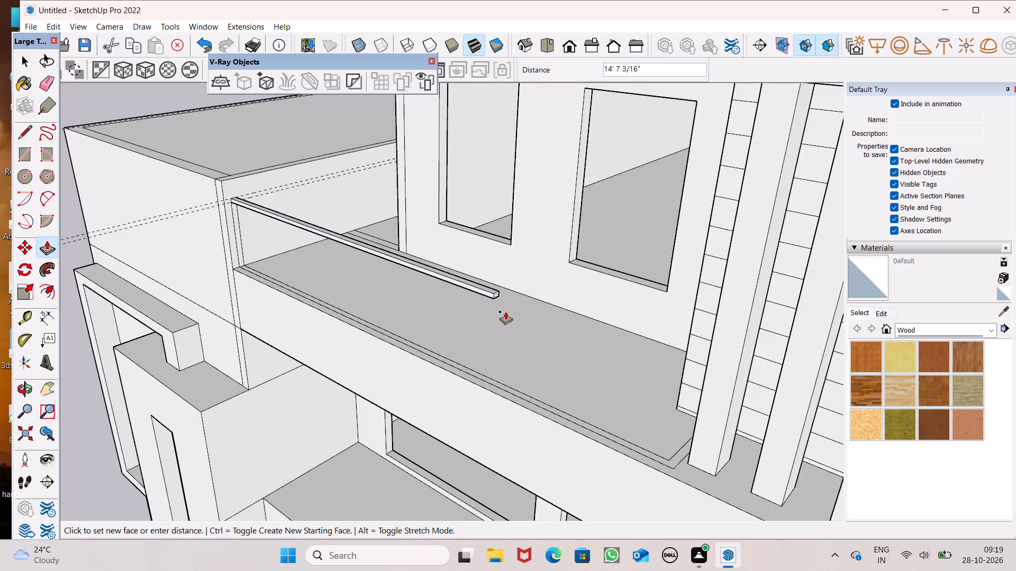
drag(505, 311, 635, 379)
Examine the extruded top rail from several sides along the balcony front, from the side wall to the vertical posts.
middle_drag(663, 392, 663, 391)
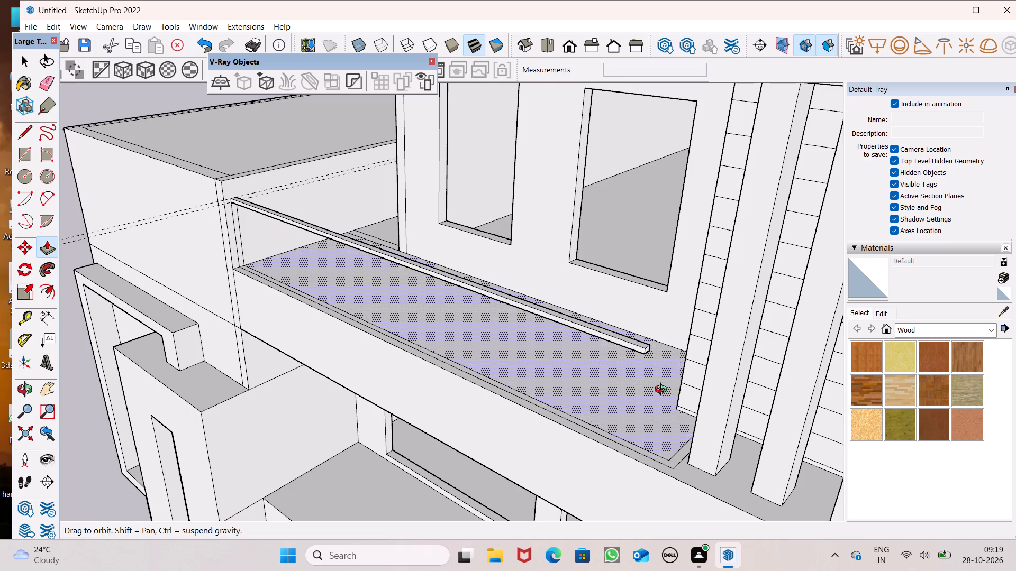
middle_drag(663, 391, 736, 352)
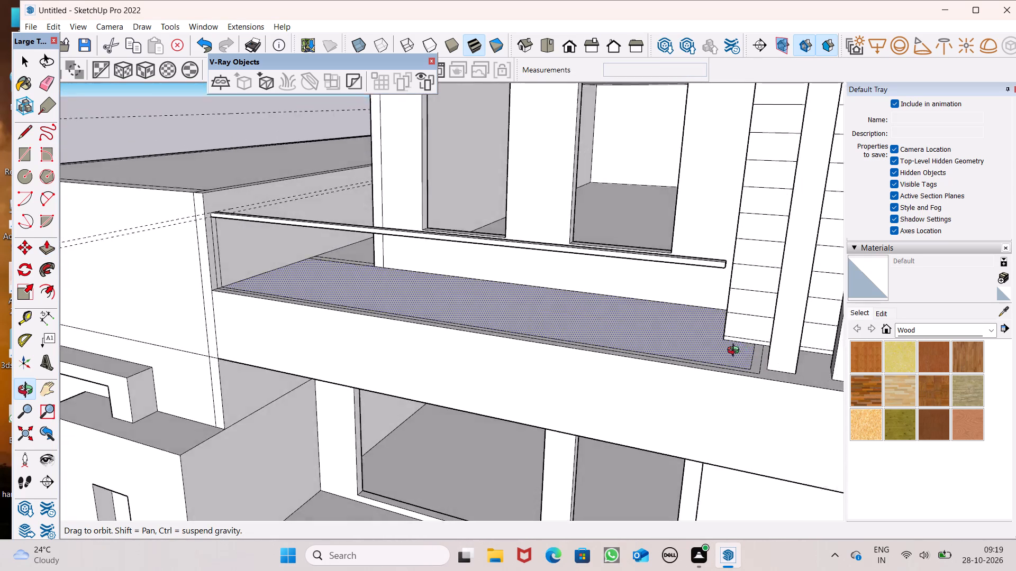
middle_drag(736, 352, 862, 432)
scroll(383, 242, down, 6)
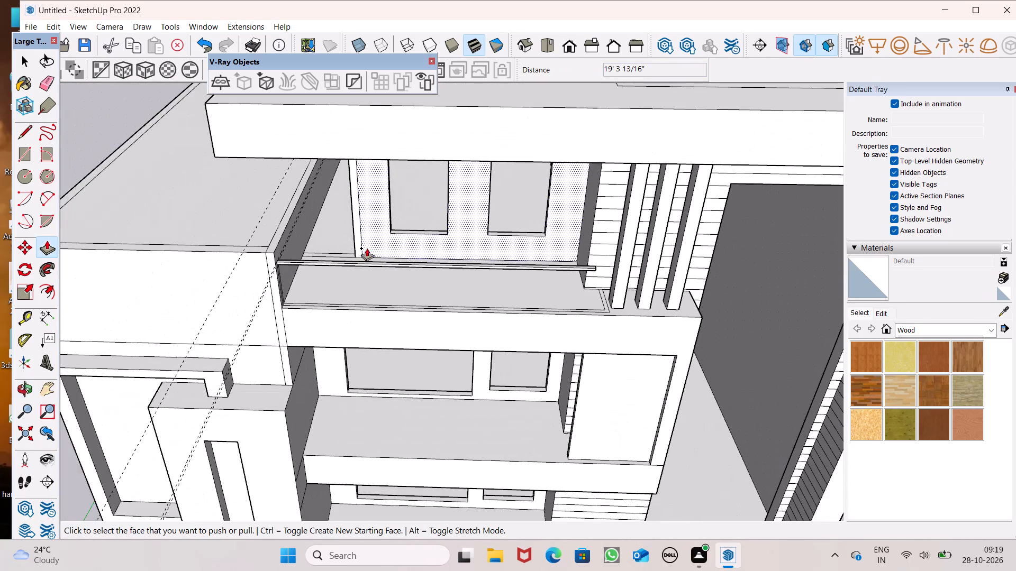
middle_drag(462, 248, 157, 194)
scroll(157, 194, up, 1)
scroll(357, 188, up, 6)
middle_drag(406, 278, 456, 326)
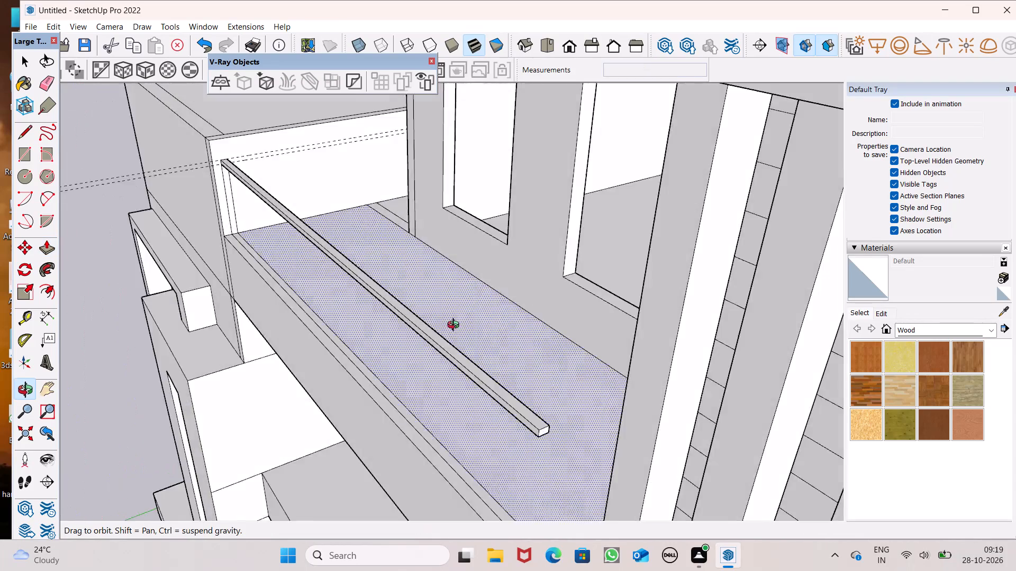
middle_drag(456, 326, 703, 300)
scroll(404, 202, down, 6)
middle_drag(413, 223, 612, 243)
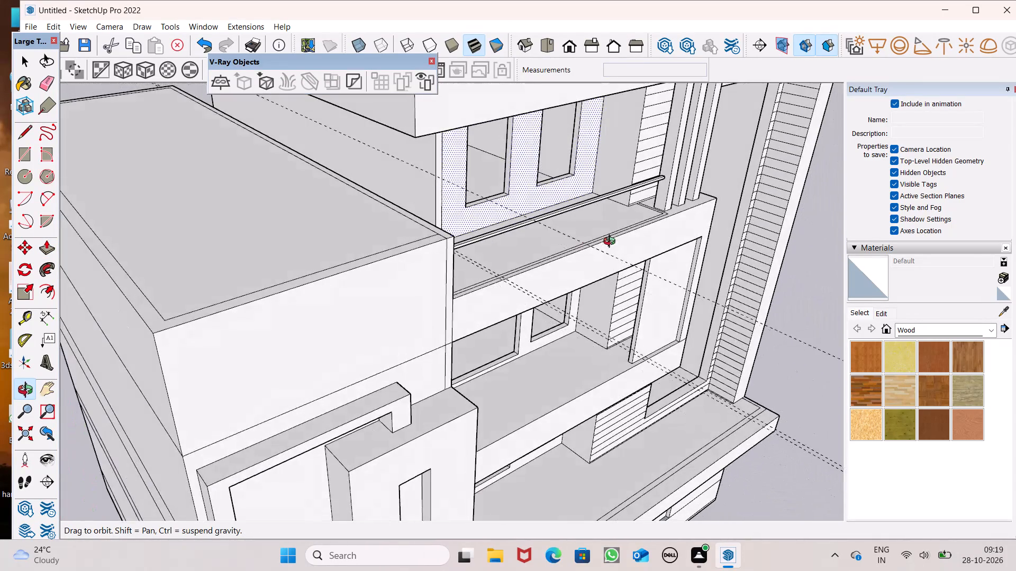
middle_drag(612, 243, 631, 233)
Draw a 3' vertical line up the plank-clad wall from the near edge of the floor strip at the balcony's post end.
scroll(622, 196, up, 8)
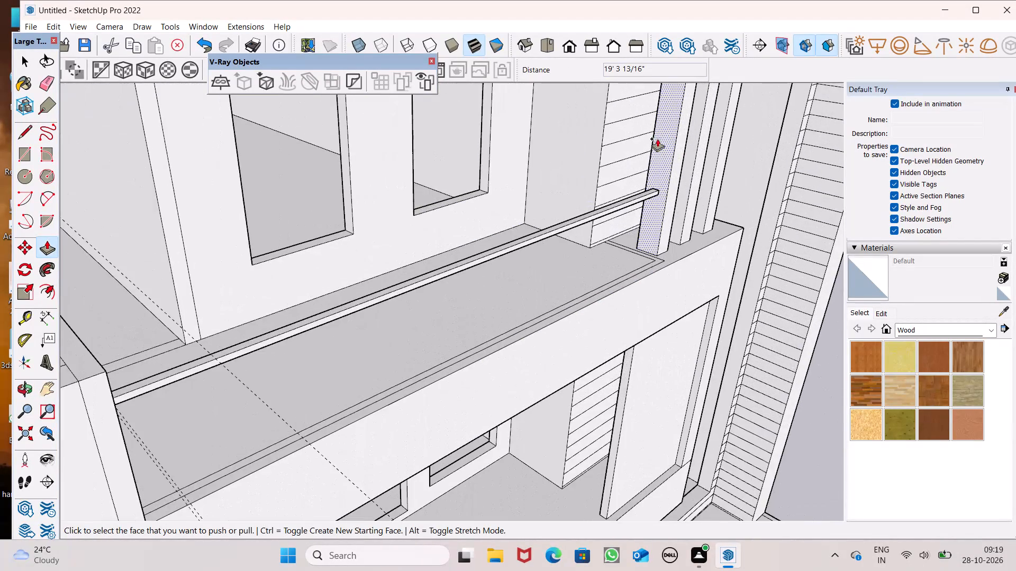
scroll(649, 160, up, 7)
middle_drag(578, 246, 768, 238)
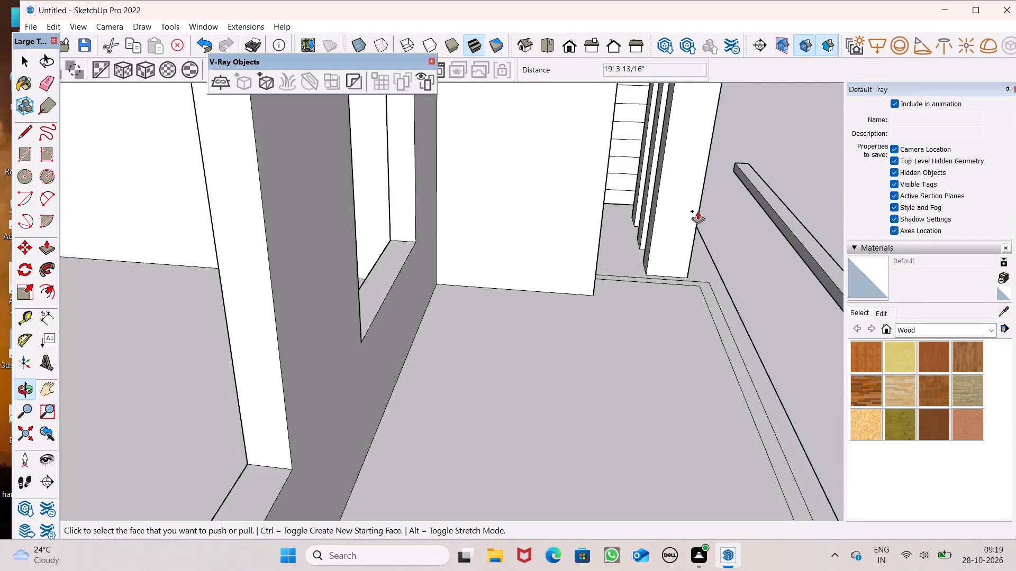
middle_drag(696, 227, 603, 212)
middle_drag(440, 230, 516, 253)
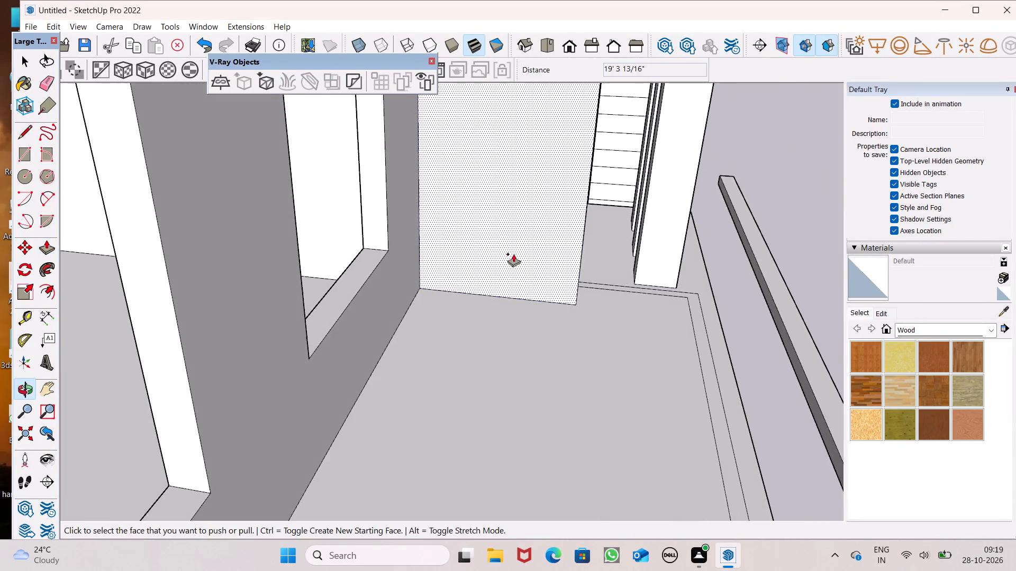
key(space)
scroll(670, 218, up, 3)
middle_drag(657, 220, 593, 236)
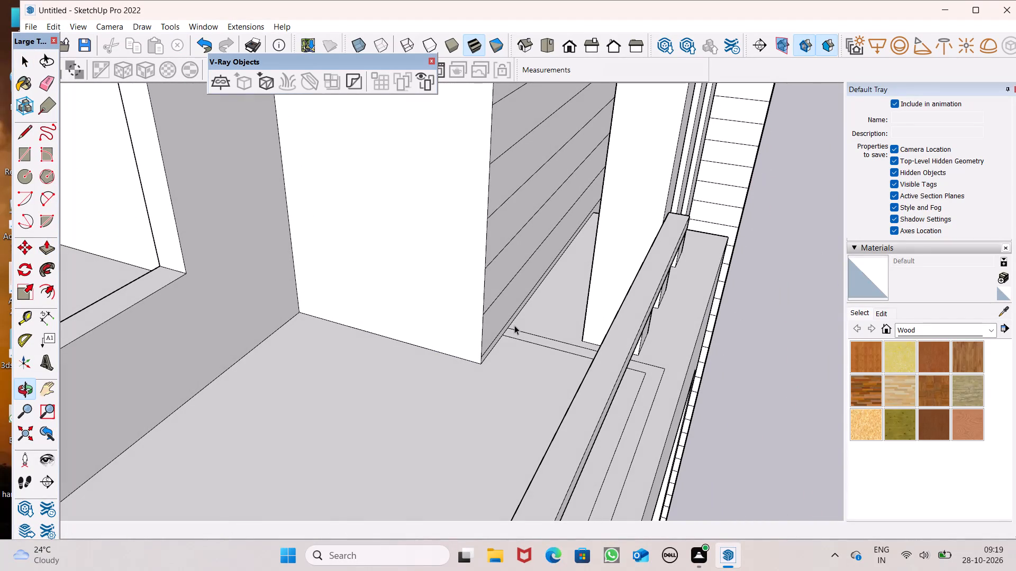
click(20, 131)
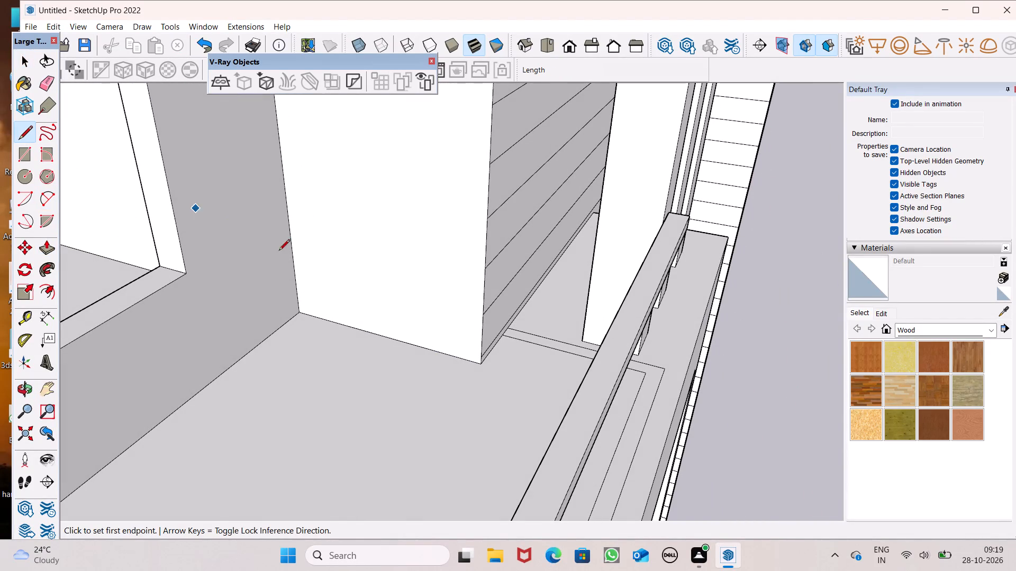
drag(502, 337, 497, 325)
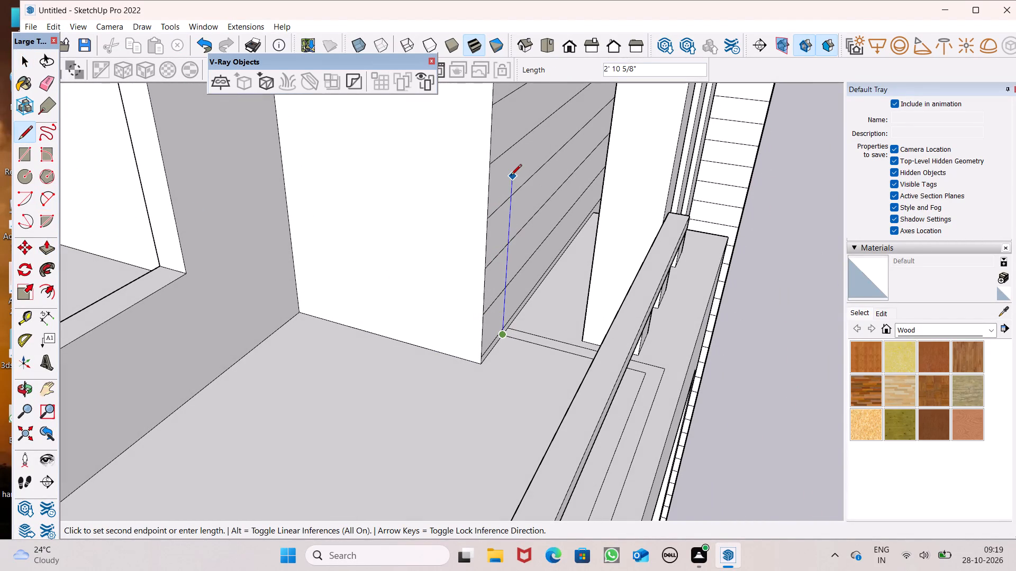
text(3')
key(Return)
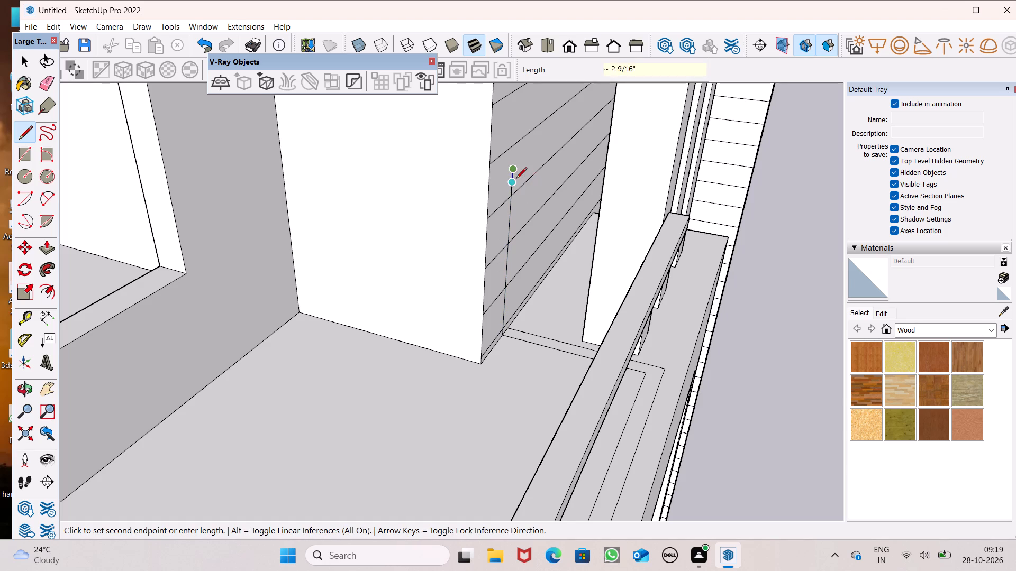
scroll(534, 168, up, 1)
middle_drag(537, 166, 469, 188)
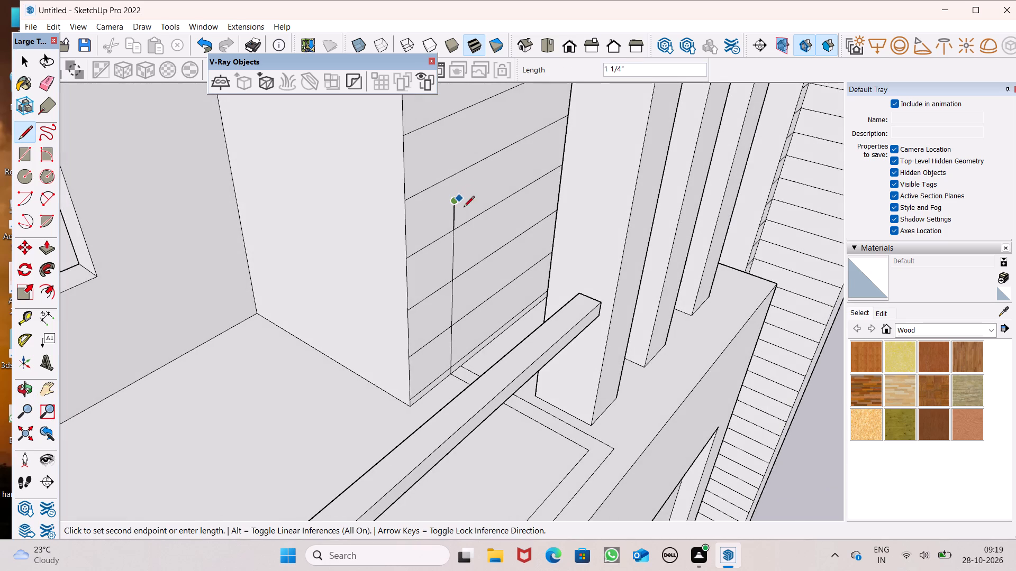
key(space)
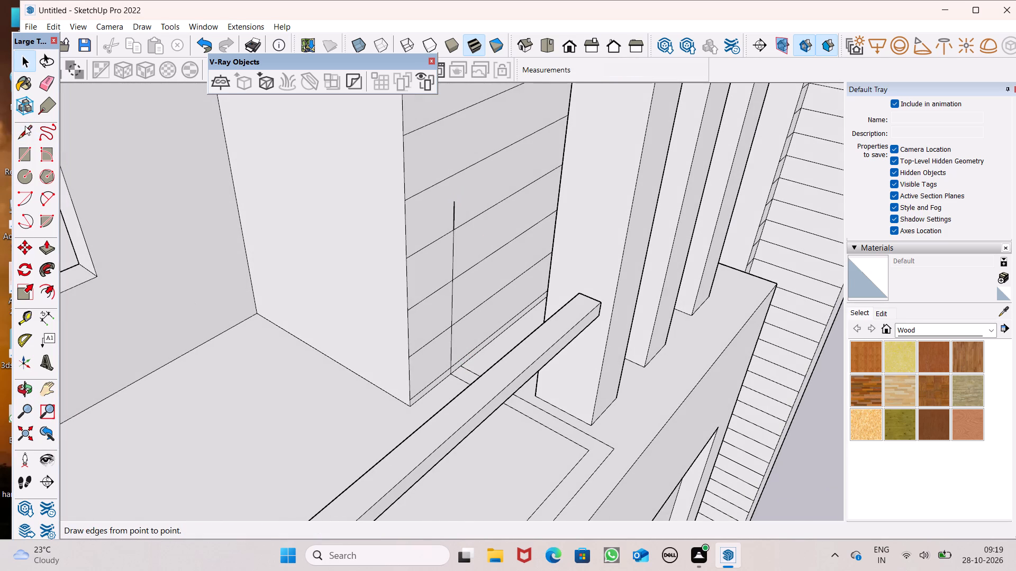
Draw a second vertical line, slightly taller than 3', up the plank-clad wall from the floor strip's other edge.
click(26, 123)
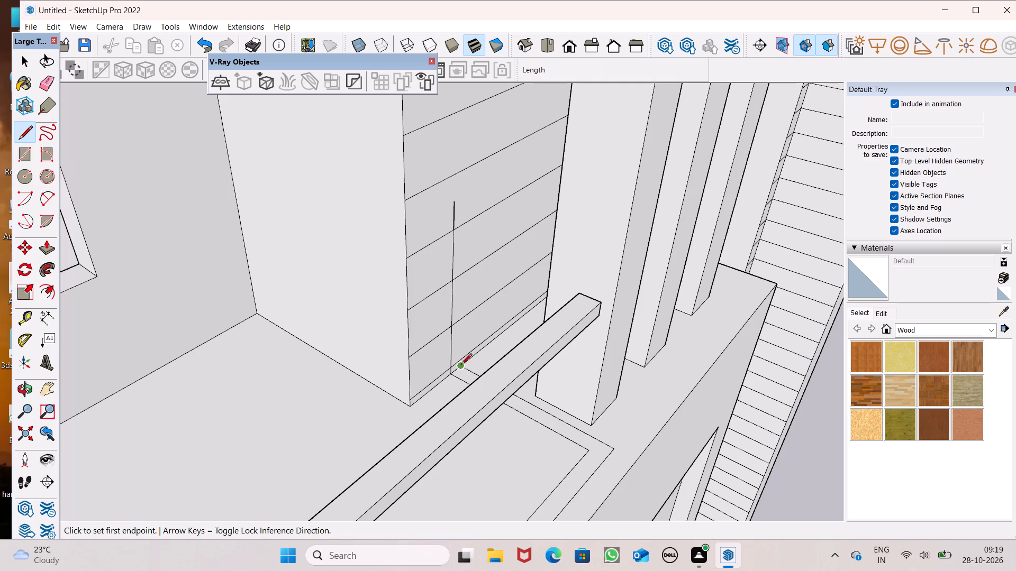
drag(461, 365, 458, 355)
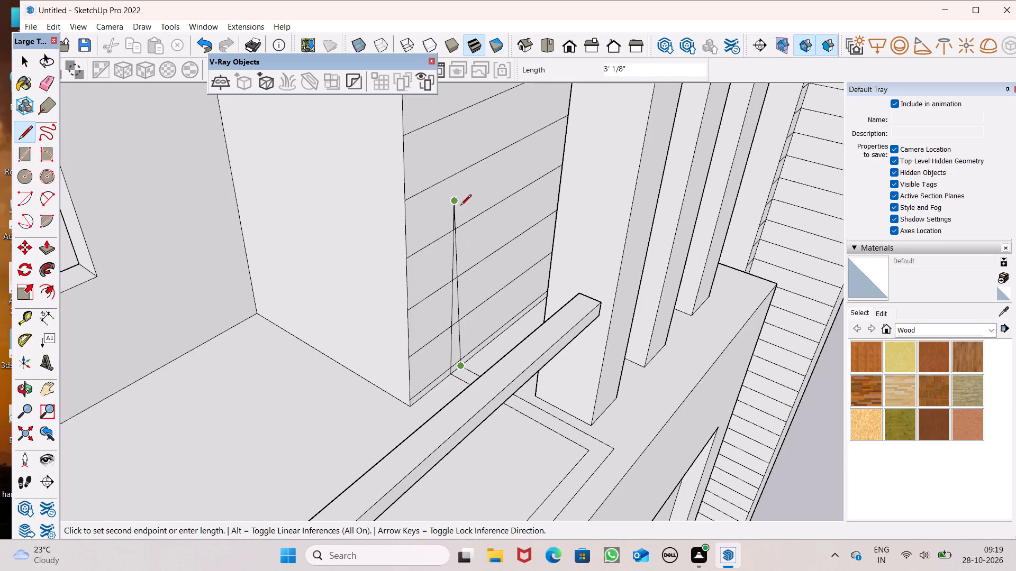
scroll(464, 206, up, 8)
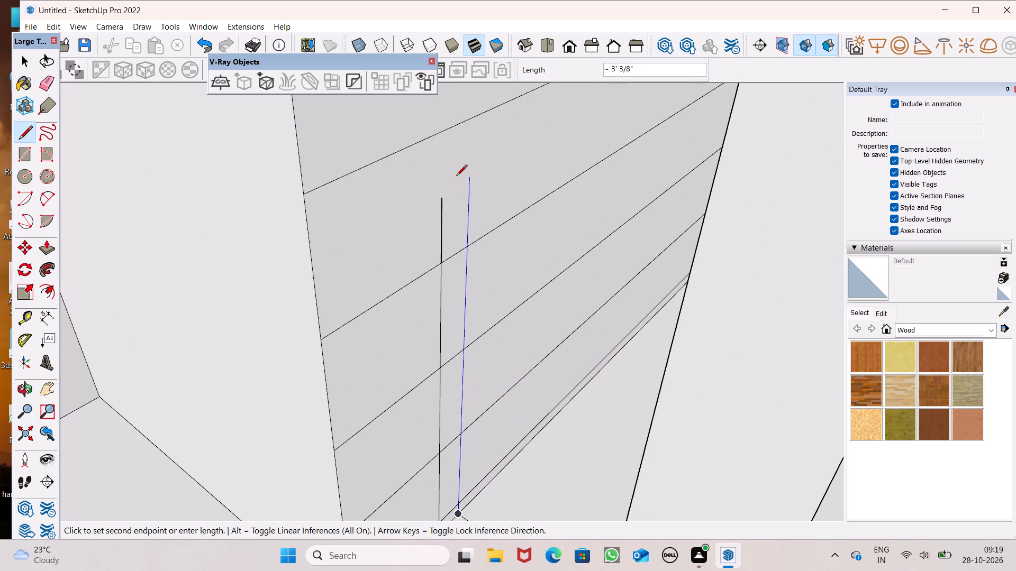
click(462, 165)
key(space)
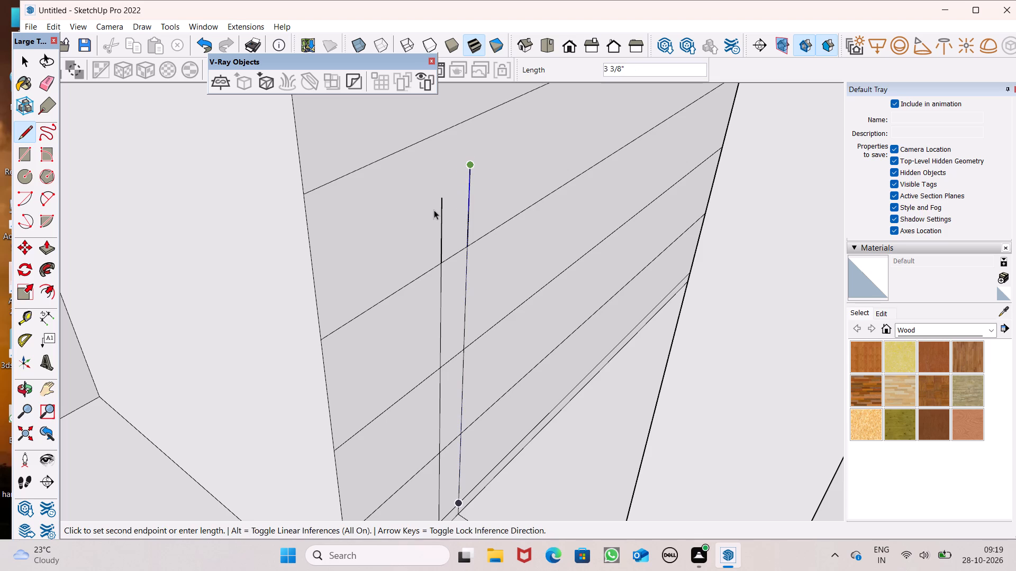
Connect the top of the 3' line to the taller line with a 3" horizontal edge on the plank-clad wall.
click(17, 137)
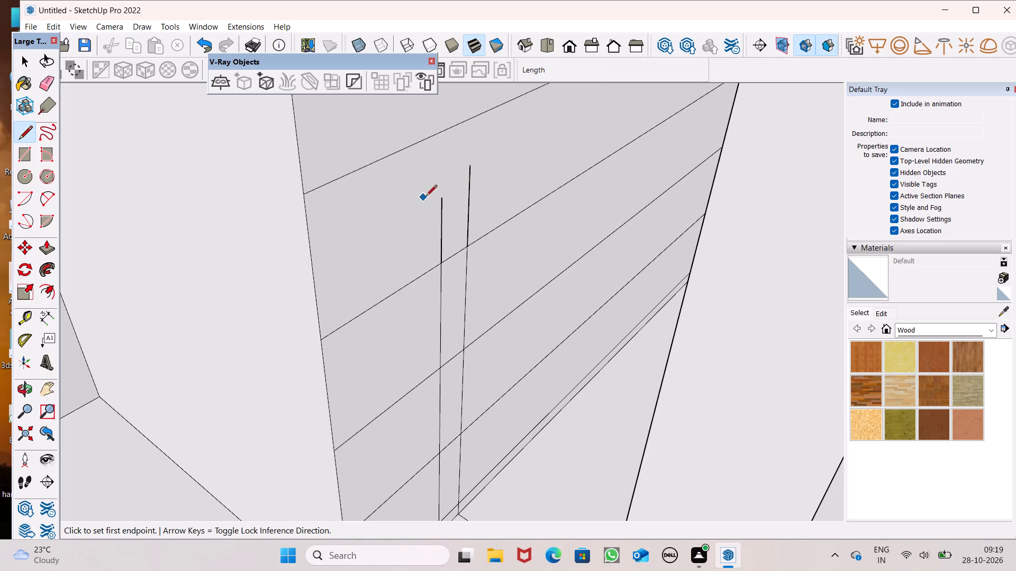
drag(443, 208, 449, 205)
key(space)
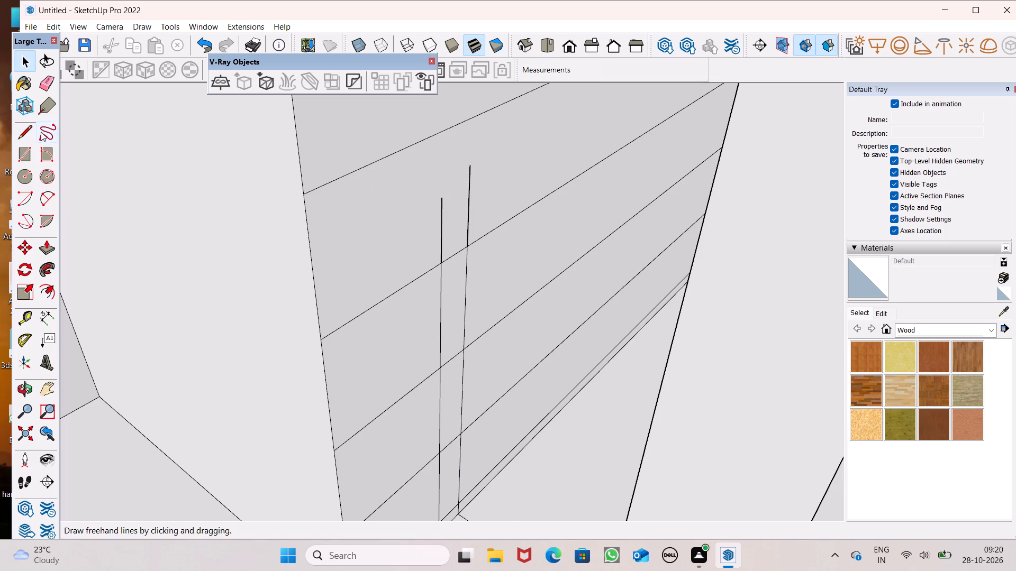
drag(24, 131, 31, 130)
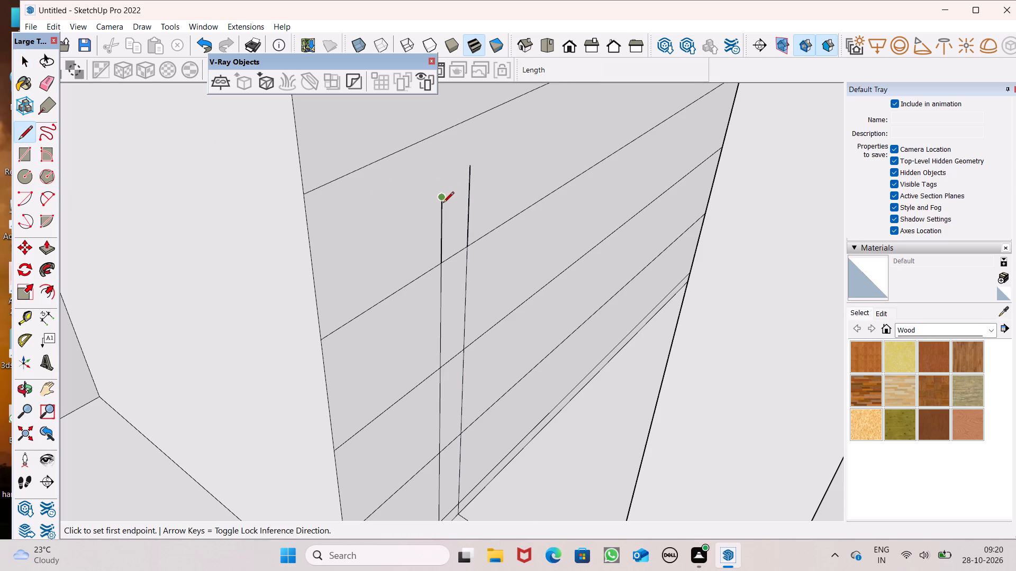
click(449, 195)
click(474, 182)
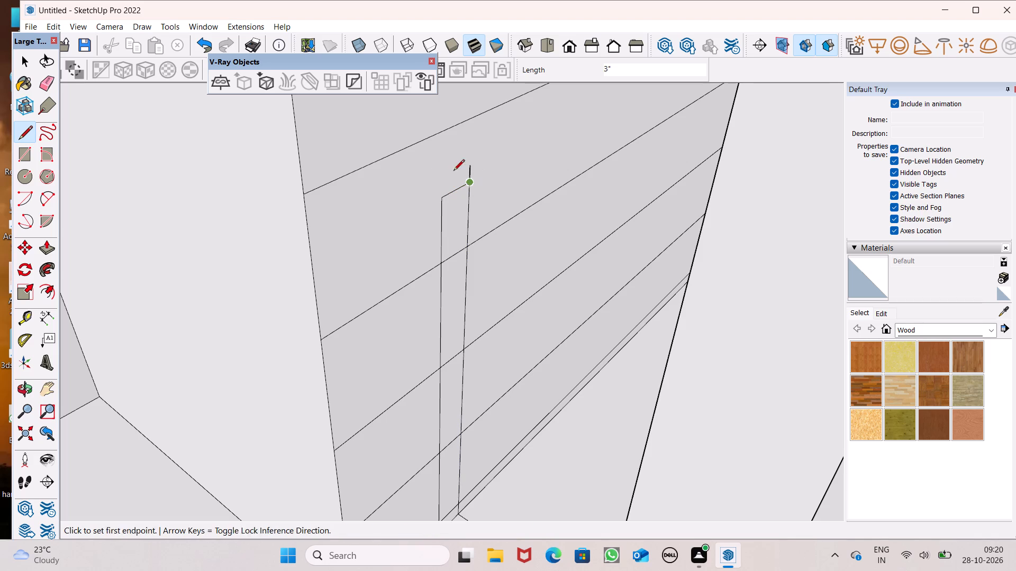
Erase the leftover line stub above the 3" top edge of the strip on the plank-clad wall.
key(space)
click(44, 82)
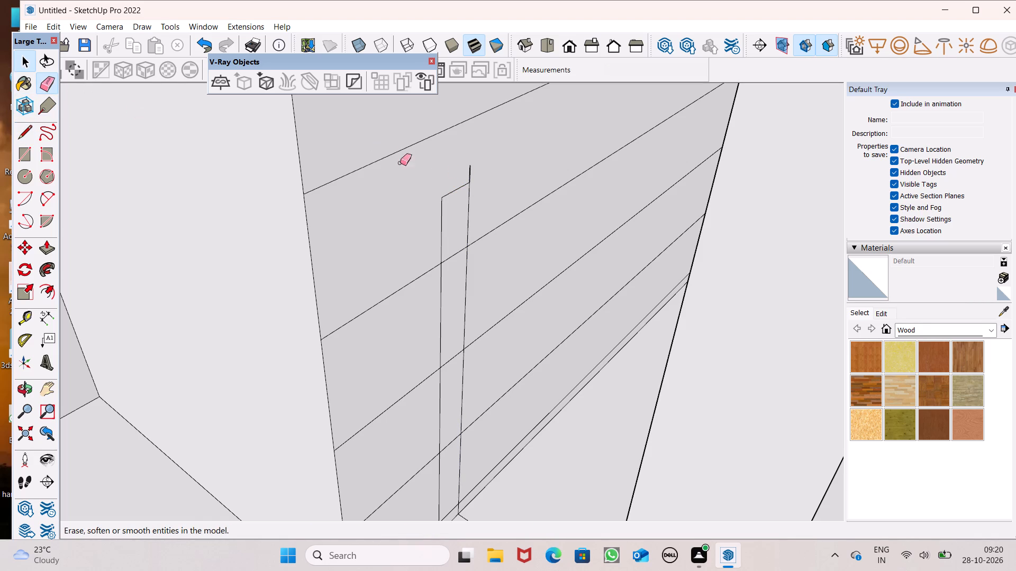
drag(470, 178, 469, 168)
key(space)
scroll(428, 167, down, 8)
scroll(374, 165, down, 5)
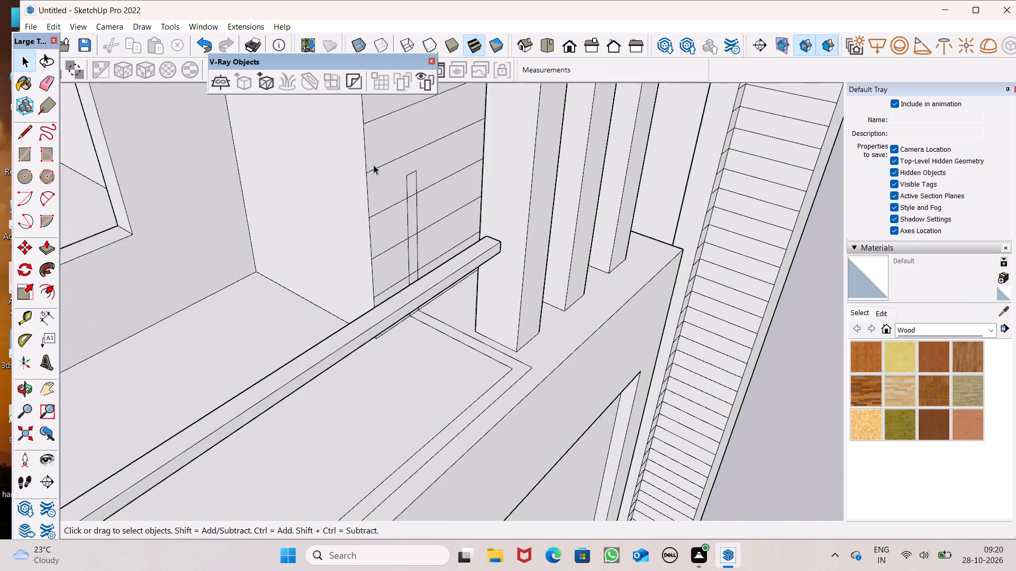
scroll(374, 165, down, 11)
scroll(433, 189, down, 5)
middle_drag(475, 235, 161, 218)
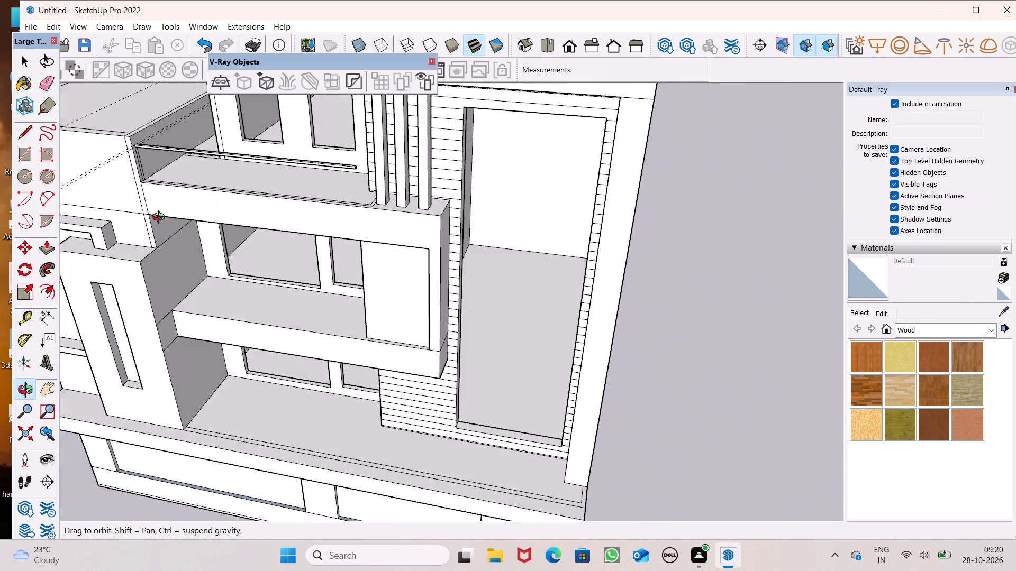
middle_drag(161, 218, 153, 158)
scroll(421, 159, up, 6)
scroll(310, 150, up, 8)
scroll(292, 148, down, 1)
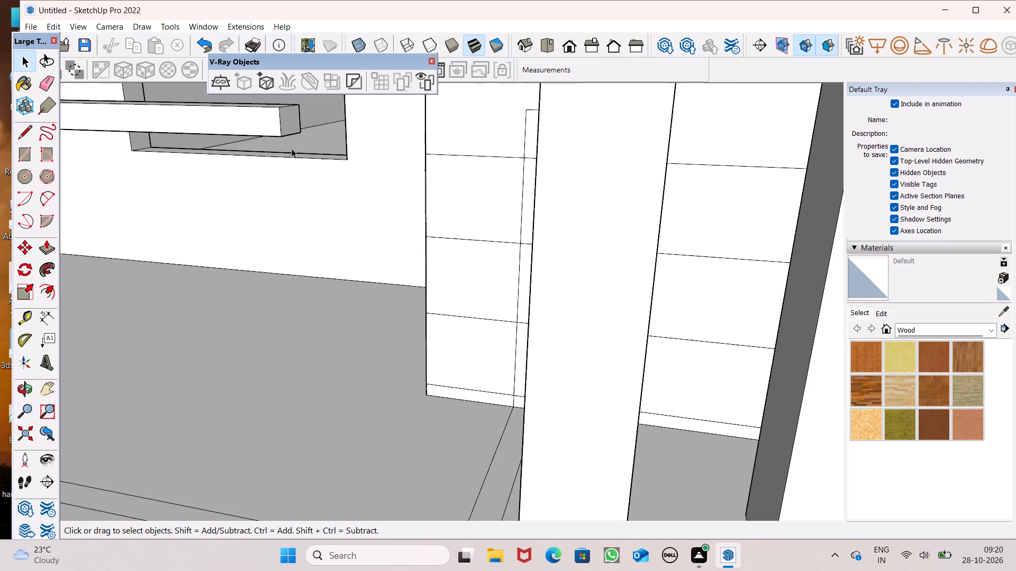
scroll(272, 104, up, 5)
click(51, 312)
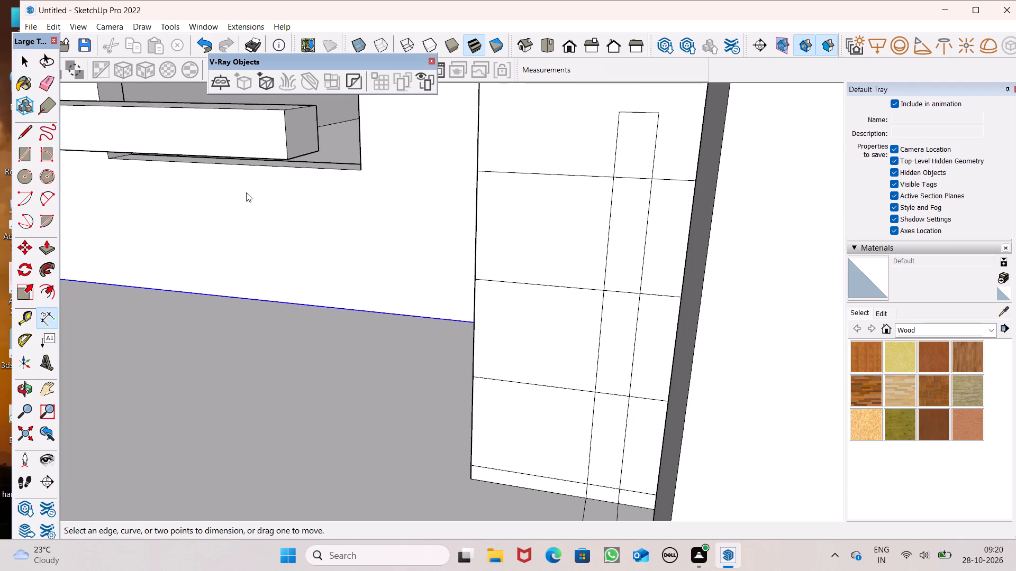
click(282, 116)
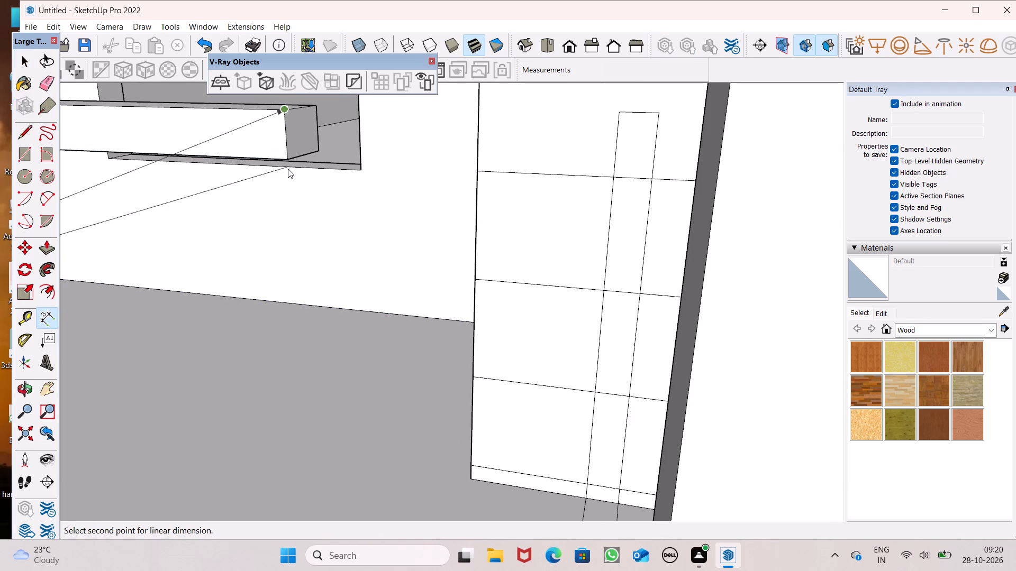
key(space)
Draw a 2" high, 3" wide rectangle on top of the vertical strip outlined on the plank-clad wall.
scroll(260, 231, down, 7)
middle_drag(267, 238, 292, 242)
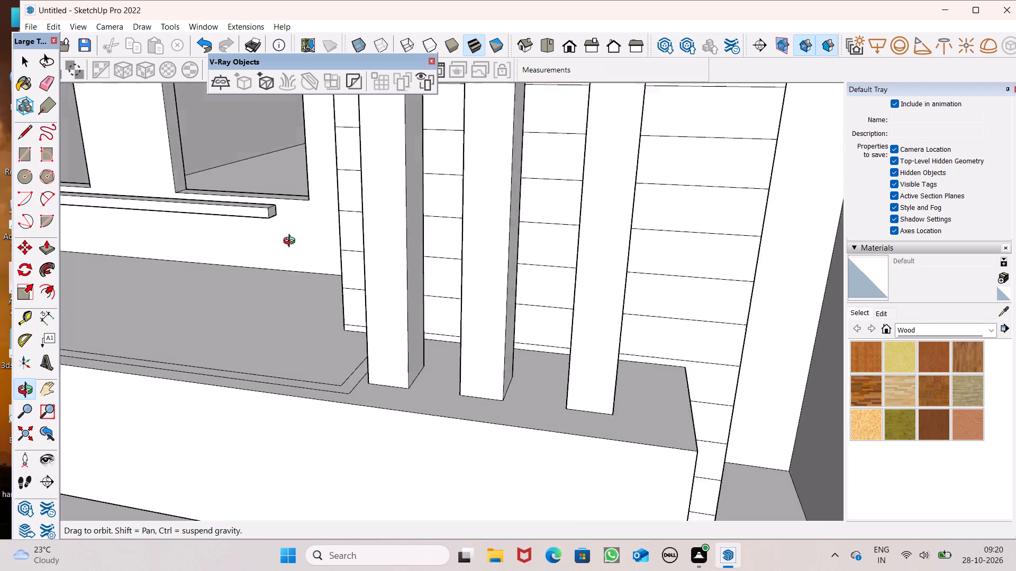
middle_drag(292, 242, 452, 230)
scroll(438, 204, up, 8)
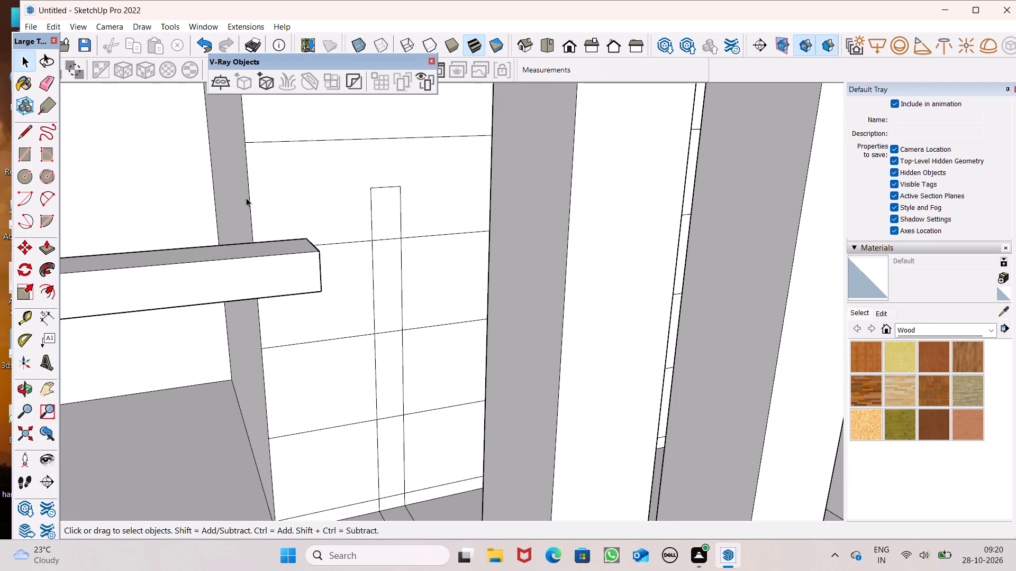
middle_drag(313, 245, 264, 201)
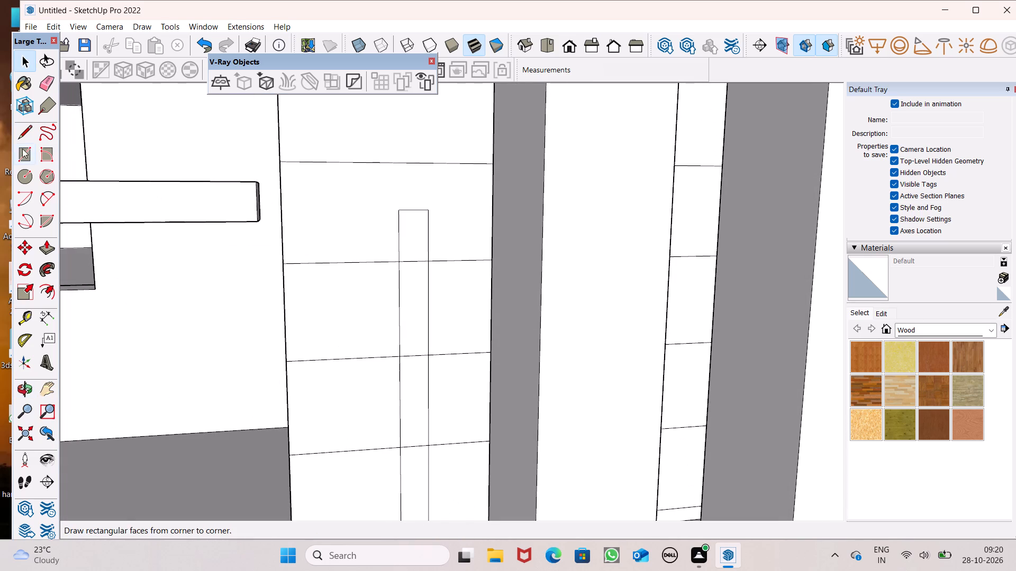
drag(22, 137, 66, 148)
scroll(424, 198, up, 6)
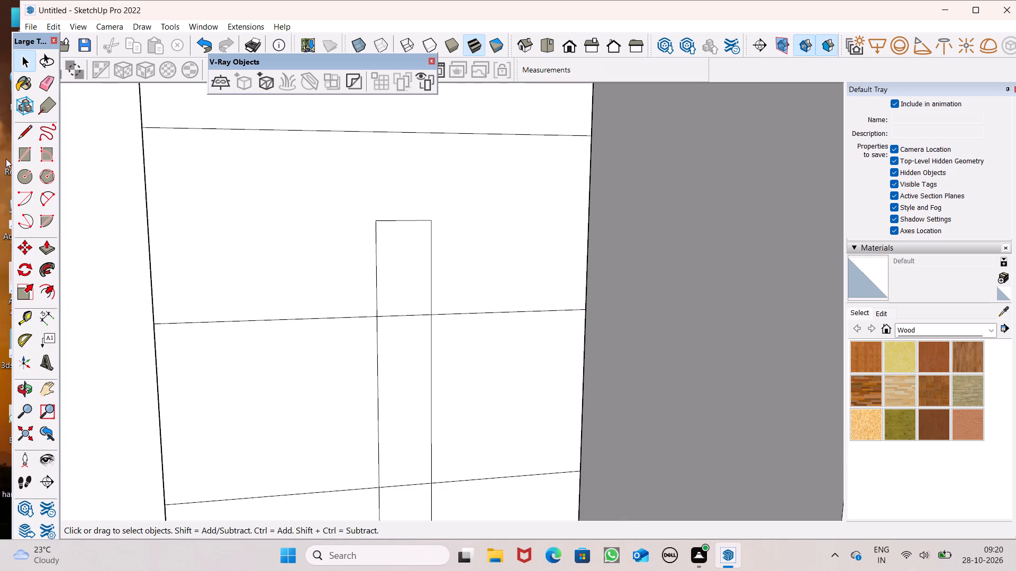
click(29, 132)
click(376, 224)
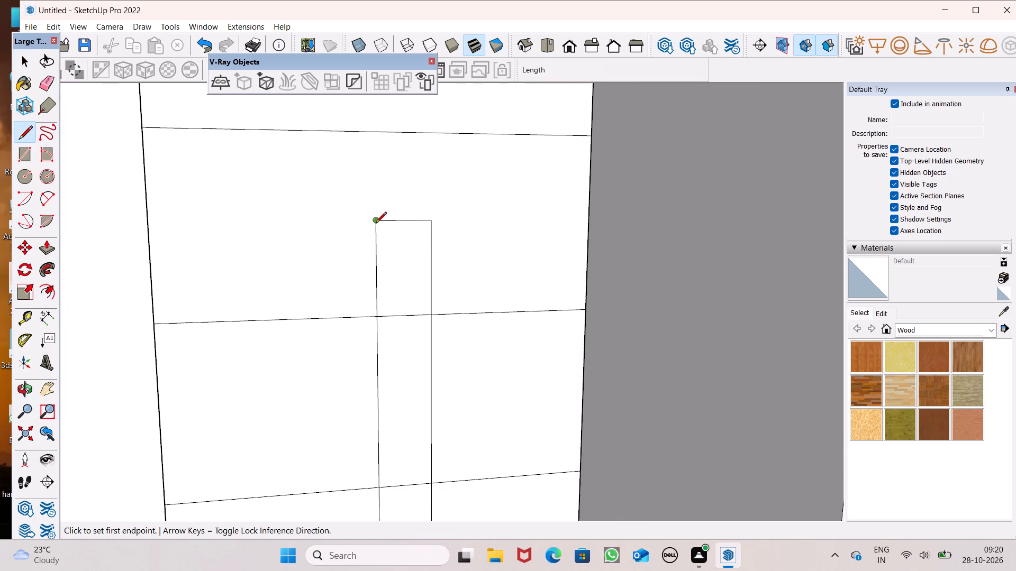
key(2)
key(shift+quotedbl)
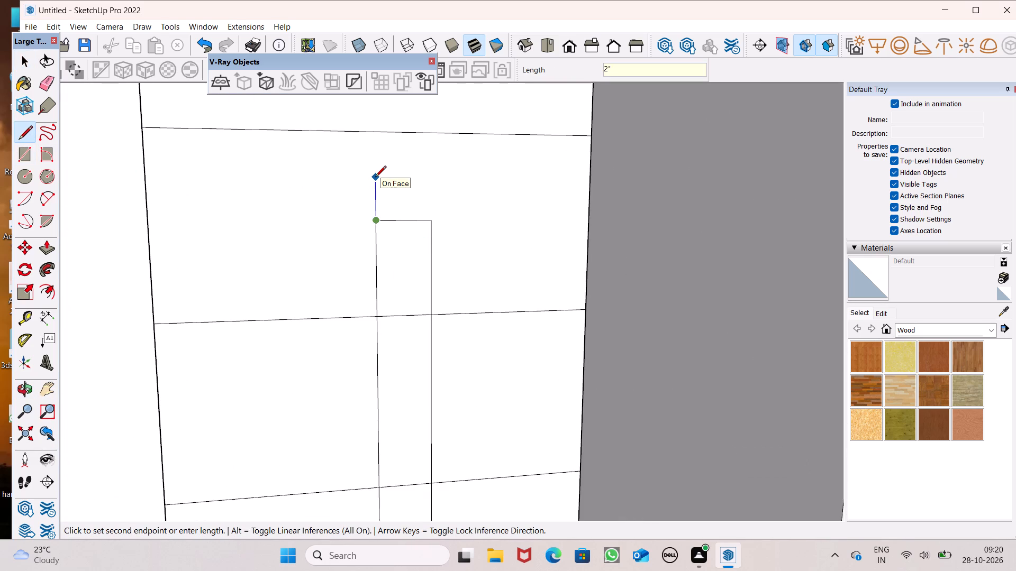
key(Return)
click(429, 187)
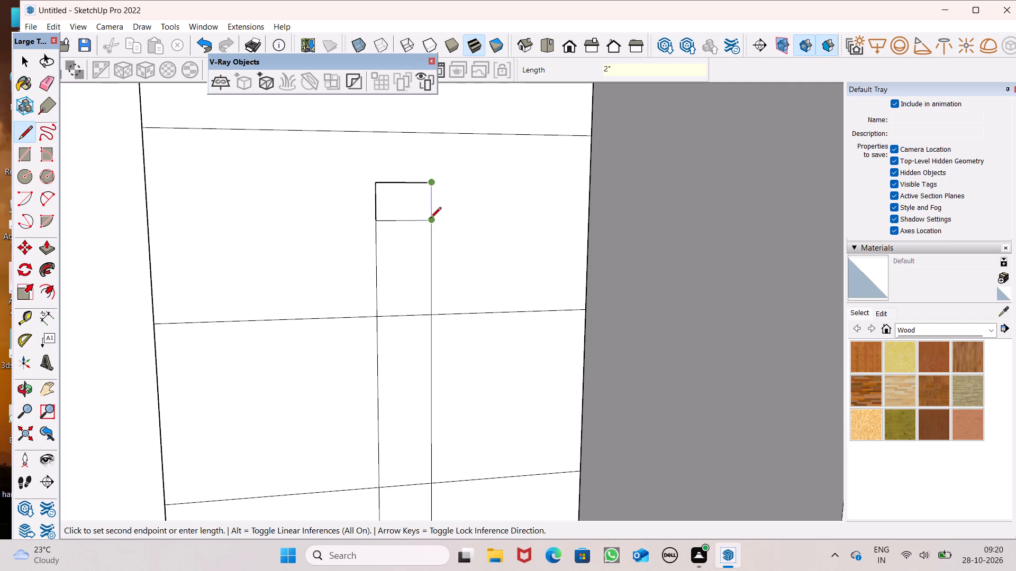
click(430, 219)
key(space)
Push/Pull the small rectangle out from the plank-clad wall about 2' 8 3/8", level with the front rail's face.
scroll(437, 174, down, 10)
middle_drag(441, 191, 366, 228)
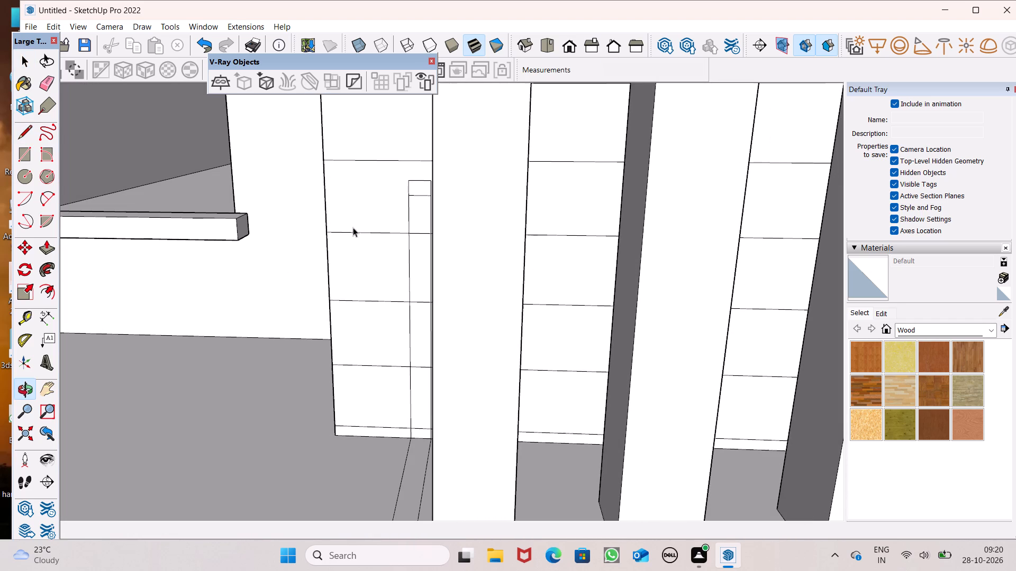
click(49, 248)
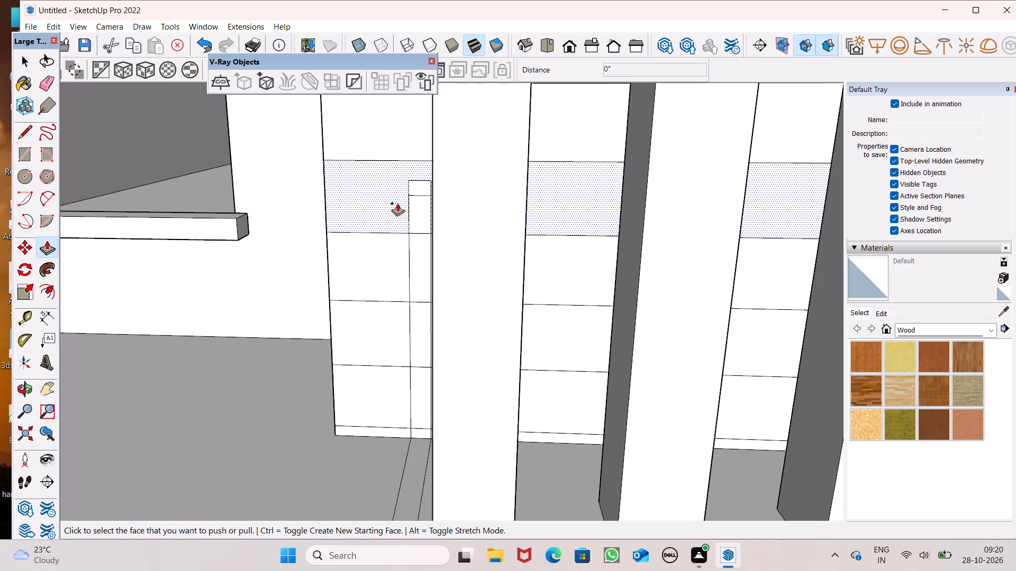
drag(415, 192, 243, 240)
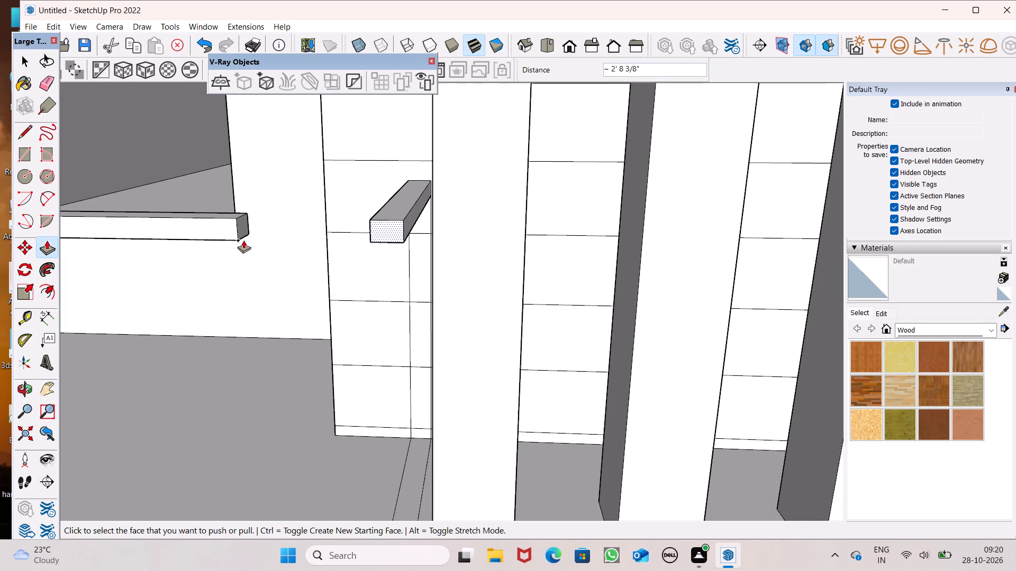
Extend the end of the front top rail about 1' 1/8" to meet the side rail at the corner.
middle_drag(284, 270, 363, 314)
middle_drag(385, 329, 315, 331)
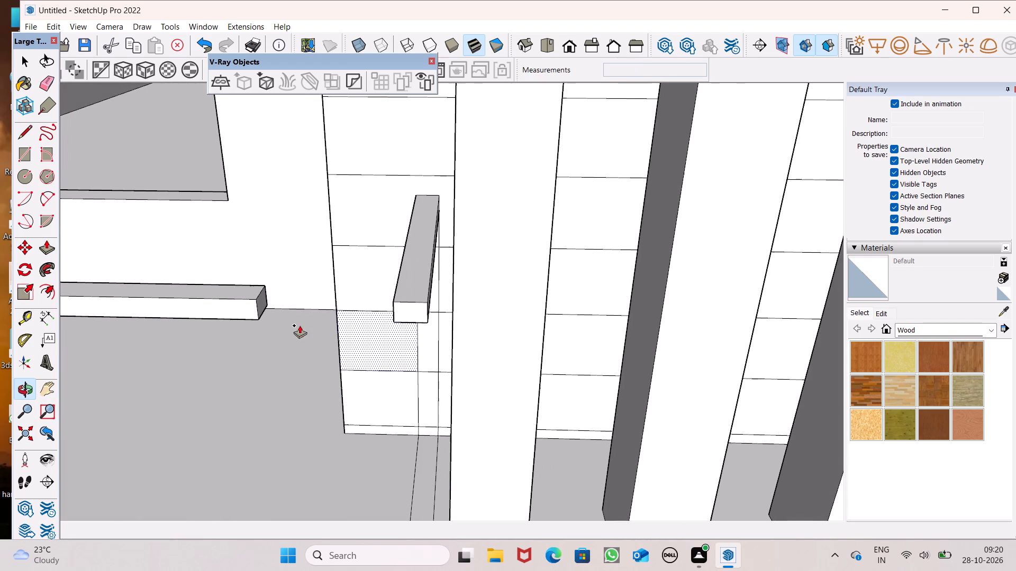
drag(262, 308, 392, 305)
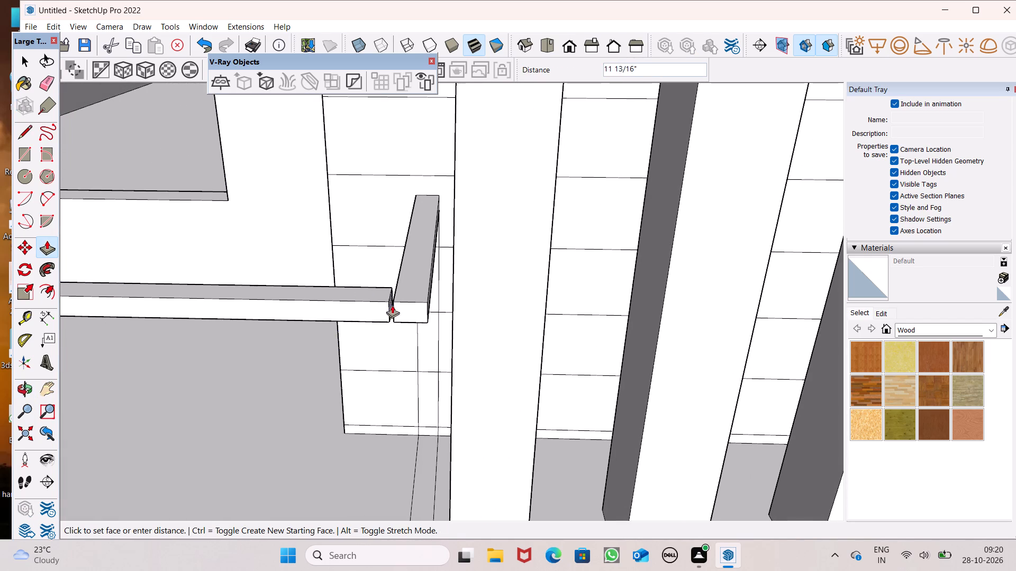
drag(392, 305, 394, 303)
Erase the plank lines crossing the narrow vertical strip beneath the side rail on the plank-clad wall.
scroll(397, 289, down, 7)
scroll(434, 242, down, 6)
middle_drag(418, 252, 420, 177)
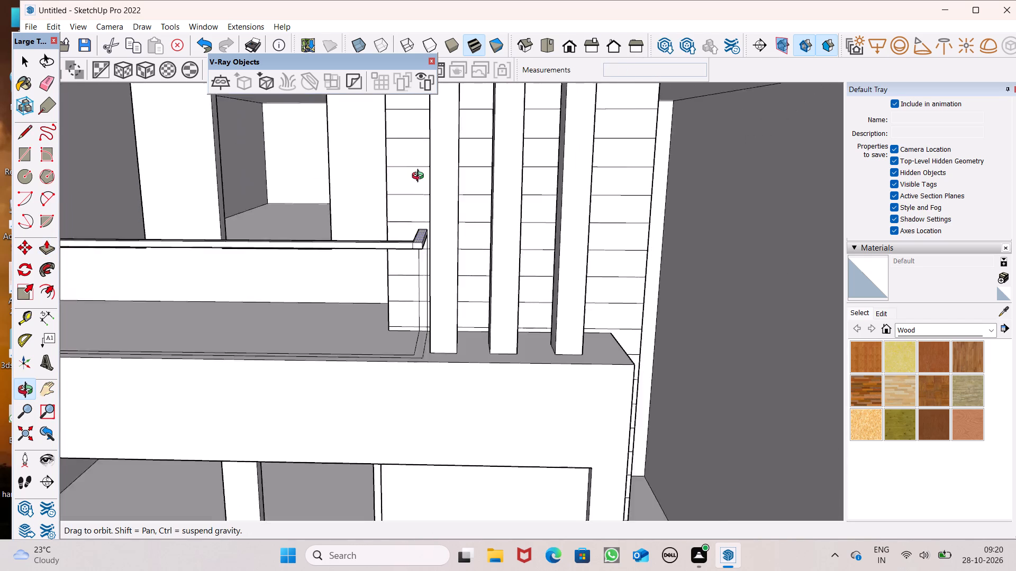
middle_drag(420, 177, 430, 159)
scroll(426, 166, down, 2)
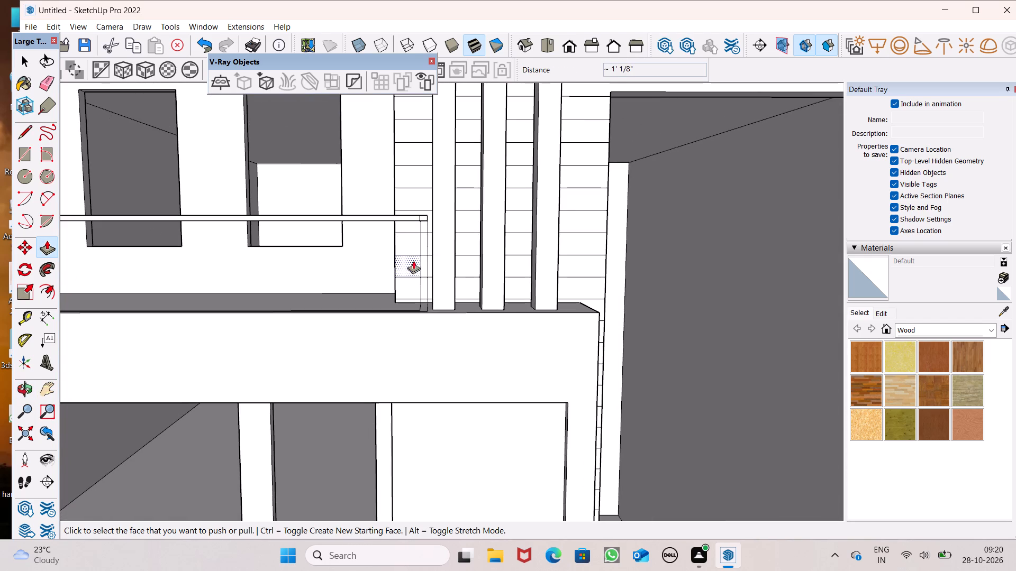
middle_drag(413, 261, 439, 248)
scroll(436, 241, up, 2)
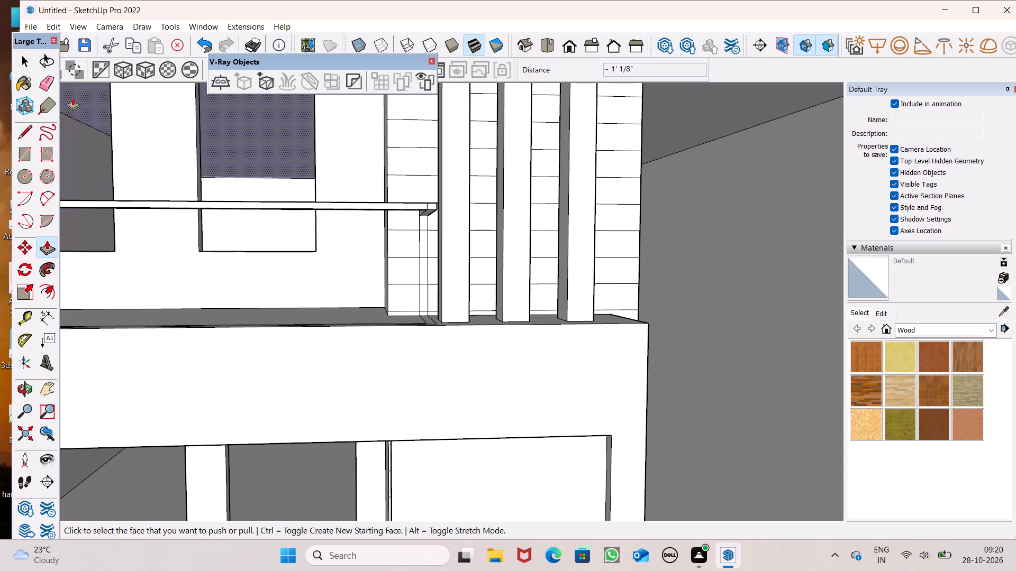
click(55, 86)
scroll(356, 247, up, 4)
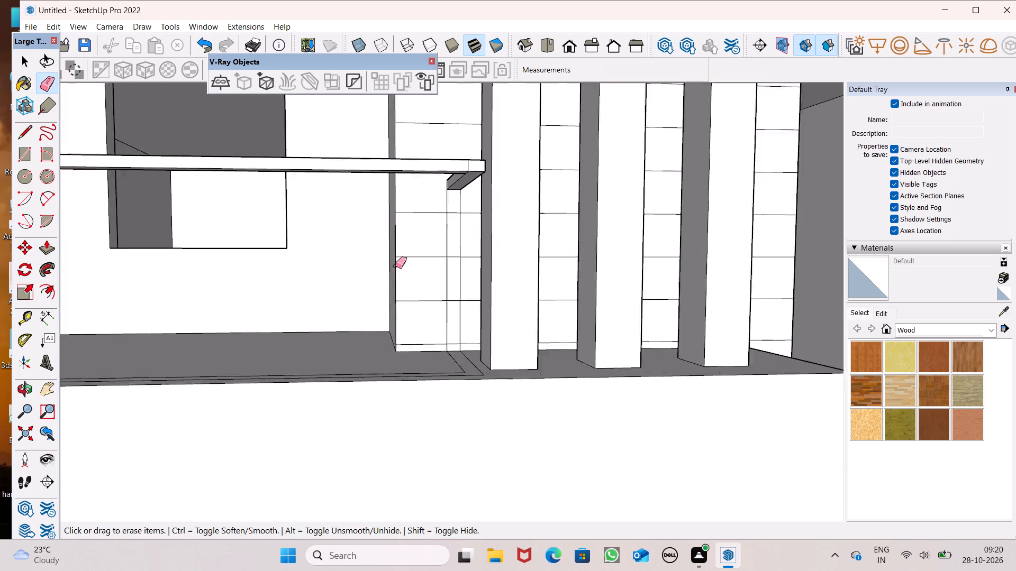
scroll(395, 266, up, 3)
scroll(482, 206, up, 4)
drag(464, 185, 468, 300)
scroll(433, 173, down, 5)
scroll(435, 301, up, 4)
drag(465, 297, 459, 325)
scroll(459, 335, down, 1)
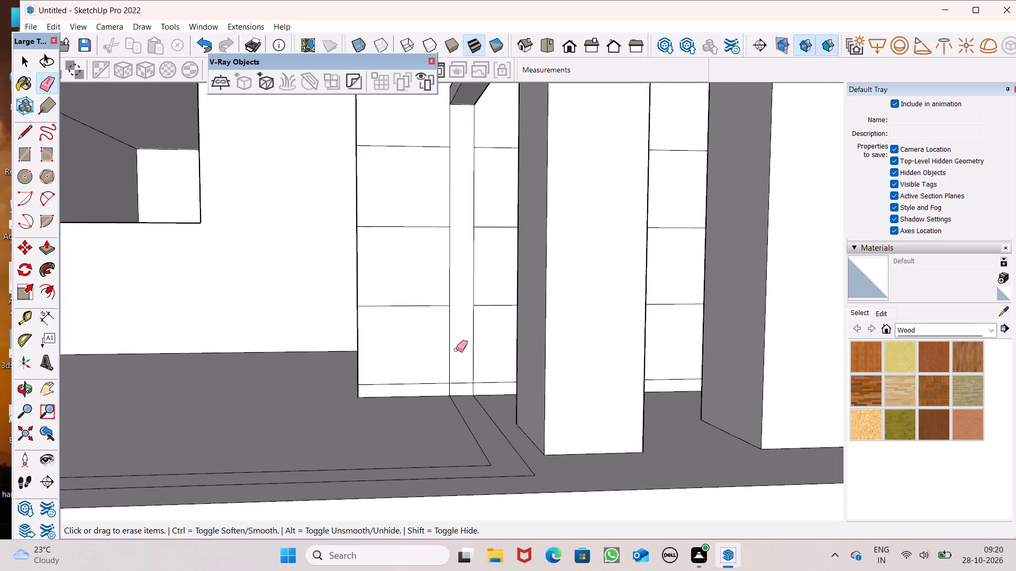
drag(459, 372, 460, 386)
scroll(449, 270, down, 10)
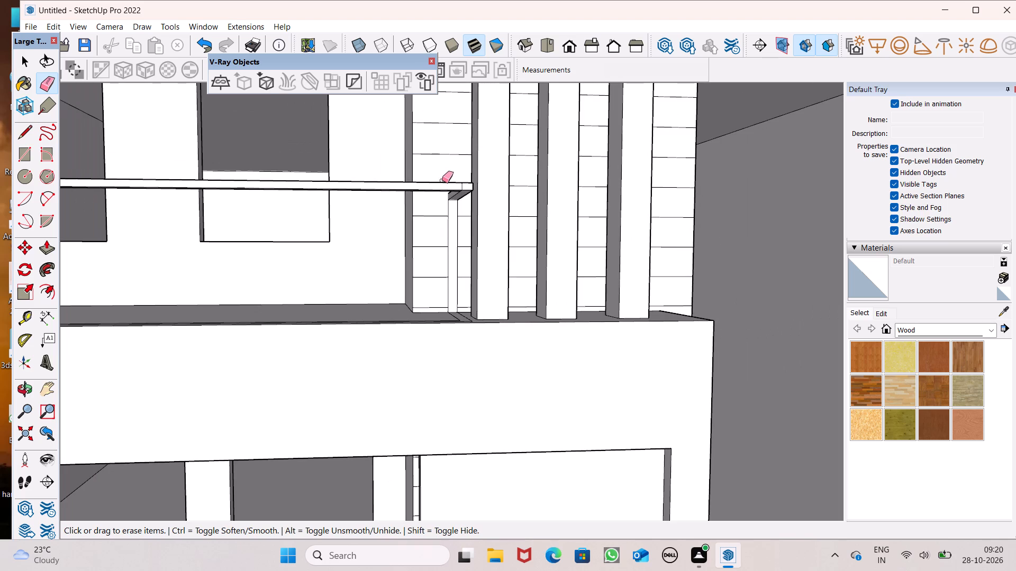
scroll(491, 191, down, 3)
middle_drag(472, 263, 507, 355)
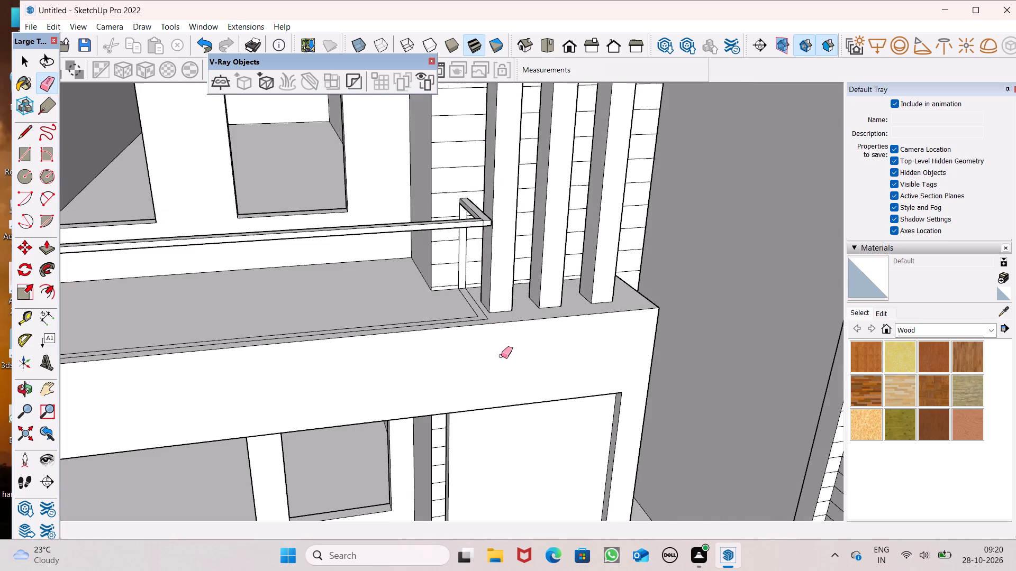
scroll(513, 220, down, 5)
key(space)
Erase the two dashed construction guides running past the front of the house.
scroll(493, 224, down, 6)
middle_drag(475, 285, 427, 378)
scroll(286, 288, up, 6)
scroll(242, 217, down, 6)
click(48, 85)
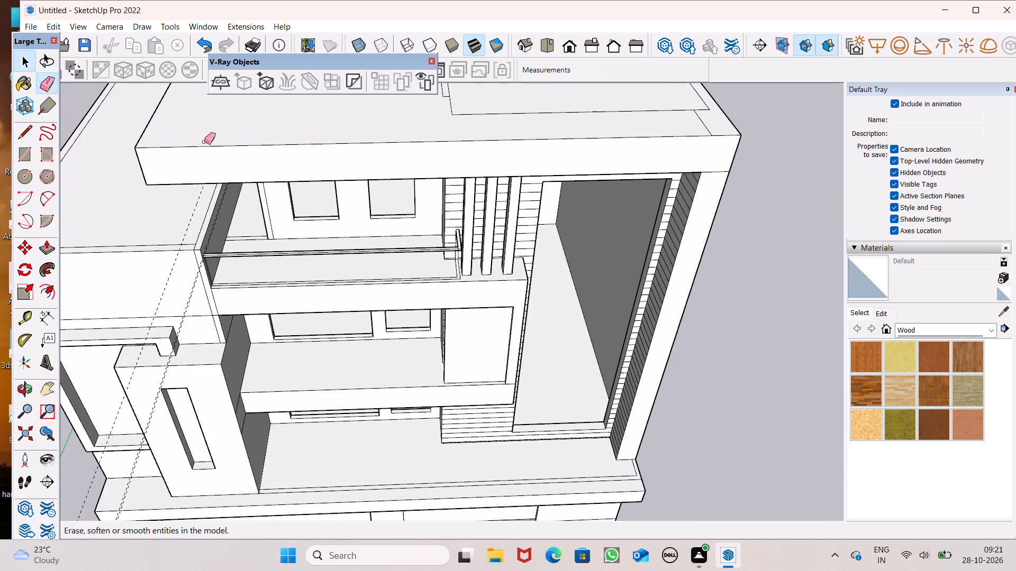
scroll(321, 141, down, 12)
drag(232, 353, 246, 372)
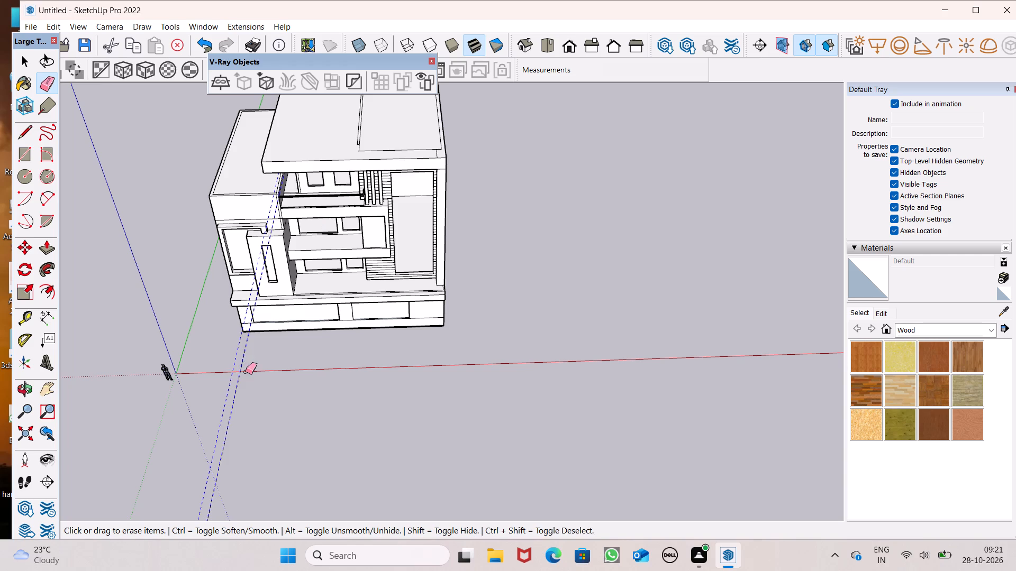
drag(246, 372, 246, 373)
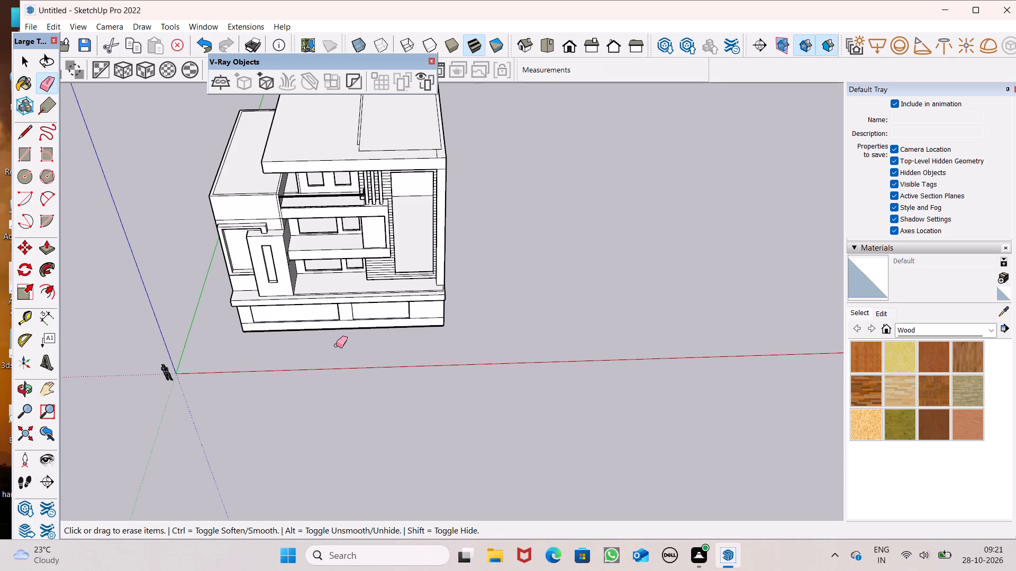
Draw a rectangle of about 1 7/8" by 1 9/16" between the strip lines on the upper balcony floor, near the side wall.
scroll(320, 161, up, 8)
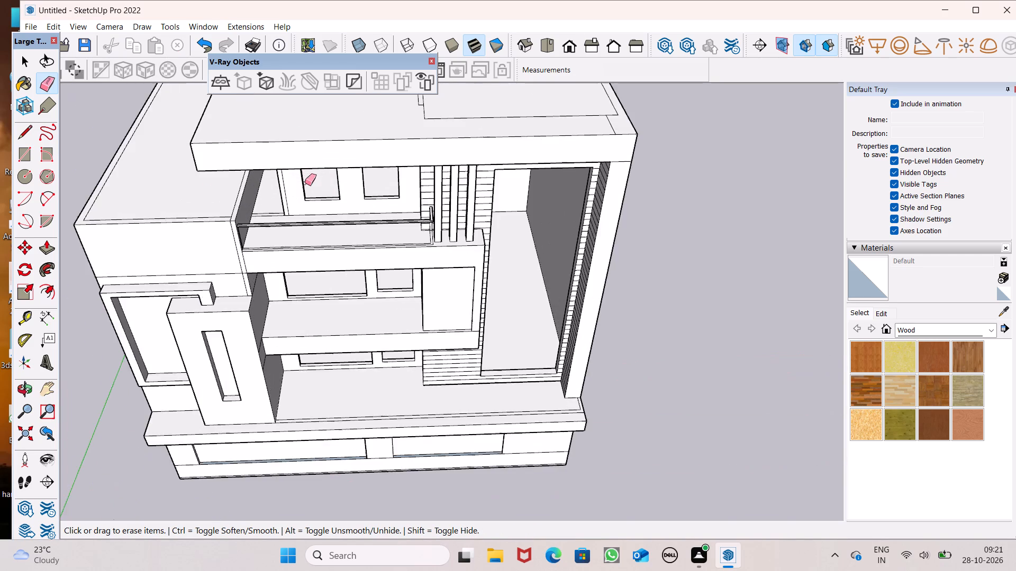
scroll(295, 250, up, 7)
scroll(215, 259, up, 8)
middle_click(212, 259)
scroll(176, 202, down, 3)
middle_drag(173, 221, 172, 241)
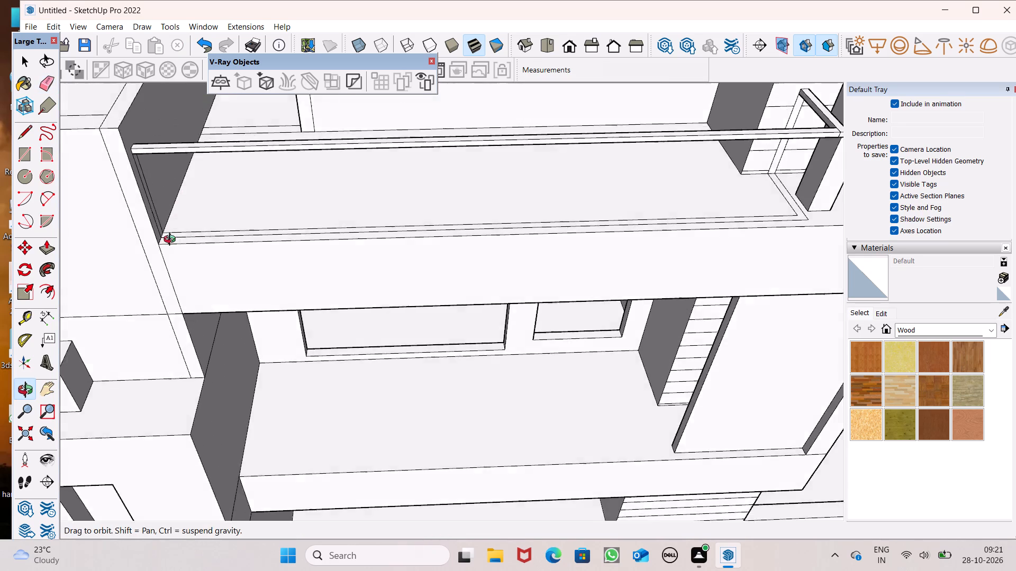
middle_drag(172, 241, 153, 325)
scroll(153, 325, up, 7)
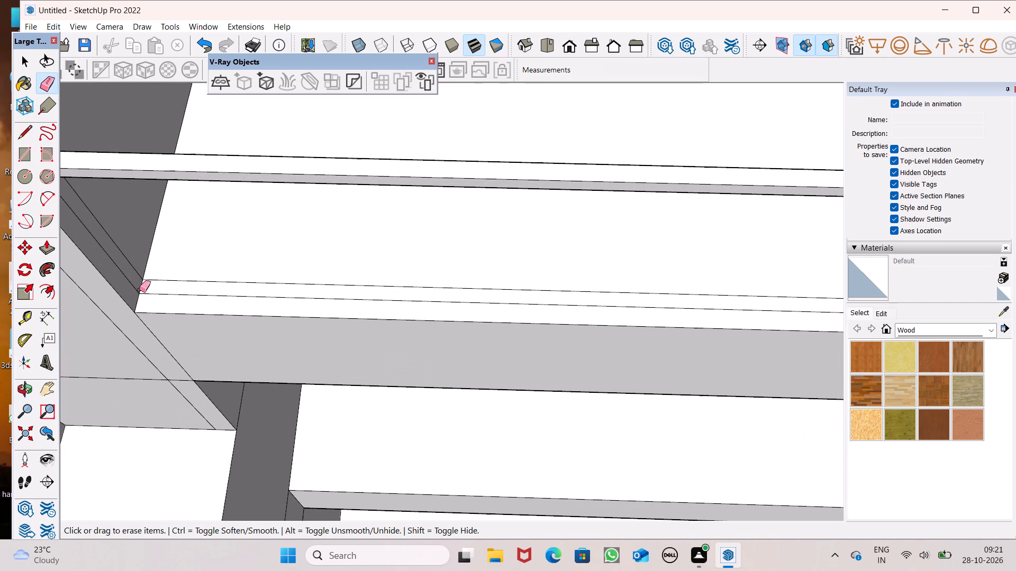
scroll(139, 290, up, 2)
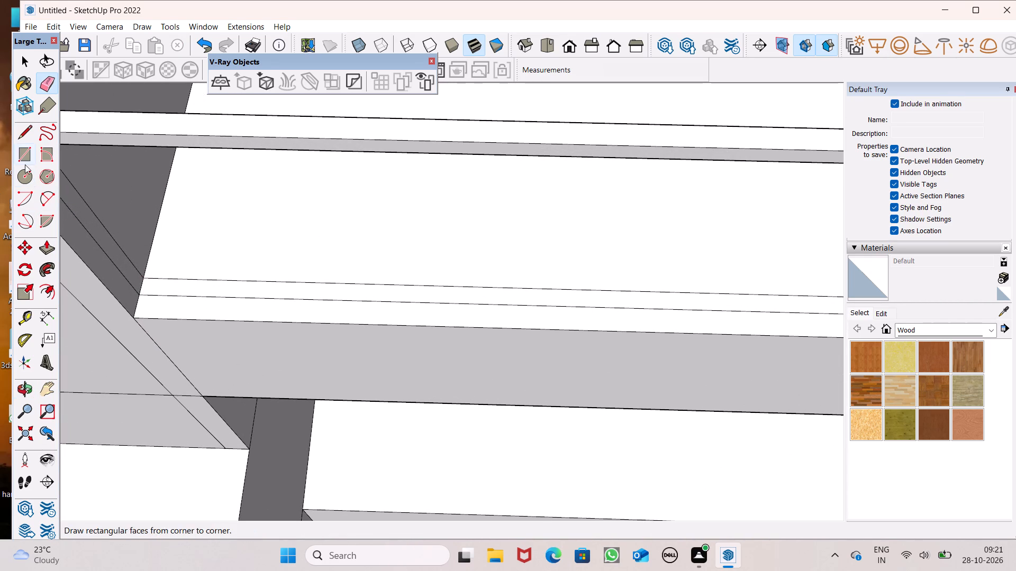
click(25, 164)
scroll(204, 307, up, 5)
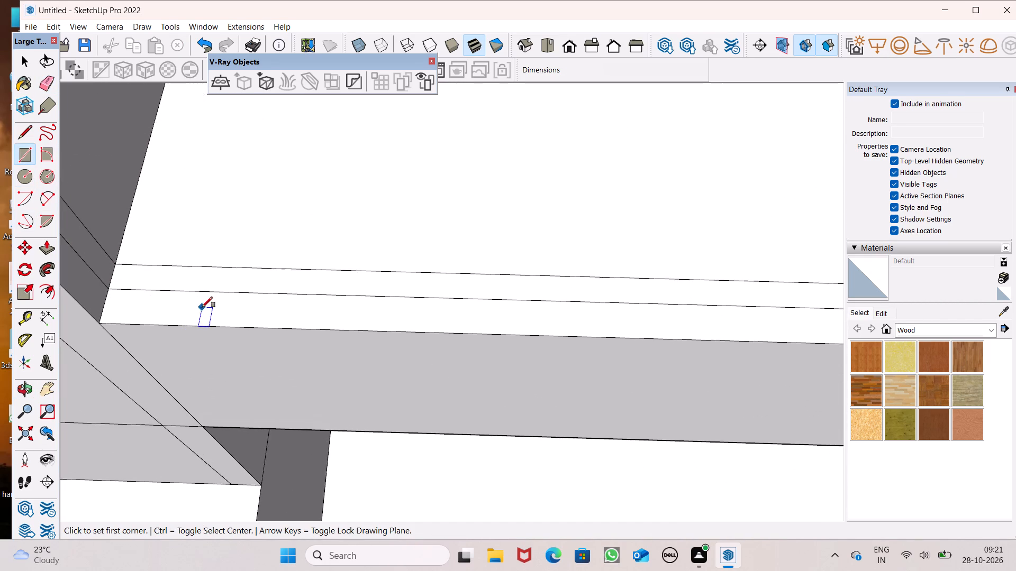
scroll(164, 278, up, 4)
scroll(124, 262, up, 1)
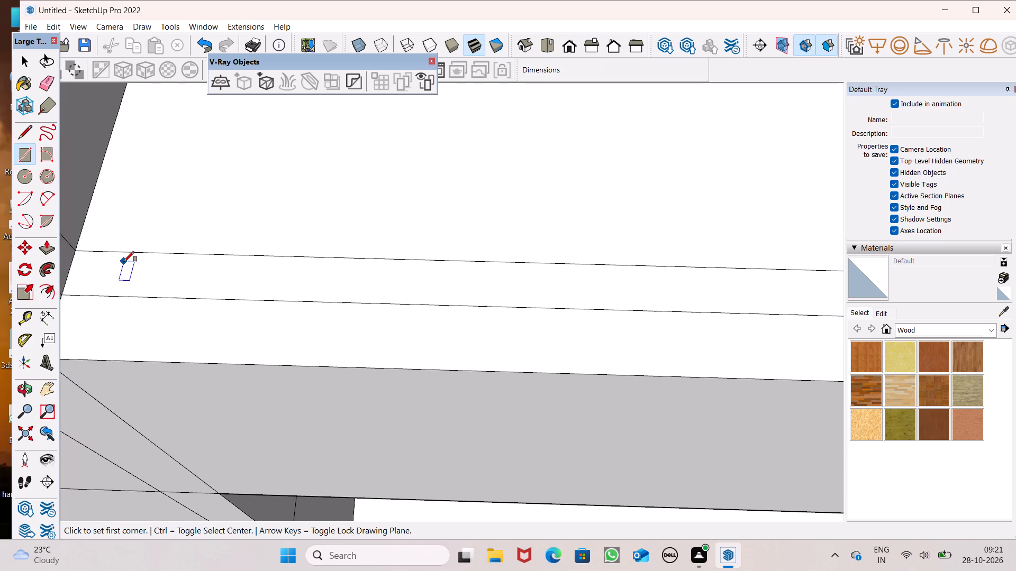
scroll(124, 262, up, 1)
click(120, 262)
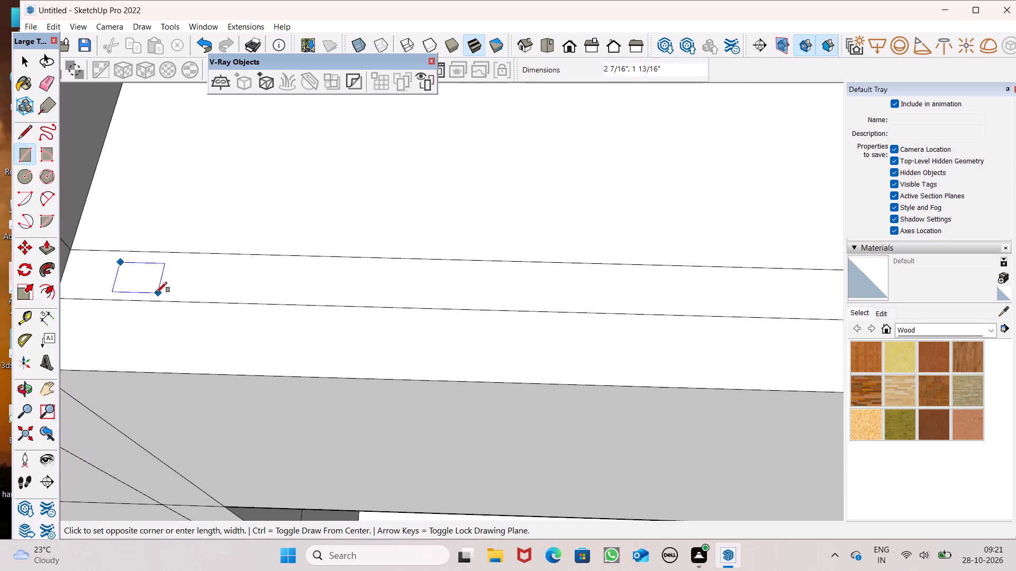
scroll(153, 298, up, 5)
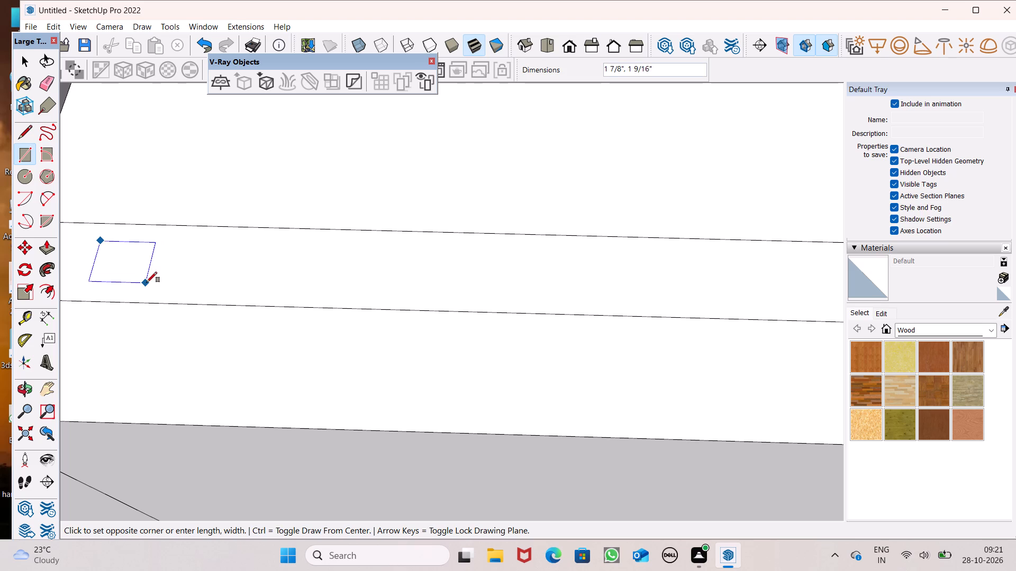
click(147, 282)
Copy the small rectangle about 5 1/2" along the balcony floor strip and array it as 20 copies.
key(space)
double_click(124, 265)
scroll(84, 252, down, 7)
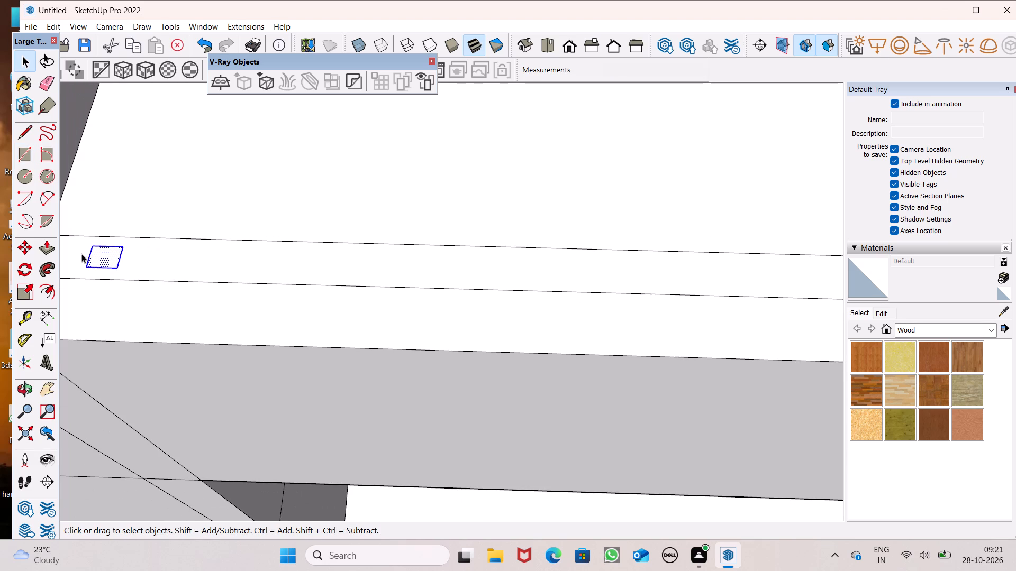
key(m)
key(Return)
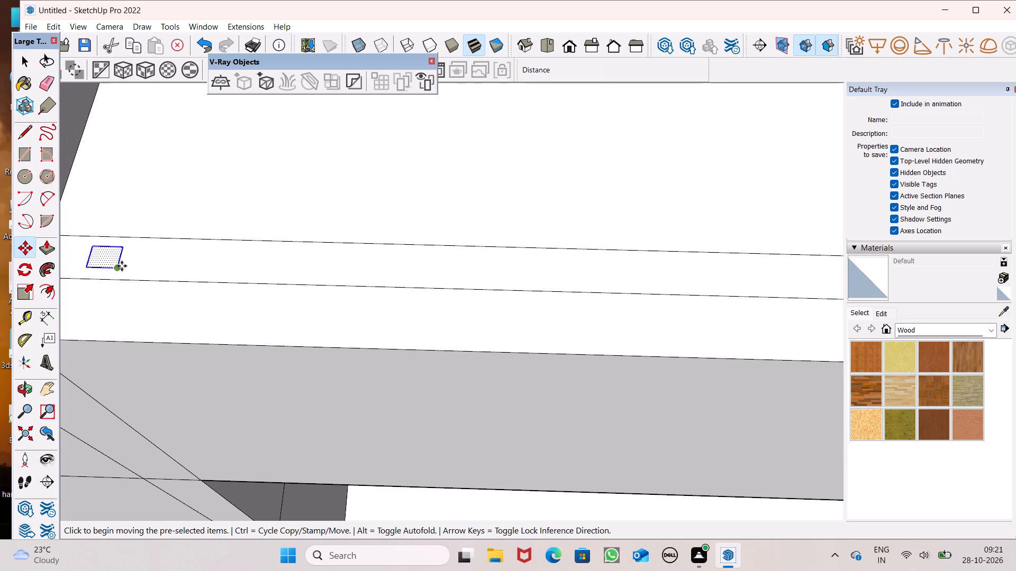
drag(118, 268, 207, 272)
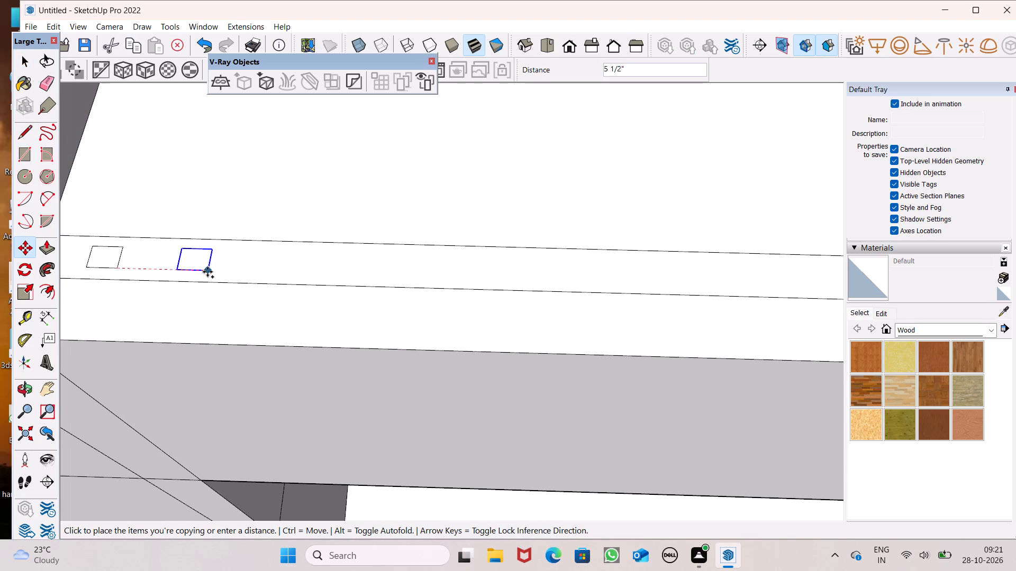
drag(207, 272, 205, 273)
key(shift+asterisk)
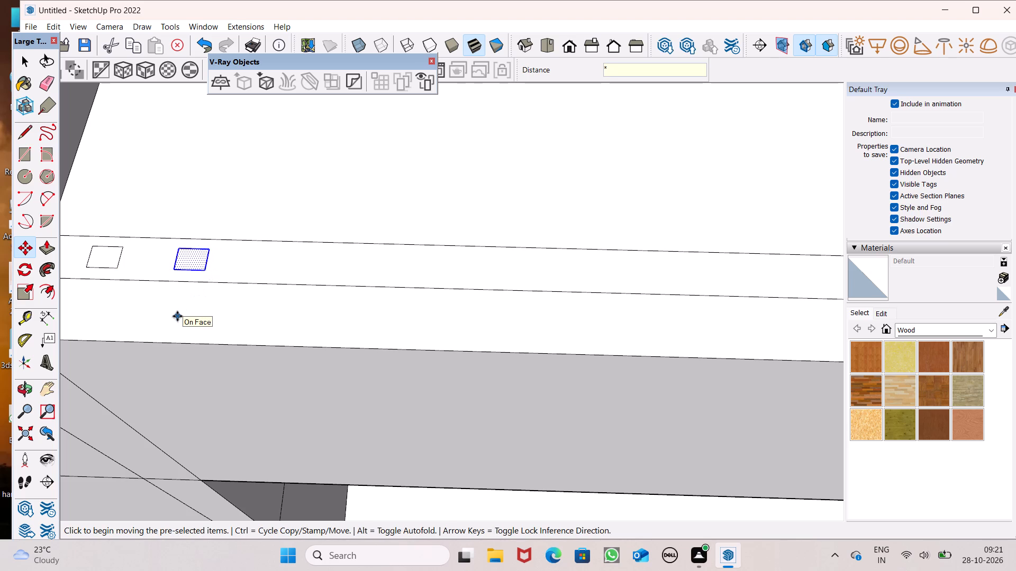
text(20)
key(Return)
Copy the last rectangle of the row about 5 3/4" further along the strip and array it as 25 copies.
scroll(257, 137, down, 8)
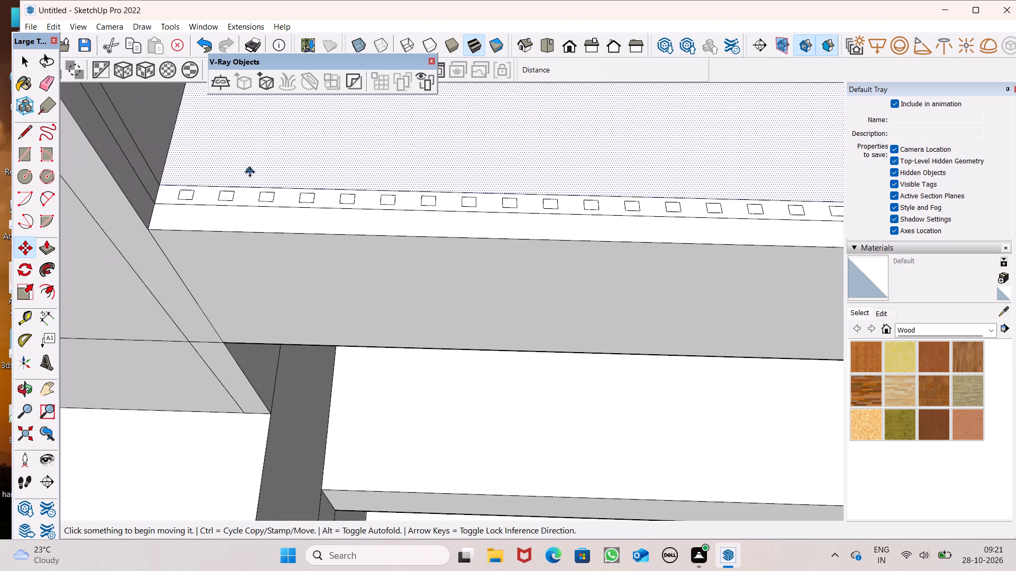
scroll(251, 206, down, 14)
scroll(557, 174, up, 5)
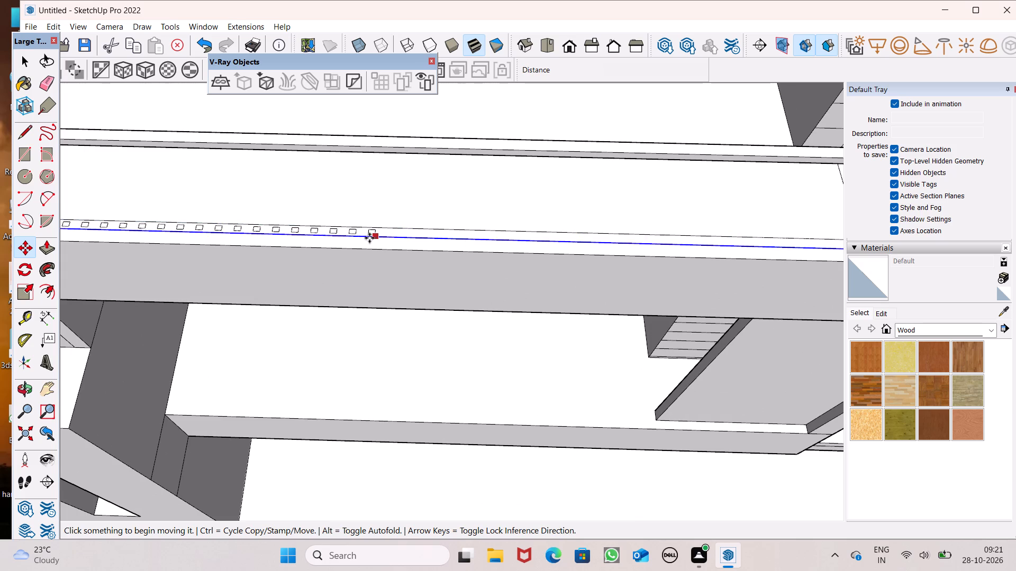
key(space)
scroll(382, 233, up, 15)
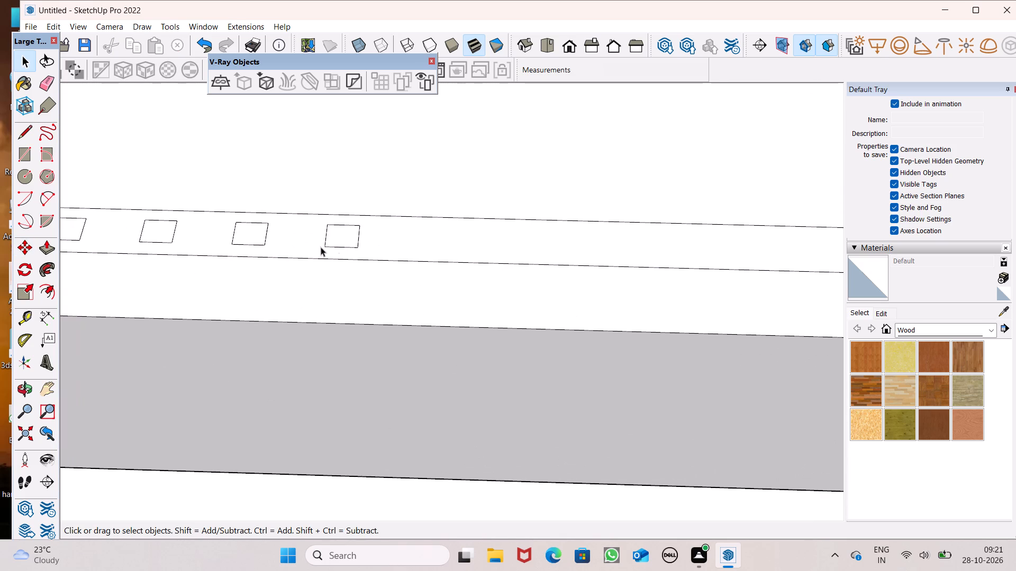
double_click(350, 233)
double_click(337, 234)
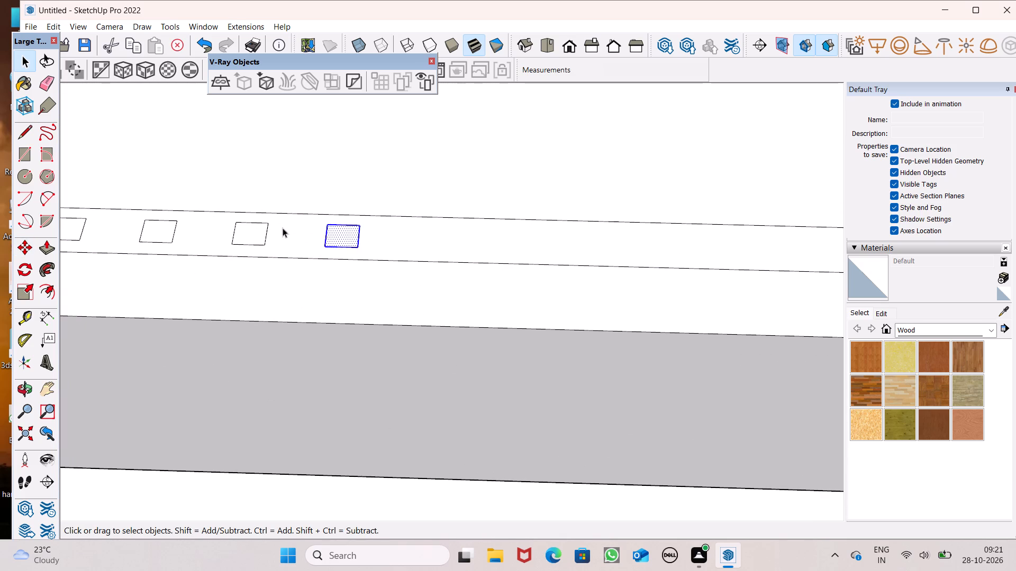
scroll(254, 233, down, 4)
key(m)
key(Return)
scroll(395, 212, up, 4)
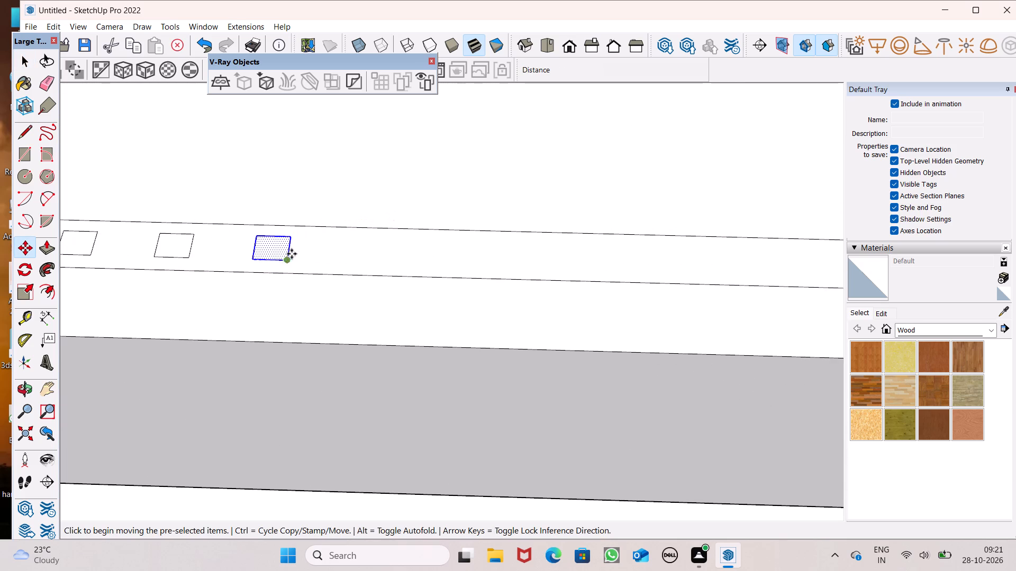
scroll(295, 247, up, 5)
drag(282, 268, 460, 277)
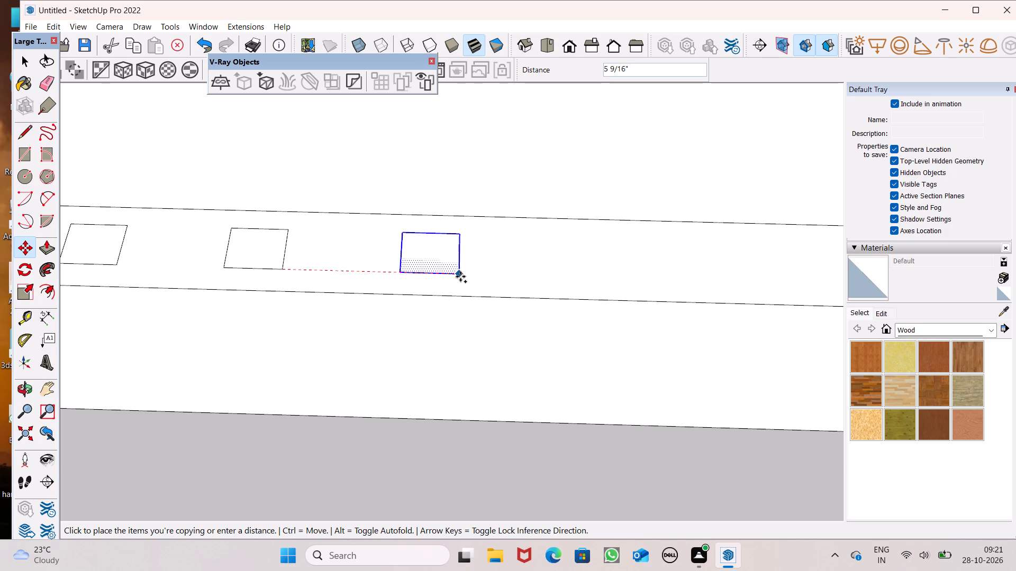
drag(460, 277, 463, 278)
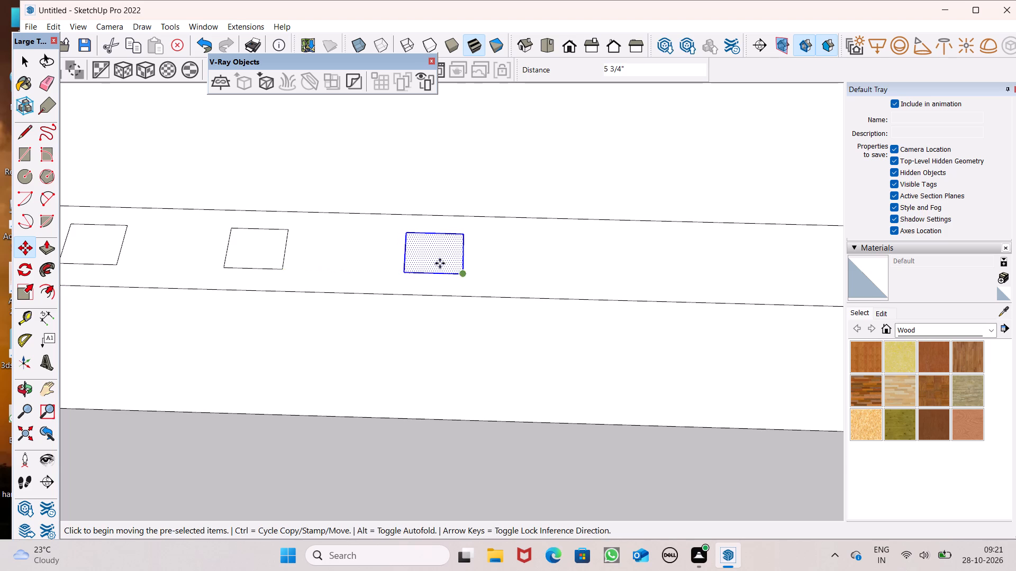
scroll(368, 244, down, 6)
scroll(409, 214, up, 1)
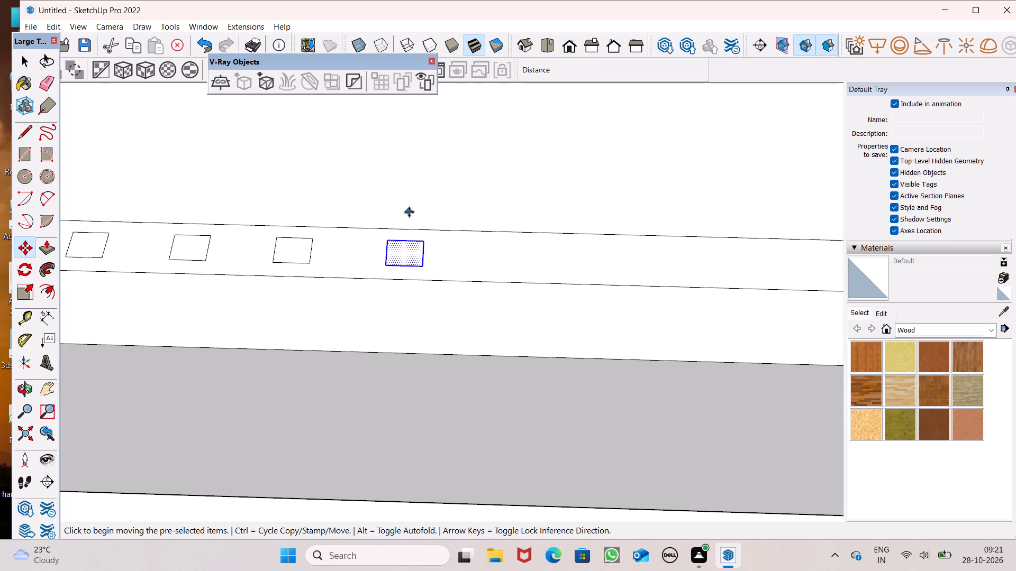
key(shift+asterisk)
text(25)
key(Return)
Erase the two surplus rectangles lying beyond the corner of the balcony floor strip.
scroll(469, 308, down, 20)
scroll(469, 308, down, 1)
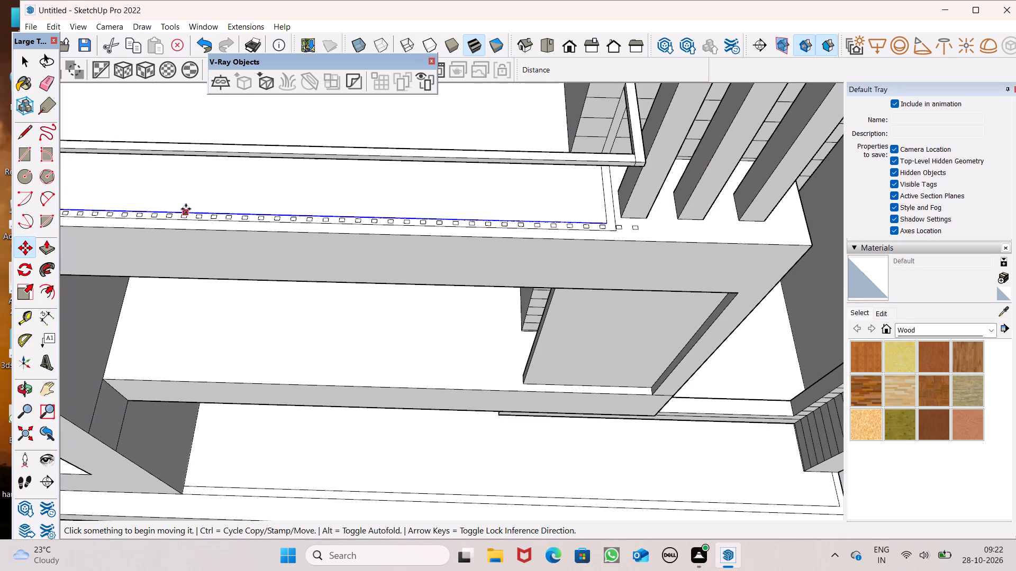
key(space)
scroll(569, 217, up, 8)
scroll(651, 234, up, 7)
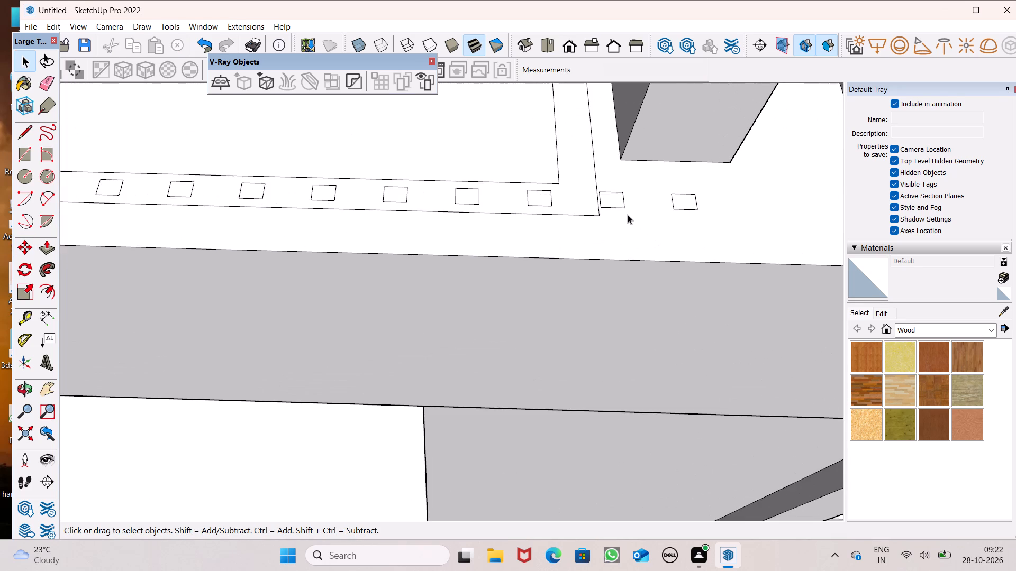
scroll(627, 212, up, 3)
click(46, 88)
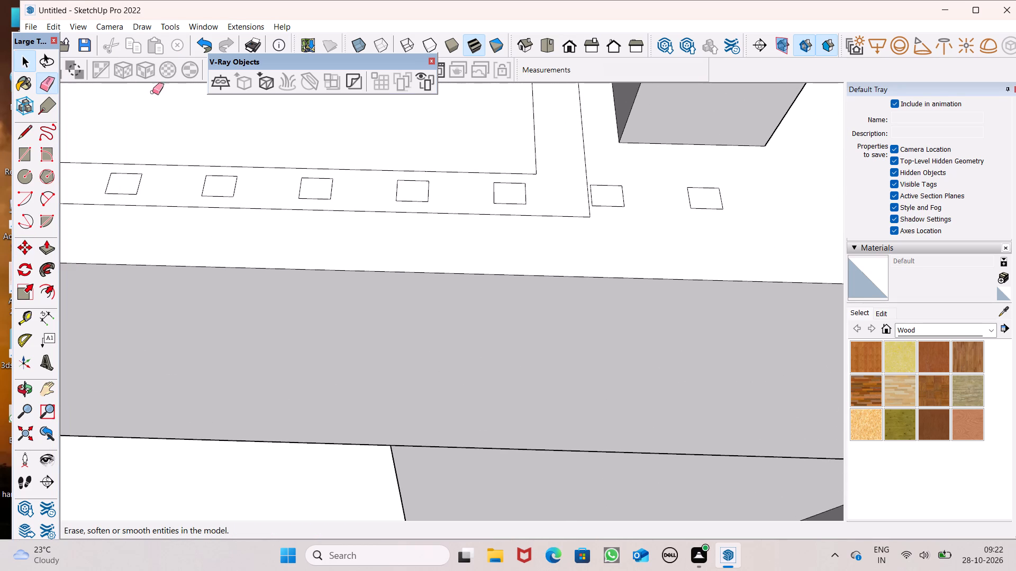
scroll(598, 225, up, 7)
drag(582, 148, 615, 198)
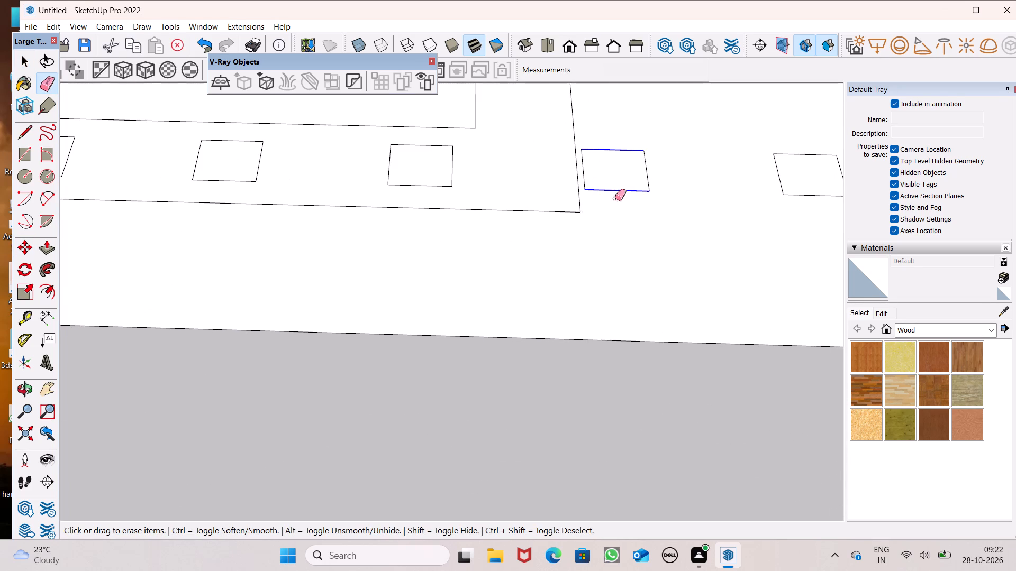
drag(615, 198, 631, 178)
drag(585, 169, 636, 175)
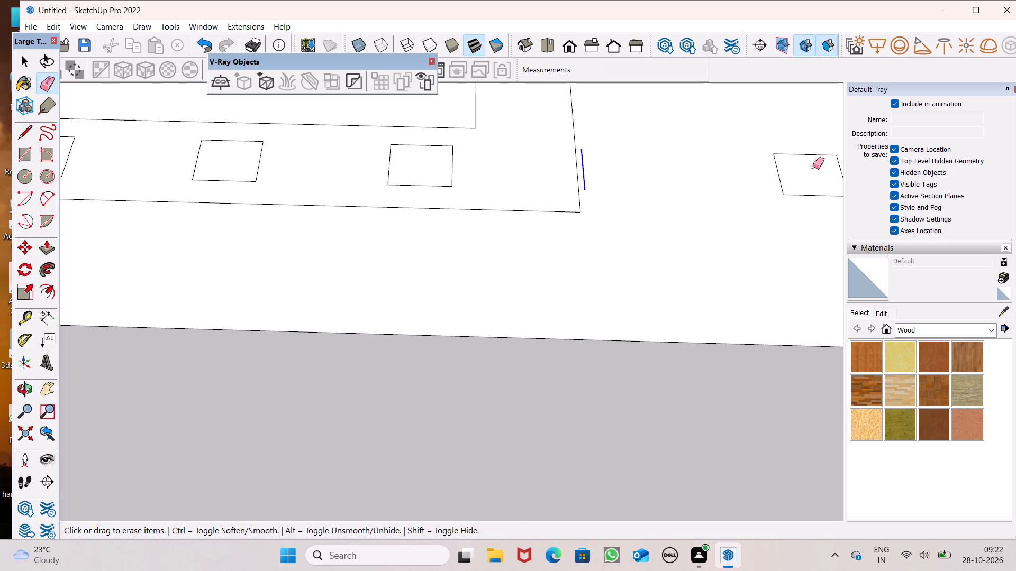
drag(781, 145, 759, 201)
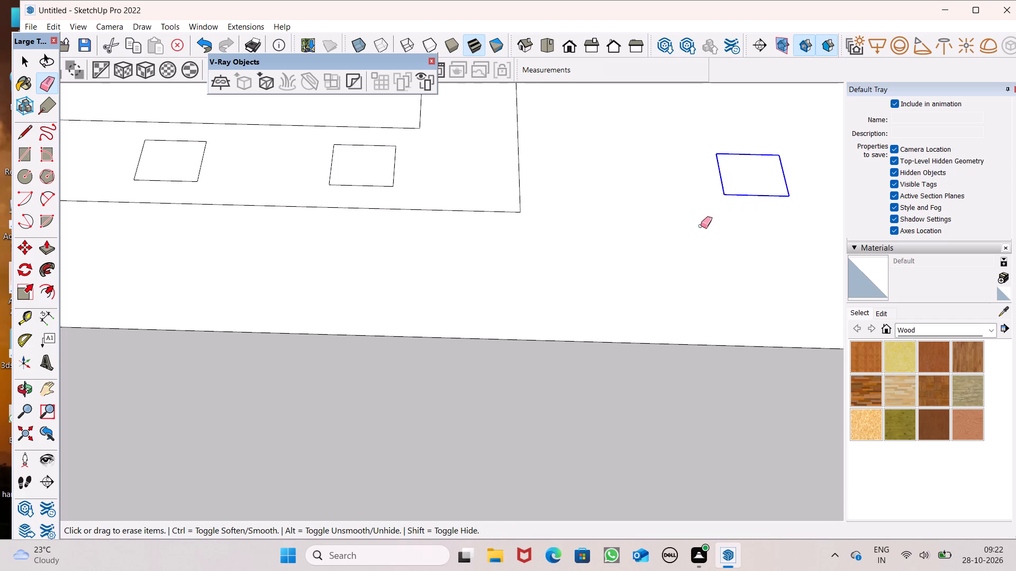
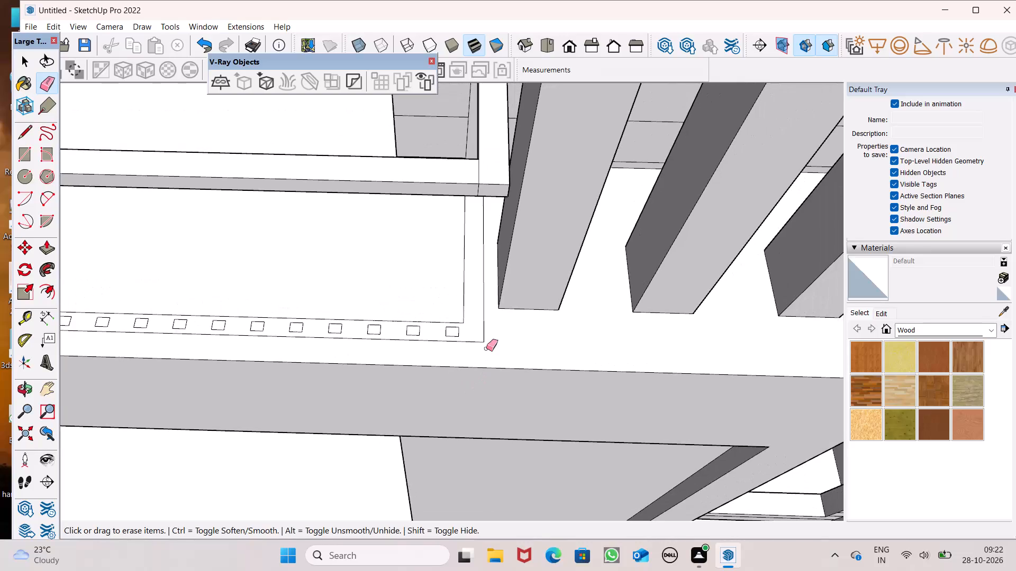
Draw a rectangle of about 2 1/8" by 1 5/16" between the side strip's lines, just past the balcony's front corner.
scroll(486, 342, down, 5)
middle_drag(487, 327, 489, 265)
scroll(483, 317, up, 1)
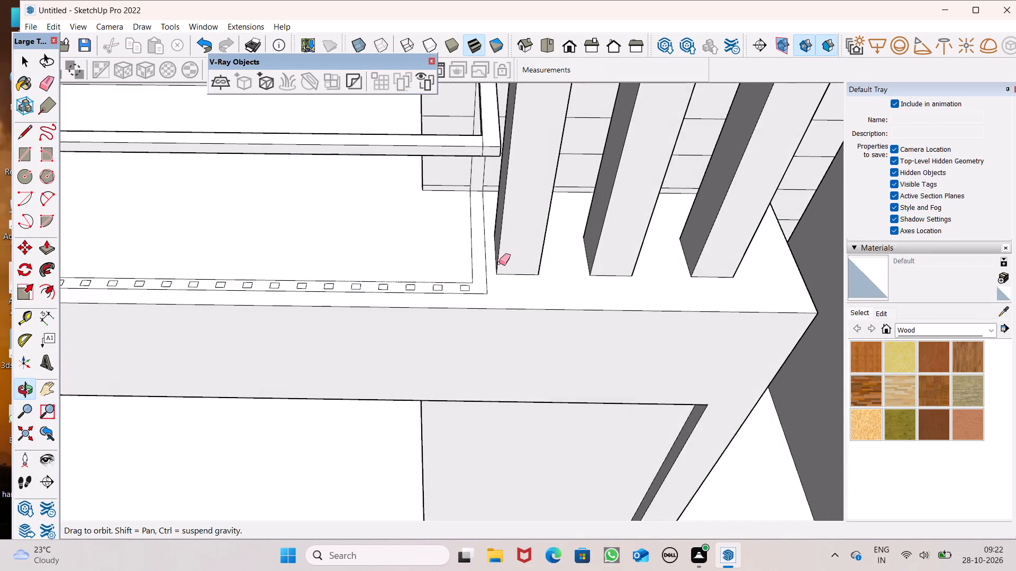
scroll(497, 262, up, 6)
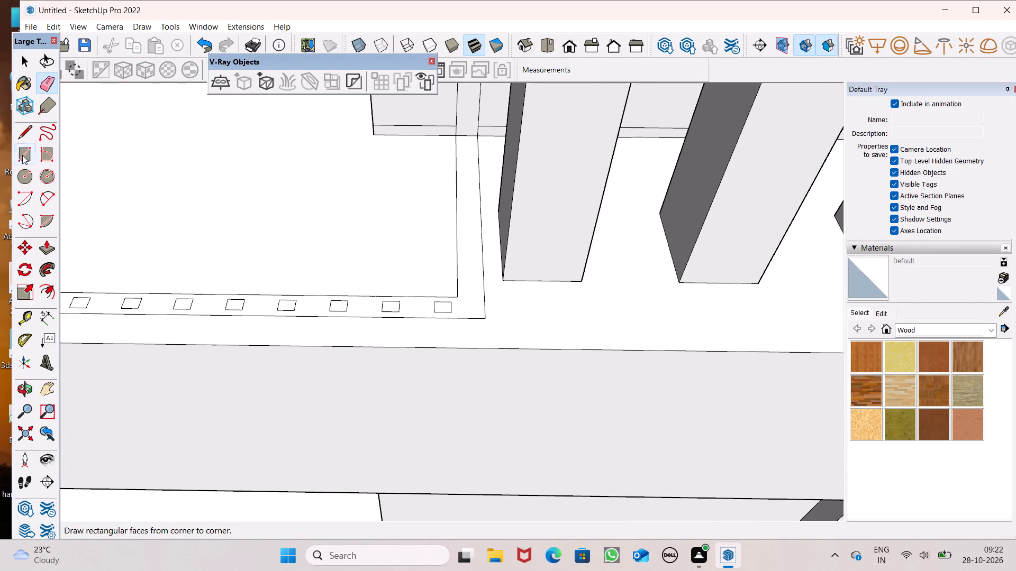
click(22, 155)
scroll(344, 224, up, 5)
scroll(478, 231, down, 5)
scroll(494, 159, up, 5)
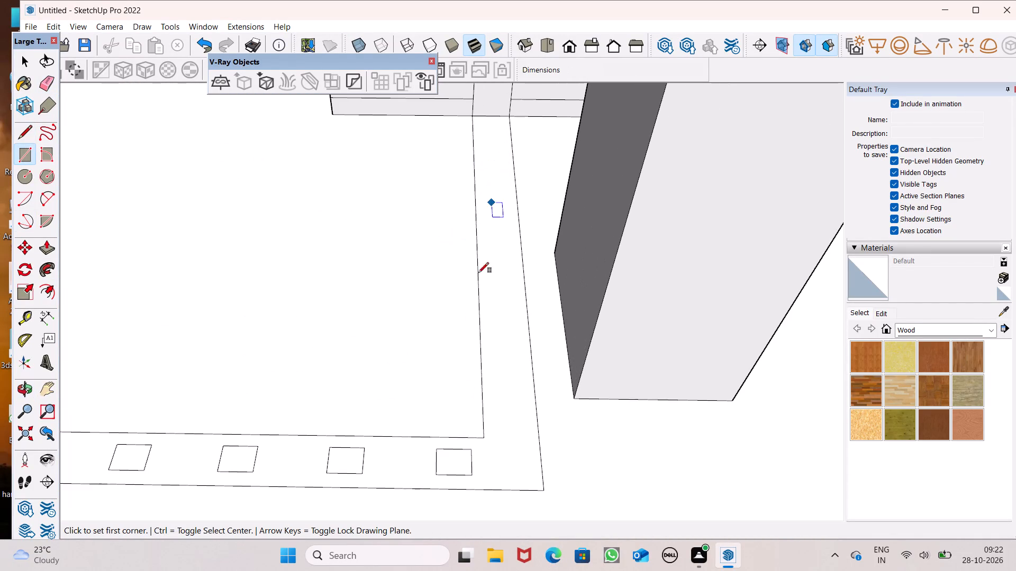
scroll(514, 438, up, 4)
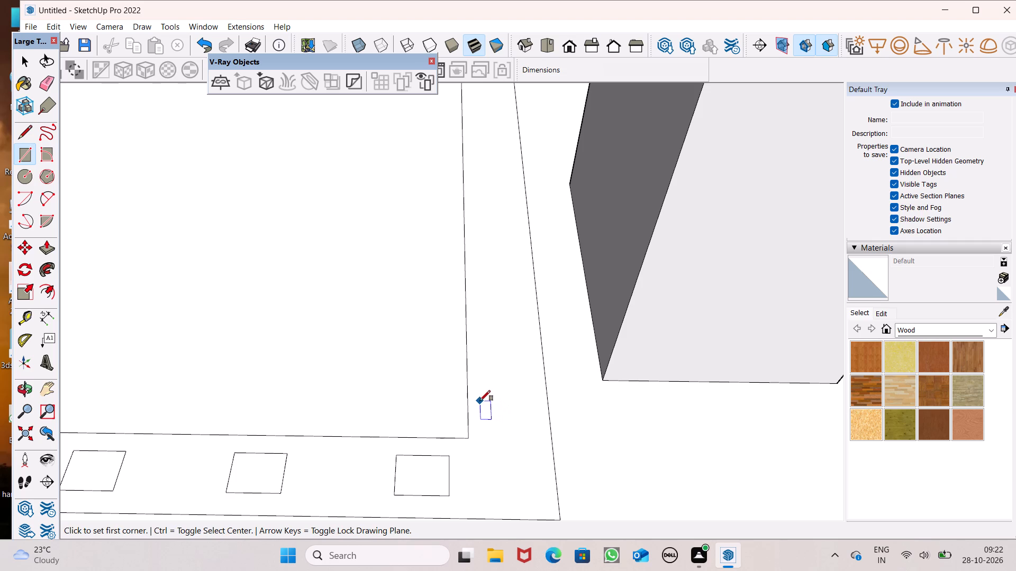
click(478, 390)
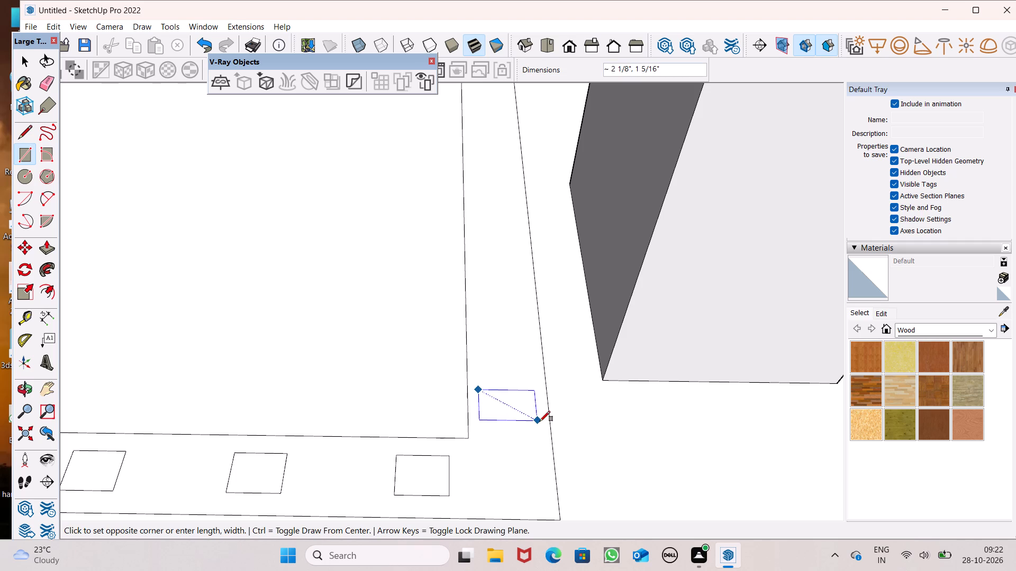
click(540, 422)
Copy the new rectangle 4" along the side strip toward the rear wall and array it as 4 copies.
key(space)
double_click(512, 408)
key(m)
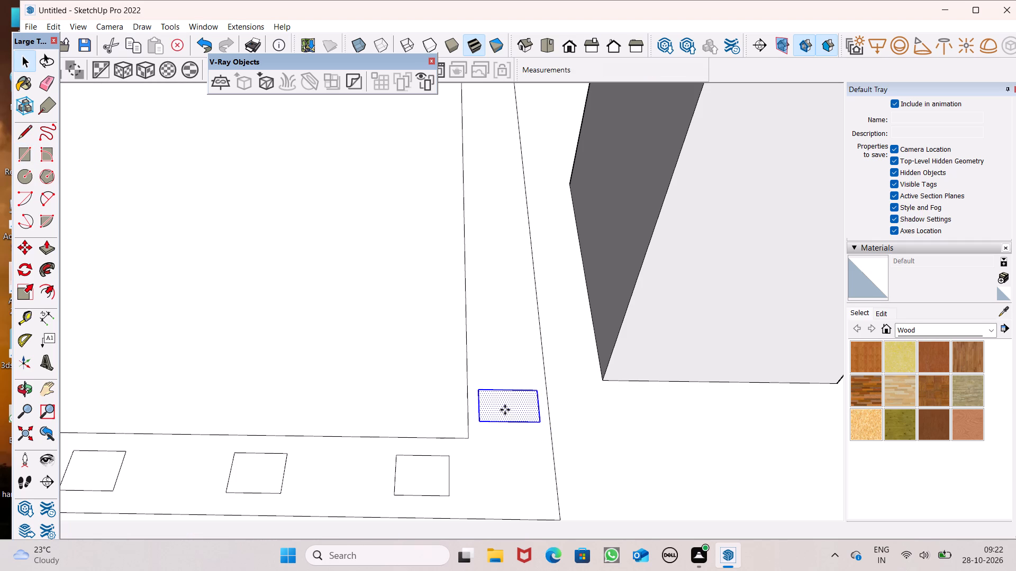
key(Return)
drag(536, 393, 537, 357)
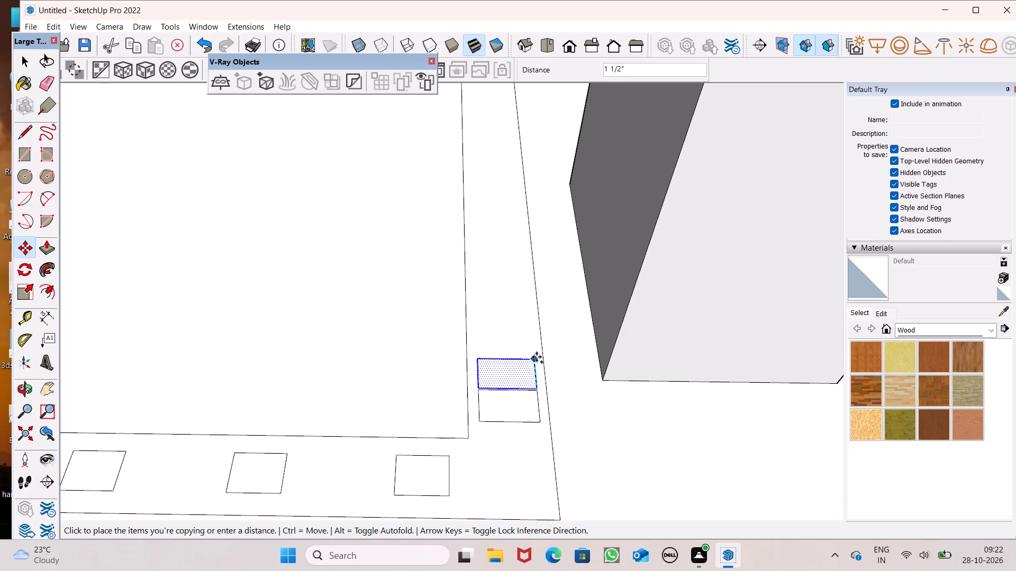
drag(537, 357, 529, 309)
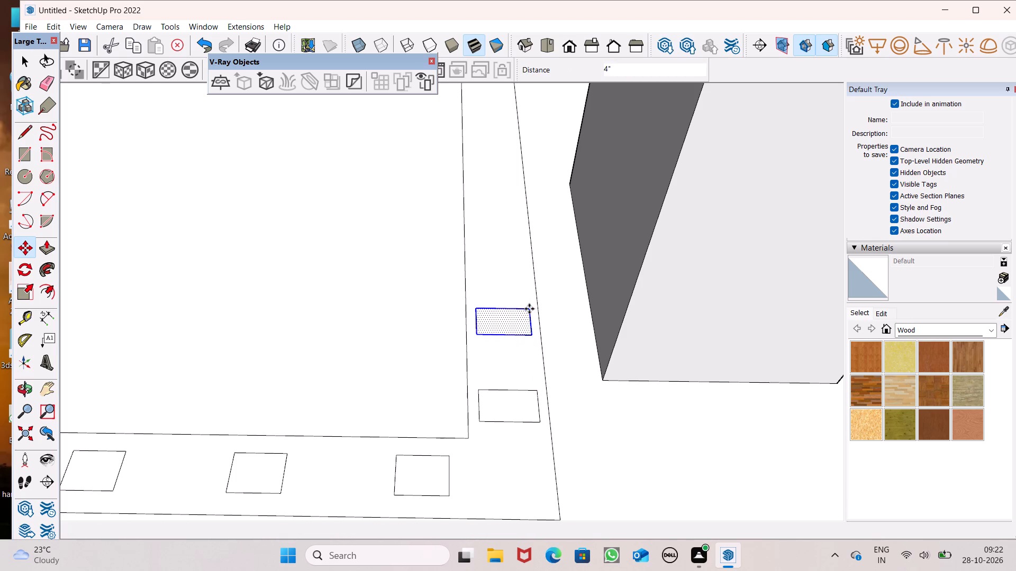
text(*4)
key(Return)
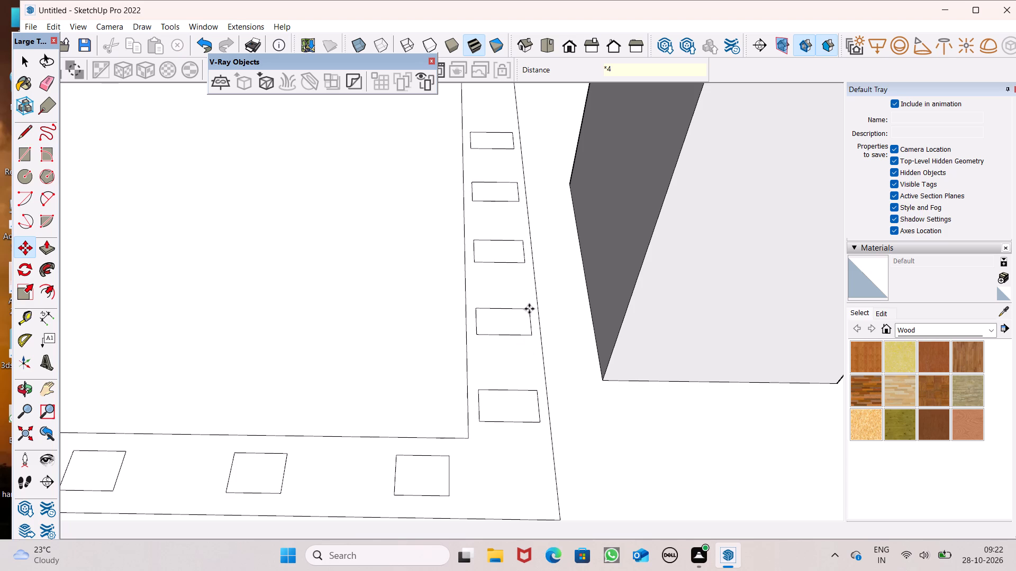
Copy the side row's last rectangle about 4 7/16" toward the rear wall, and add one more copy just before the wall.
scroll(503, 225, down, 8)
key(space)
scroll(511, 123, up, 2)
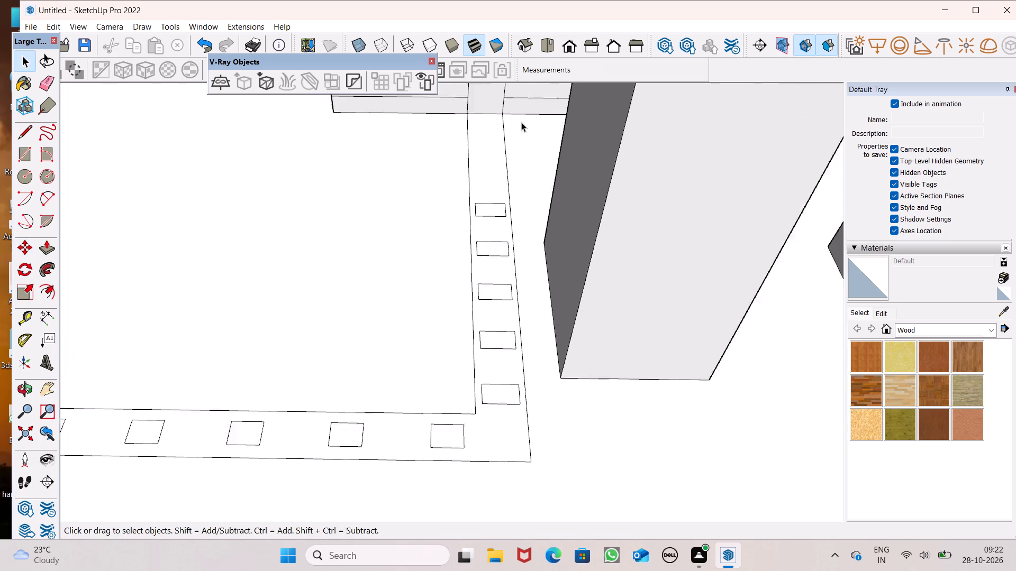
scroll(521, 122, up, 4)
click(486, 245)
click(485, 244)
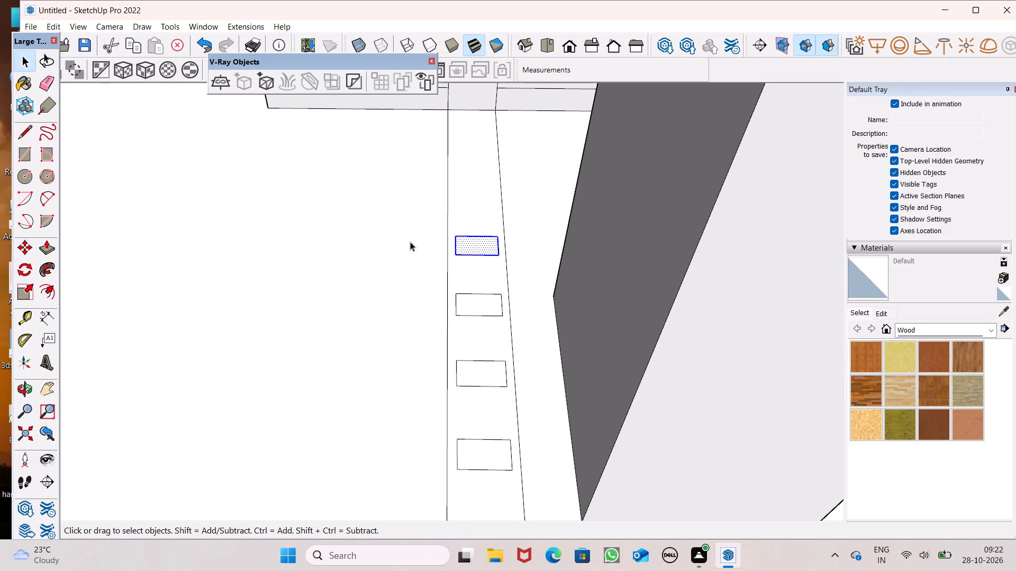
key(m)
key(Return)
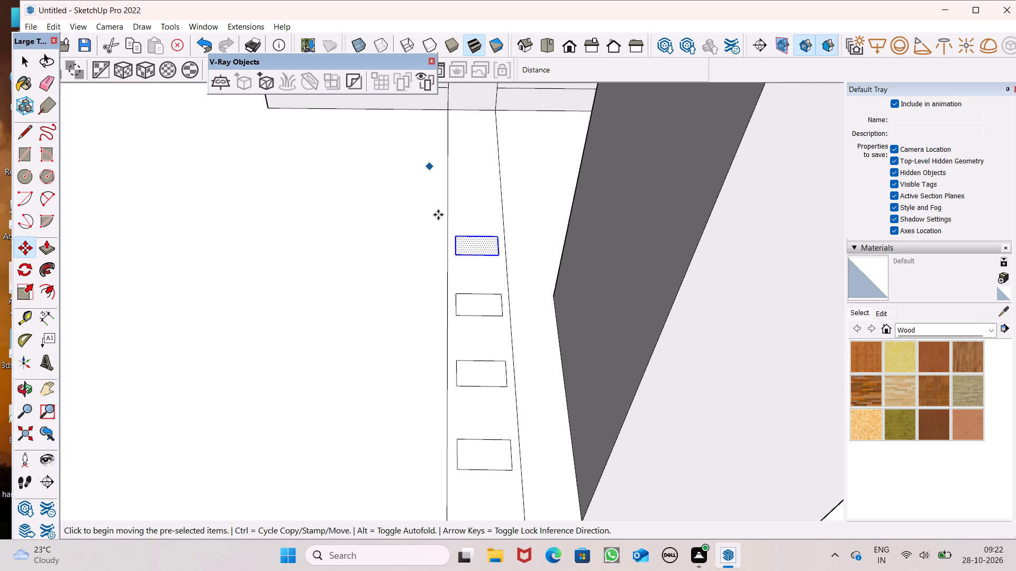
scroll(439, 294, down, 3)
scroll(501, 110, up, 3)
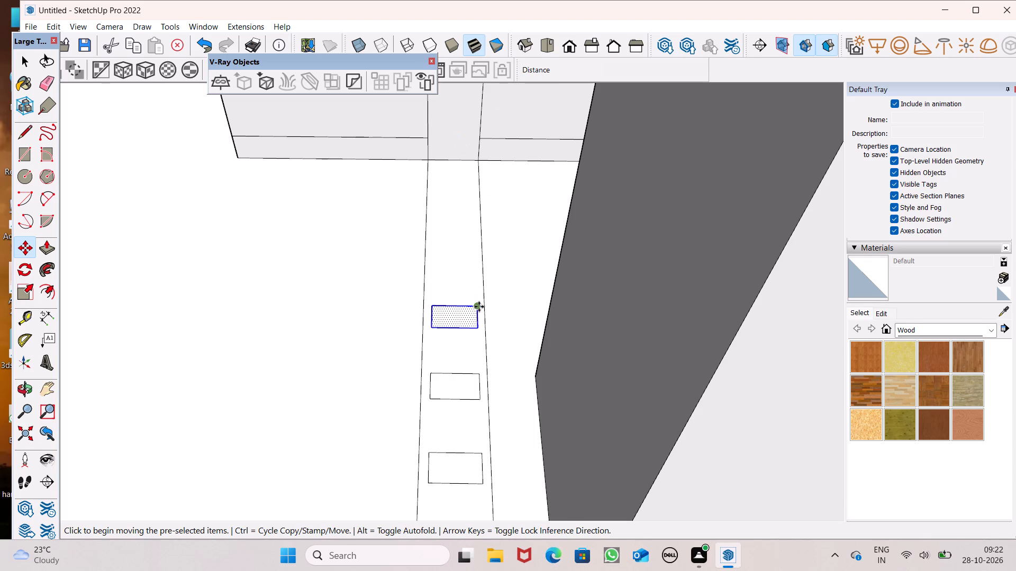
drag(478, 306, 473, 234)
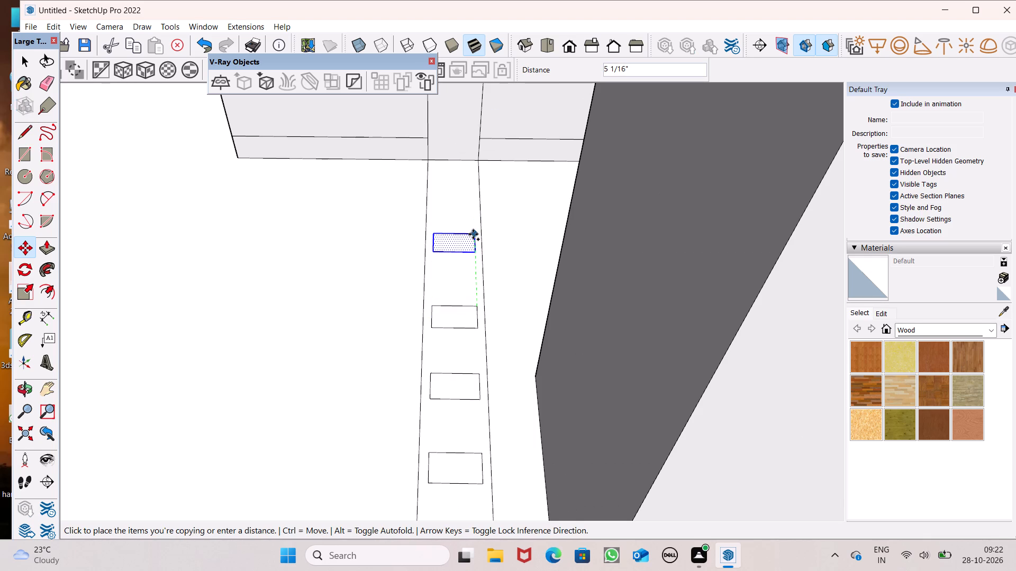
drag(473, 234, 473, 242)
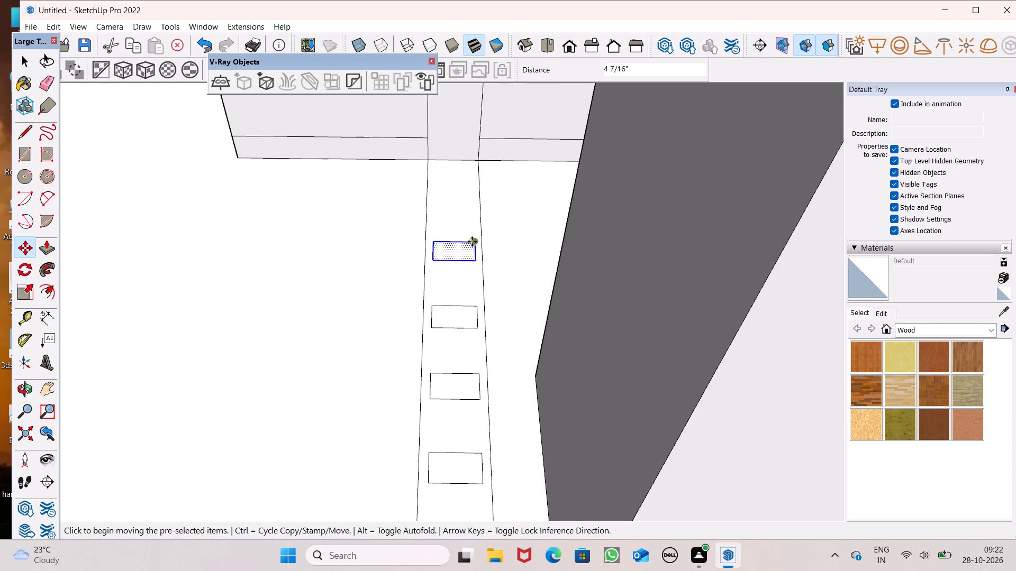
drag(475, 242, 473, 183)
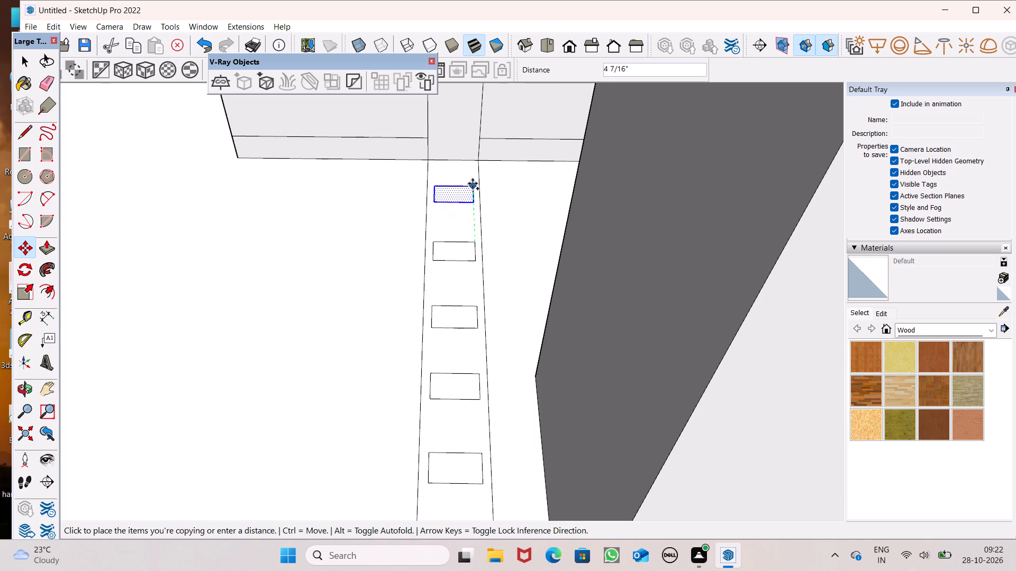
drag(473, 183, 468, 173)
key(space)
scroll(457, 130, down, 8)
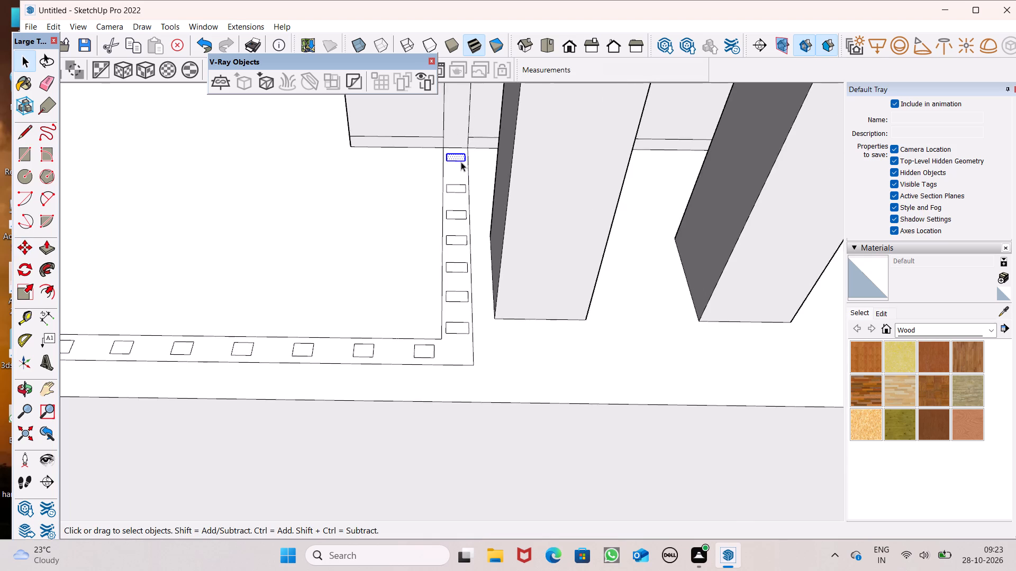
scroll(461, 162, down, 6)
scroll(442, 251, down, 9)
scroll(433, 157, down, 7)
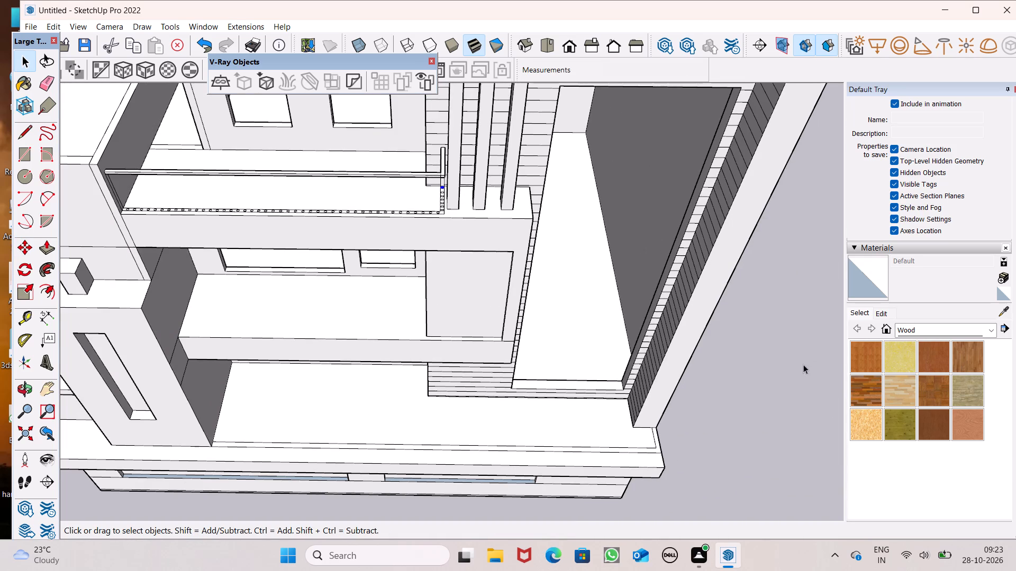
click(746, 364)
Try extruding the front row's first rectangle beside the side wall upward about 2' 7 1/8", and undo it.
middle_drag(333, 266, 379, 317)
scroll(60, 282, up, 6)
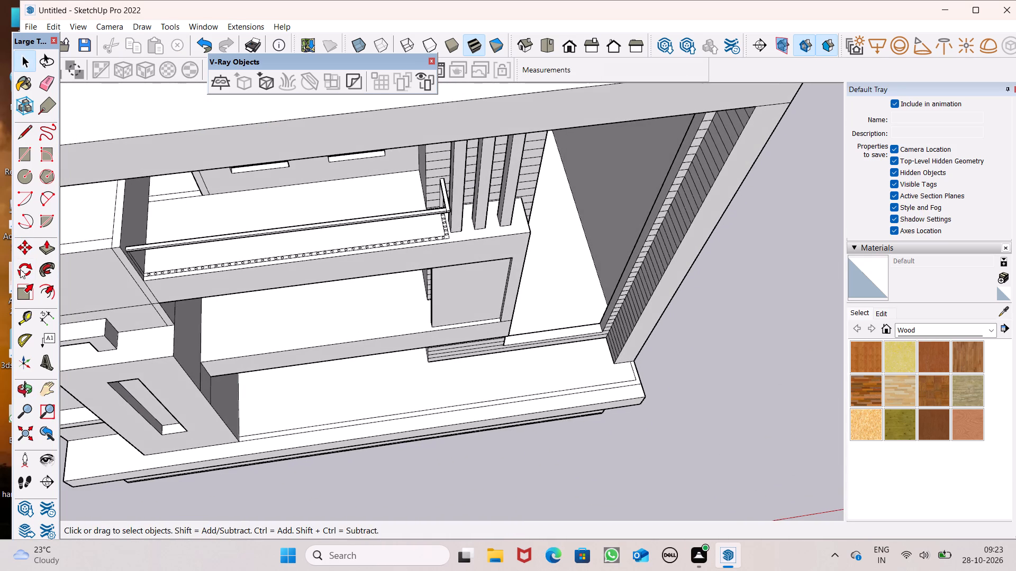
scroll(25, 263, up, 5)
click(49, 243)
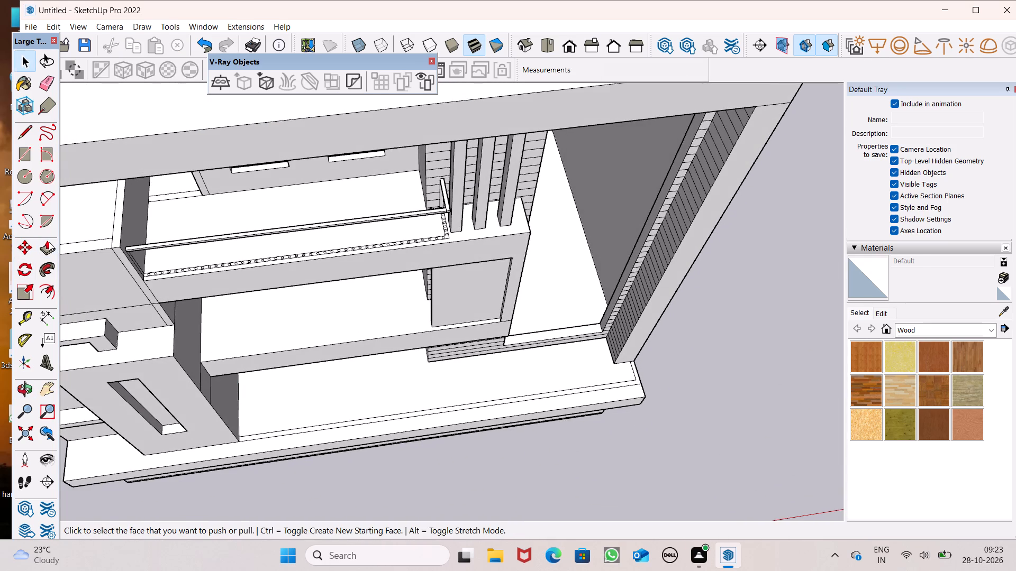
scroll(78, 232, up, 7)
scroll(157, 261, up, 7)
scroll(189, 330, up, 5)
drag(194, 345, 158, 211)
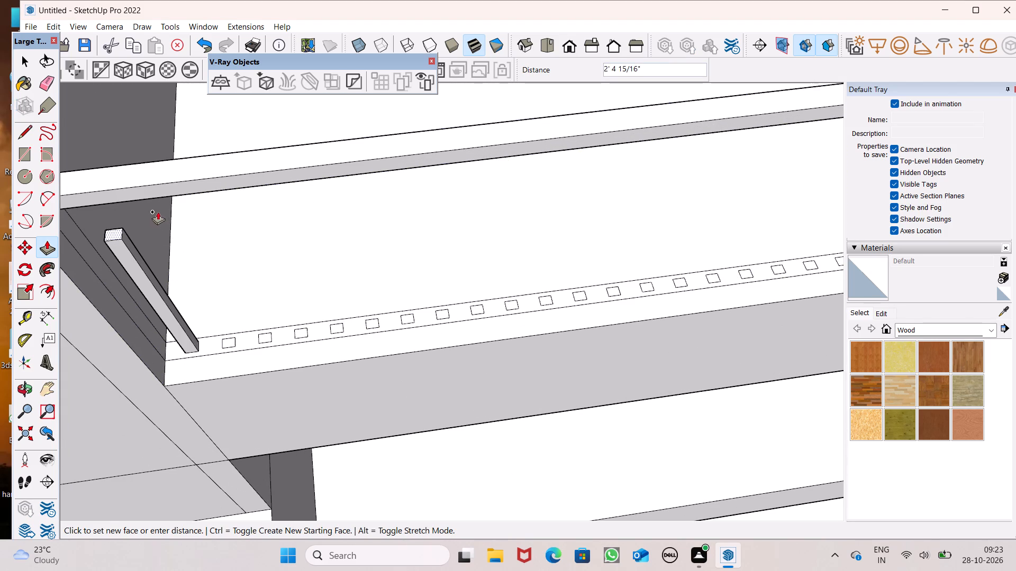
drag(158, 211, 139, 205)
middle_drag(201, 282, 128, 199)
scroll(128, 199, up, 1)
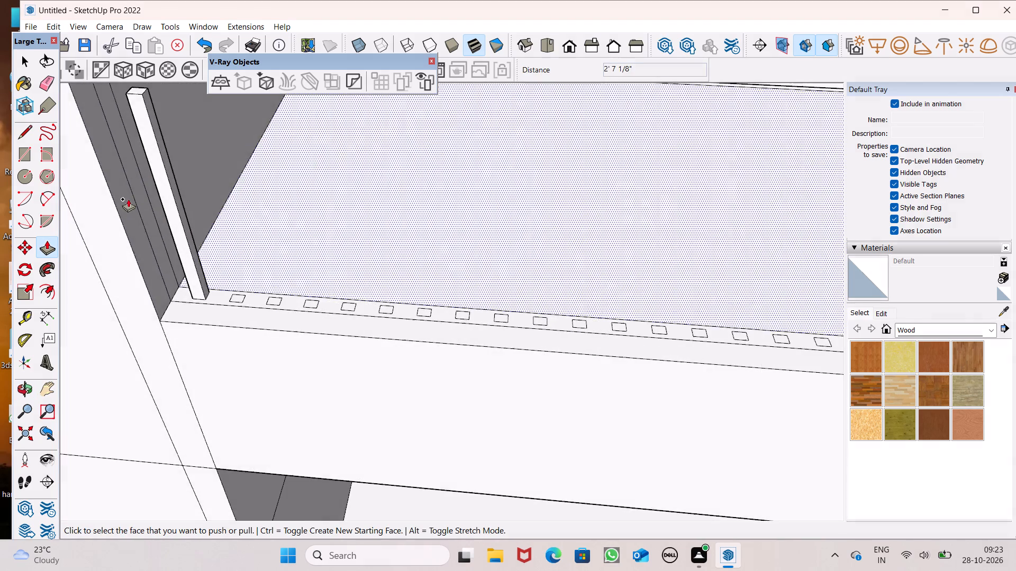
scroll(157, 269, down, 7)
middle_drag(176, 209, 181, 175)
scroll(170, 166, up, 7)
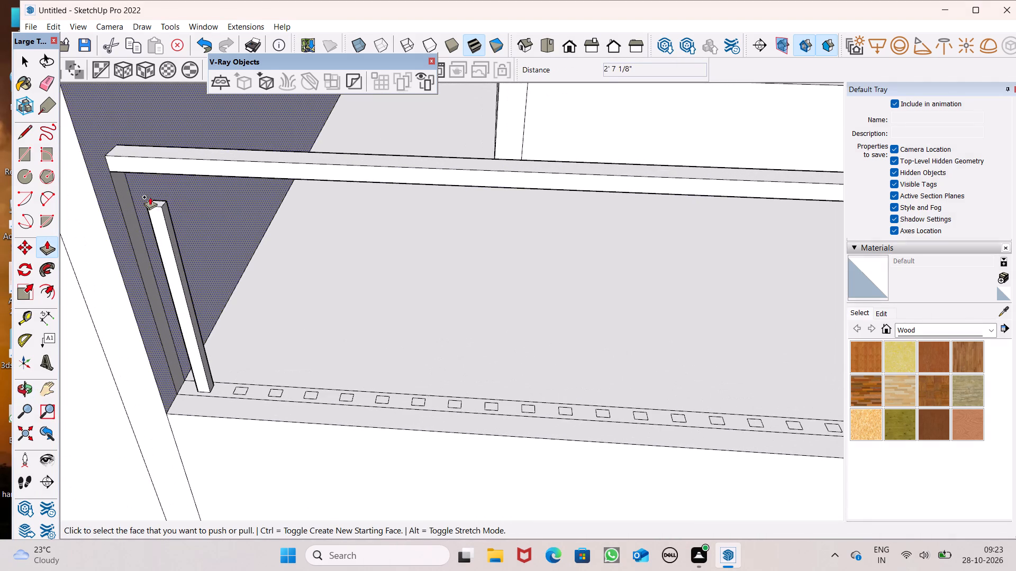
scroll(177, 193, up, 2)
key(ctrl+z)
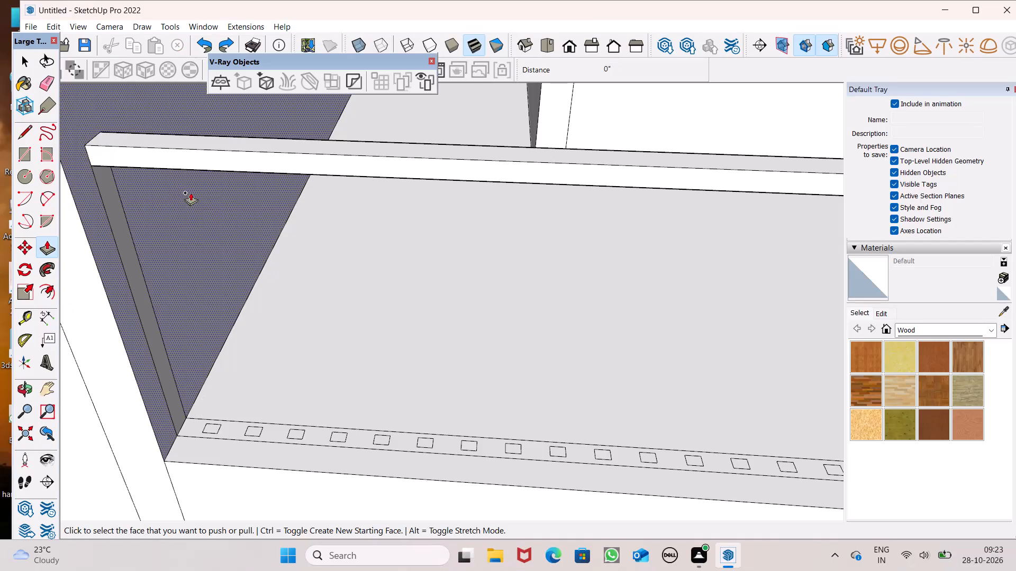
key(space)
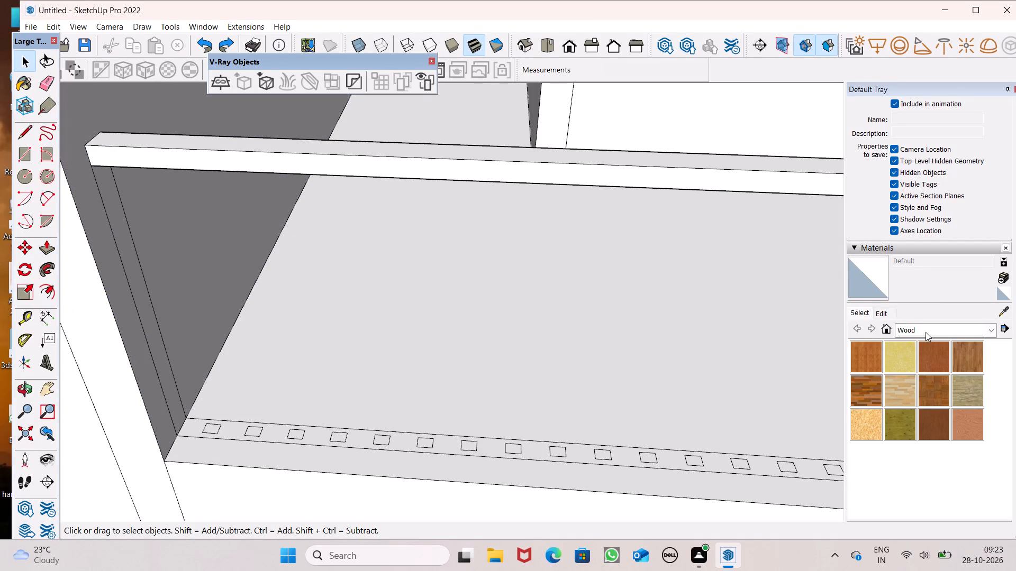
Paint the upper balcony's front top rail with Metal Corrugated Shiny from the Metal materials.
click(900, 328)
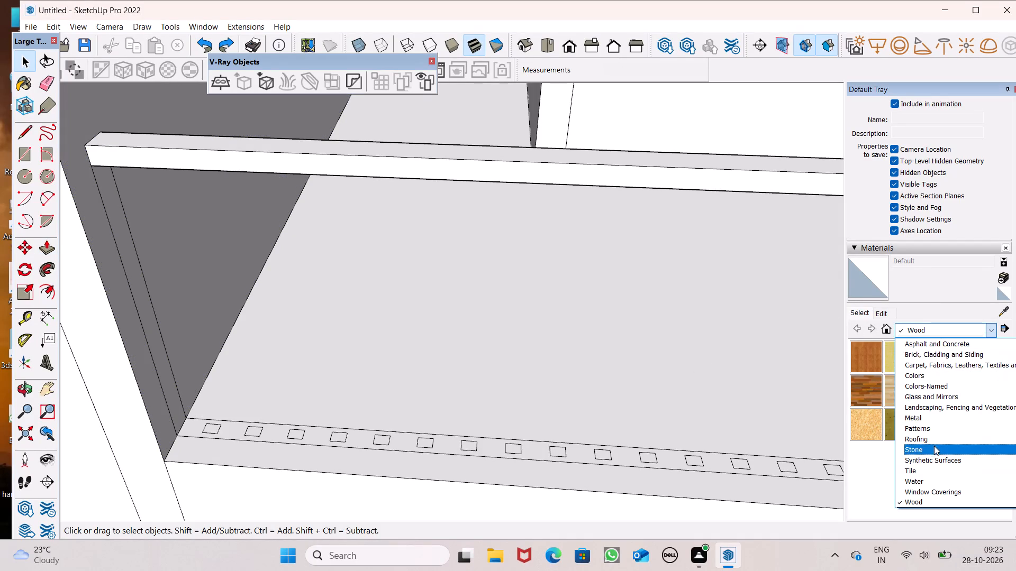
click(928, 412)
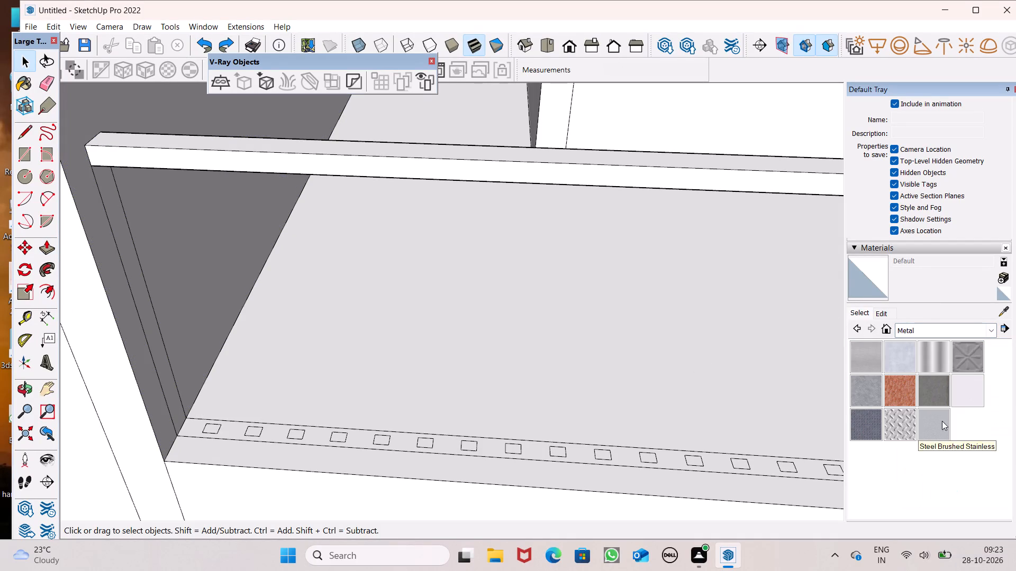
click(932, 368)
scroll(233, 432, up, 2)
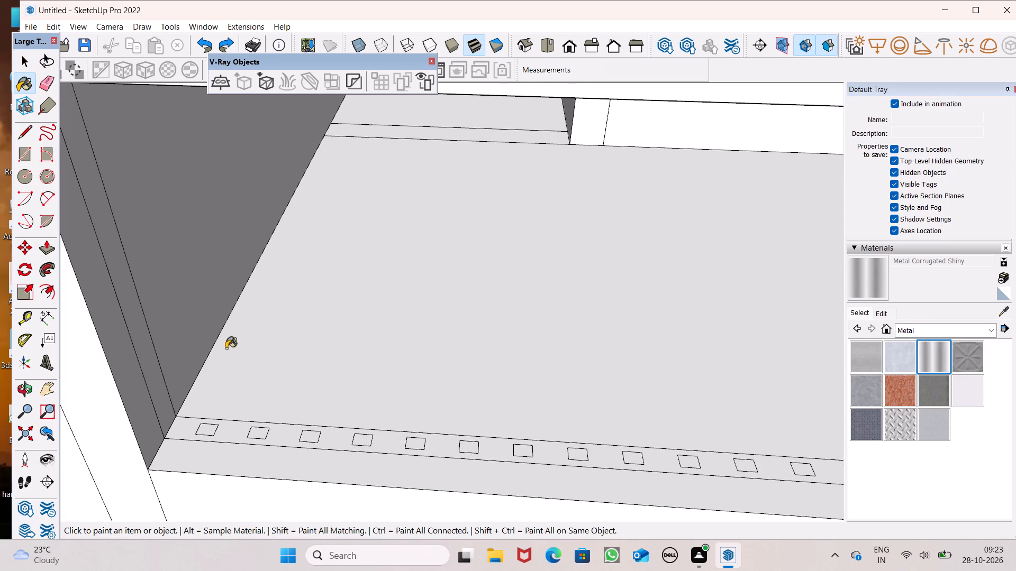
scroll(229, 358, down, 5)
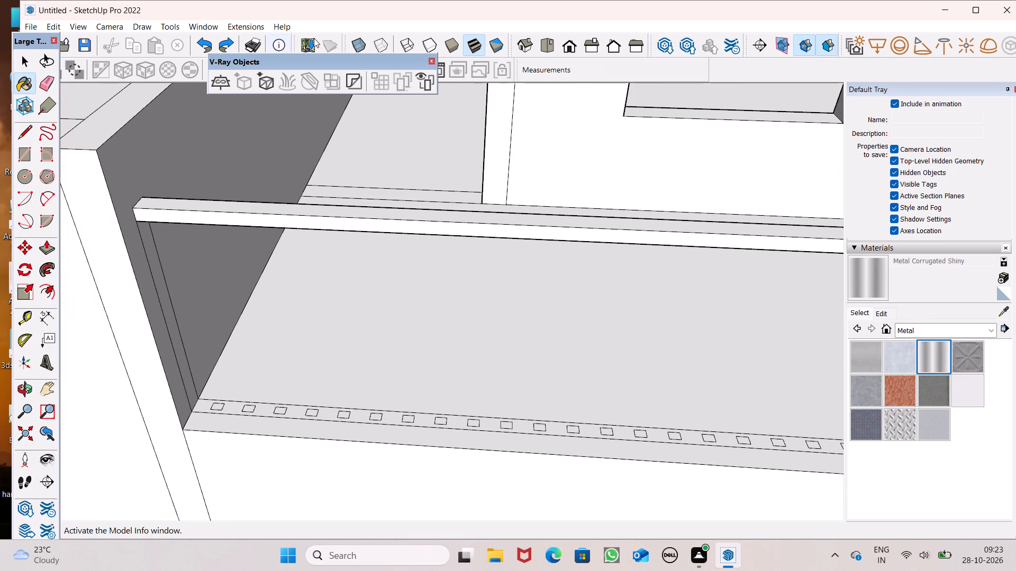
drag(364, 209, 365, 215)
click(365, 218)
Paint the inner face and underside of the upper balcony's front top rail with Metal Corrugated Shiny.
middle_drag(398, 226, 88, 280)
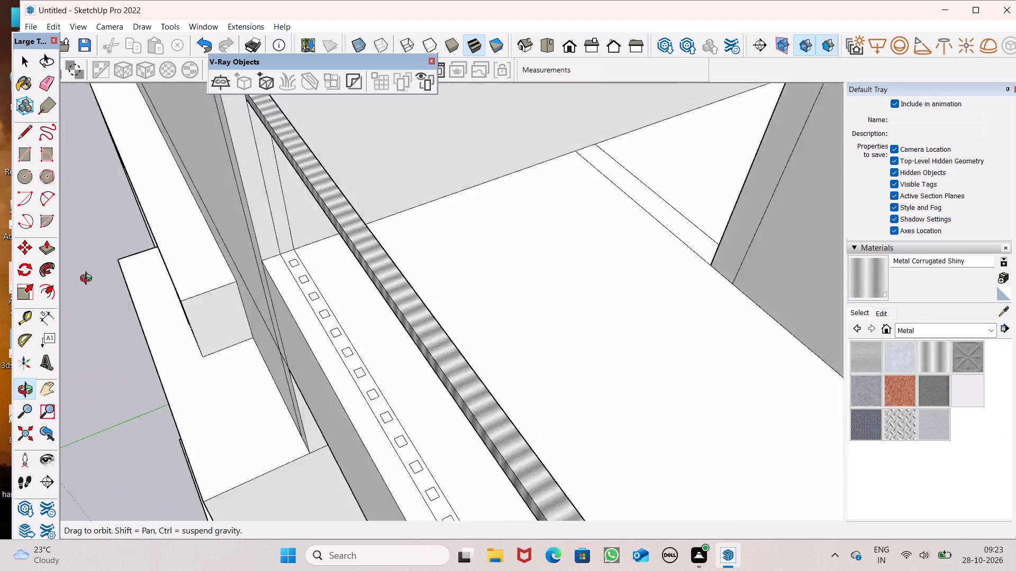
middle_drag(88, 280, 0, 126)
drag(0, 126, 34, 134)
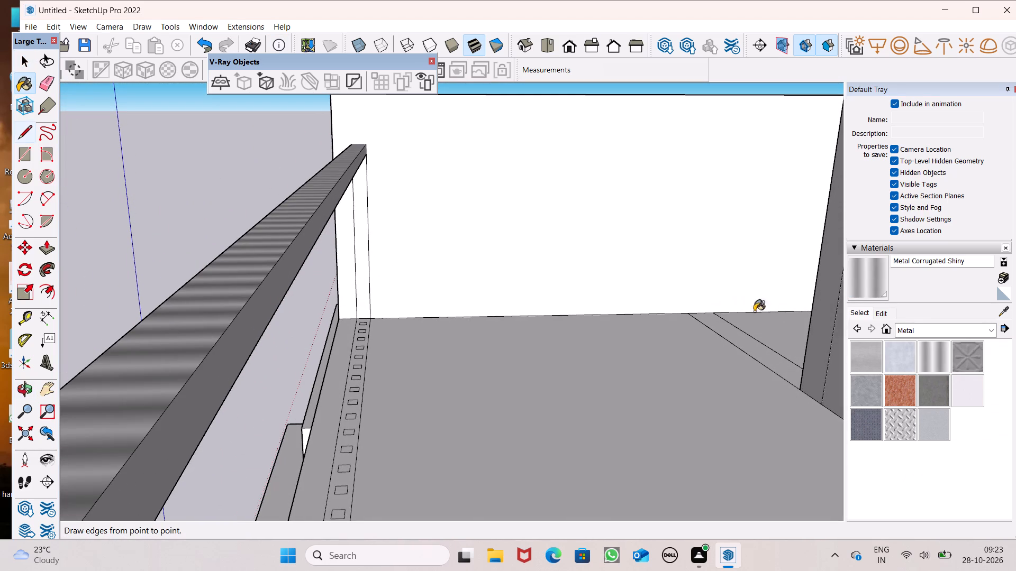
click(947, 354)
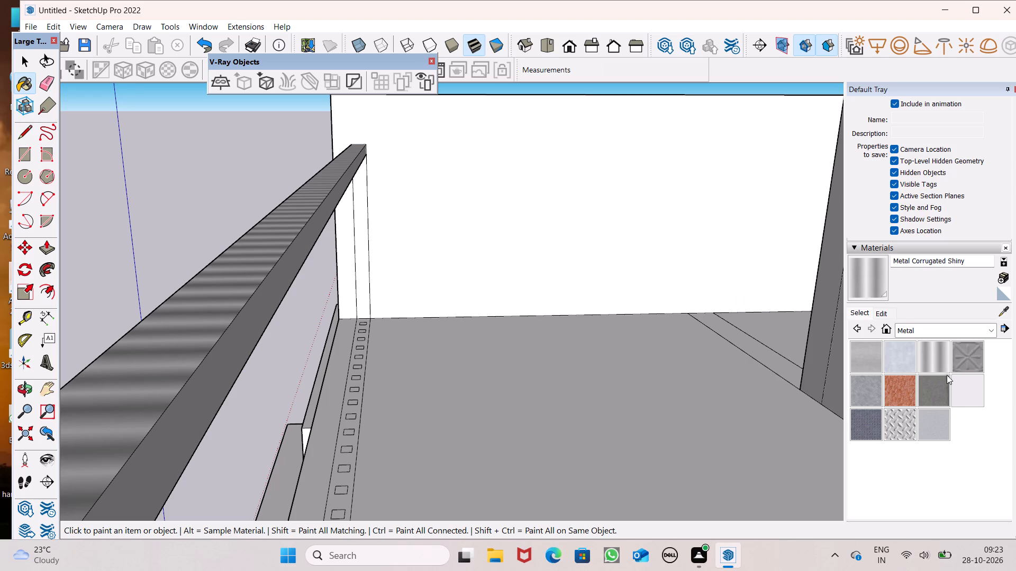
drag(237, 379, 239, 372)
middle_drag(98, 322, 449, 171)
scroll(604, 141, up, 8)
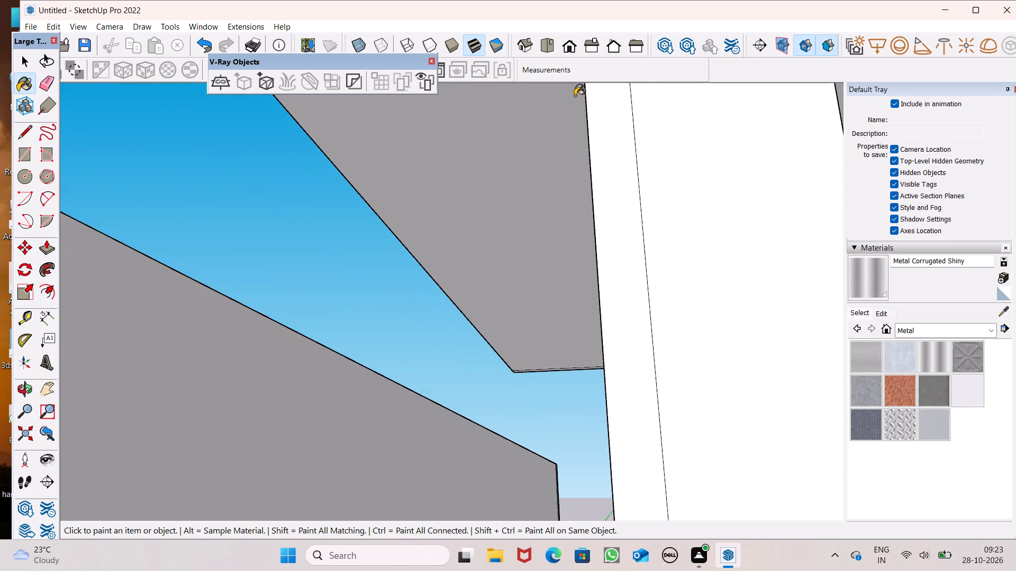
scroll(573, 108, down, 6)
scroll(478, 145, up, 5)
click(463, 99)
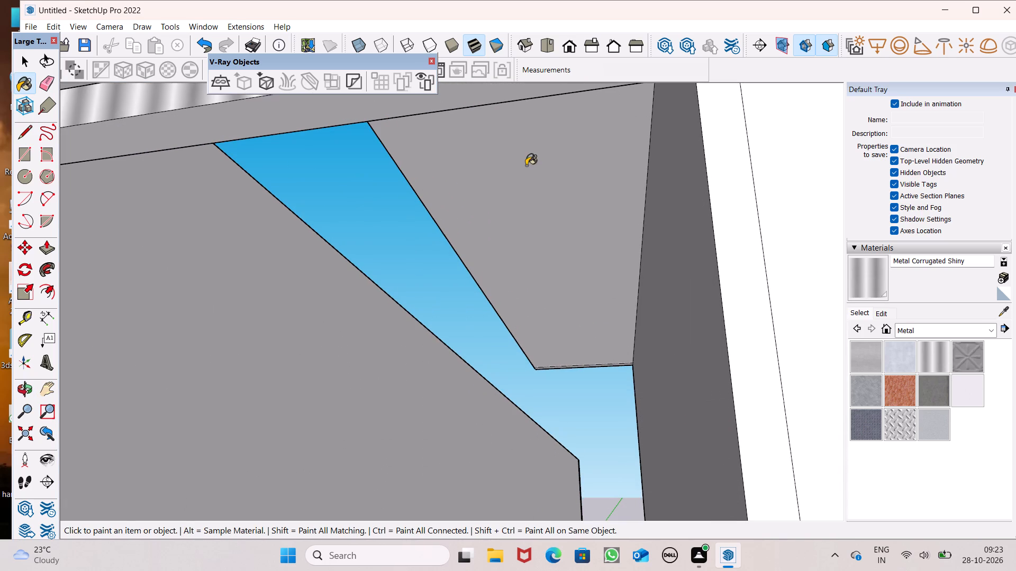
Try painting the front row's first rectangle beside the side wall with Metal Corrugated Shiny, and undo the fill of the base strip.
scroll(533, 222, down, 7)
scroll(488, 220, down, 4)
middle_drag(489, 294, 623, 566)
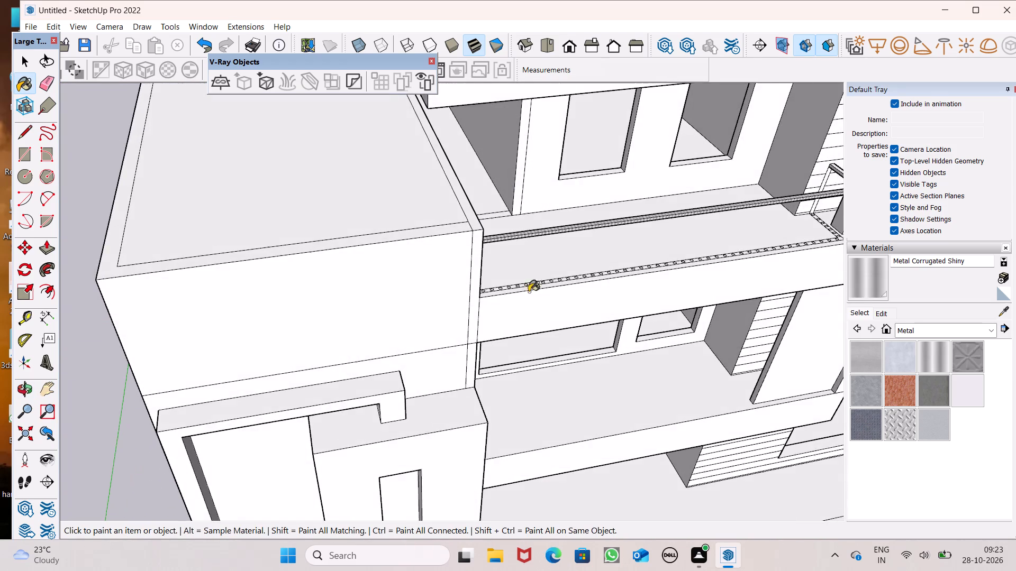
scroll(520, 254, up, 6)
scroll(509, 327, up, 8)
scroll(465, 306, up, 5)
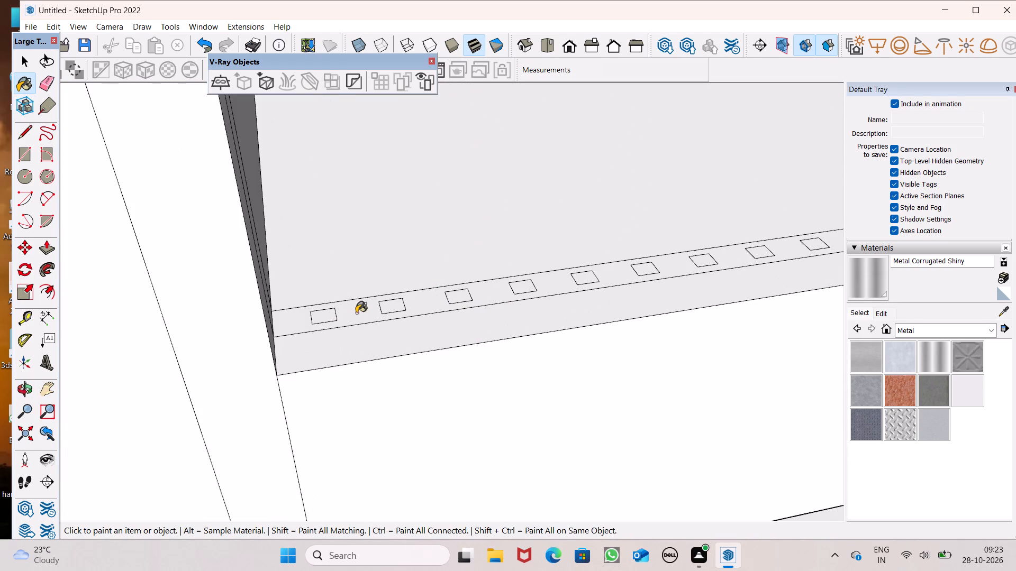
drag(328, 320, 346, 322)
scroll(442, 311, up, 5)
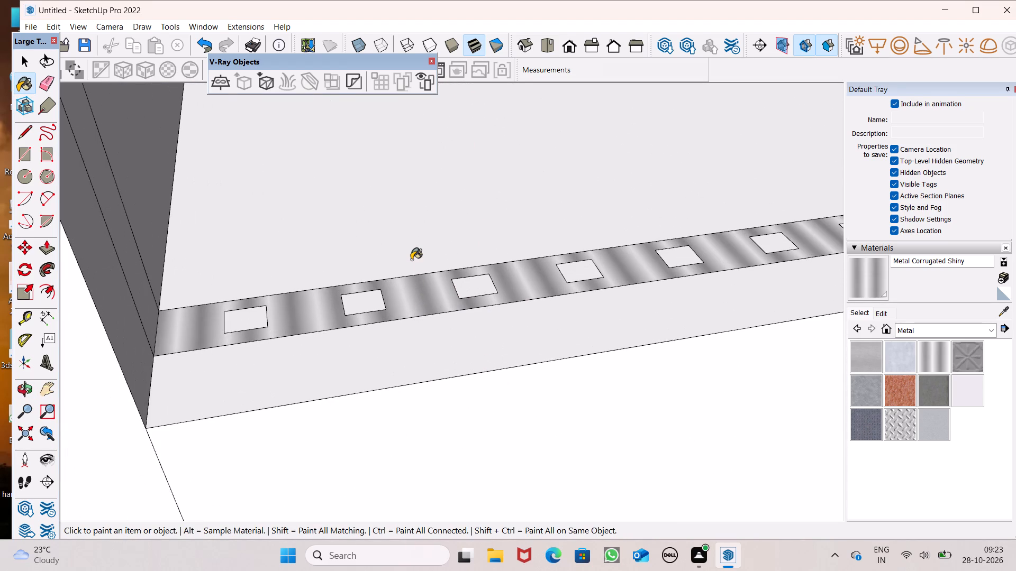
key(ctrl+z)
Paint the front row's first nine baluster rectangles, starting beside the side wall, with Metal Corrugated Shiny.
scroll(419, 240, up, 7)
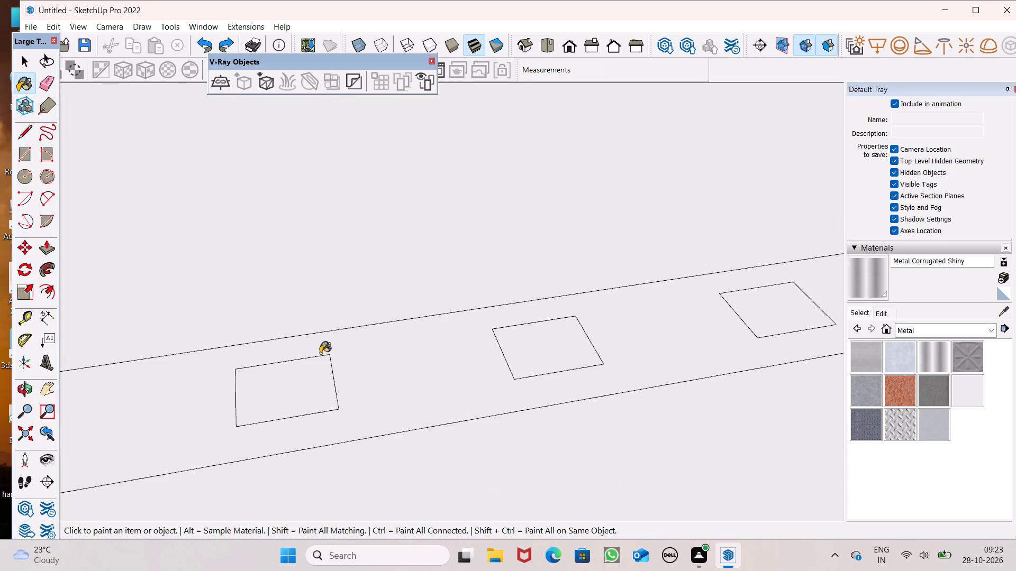
click(309, 391)
scroll(378, 298, down, 7)
drag(195, 360, 202, 364)
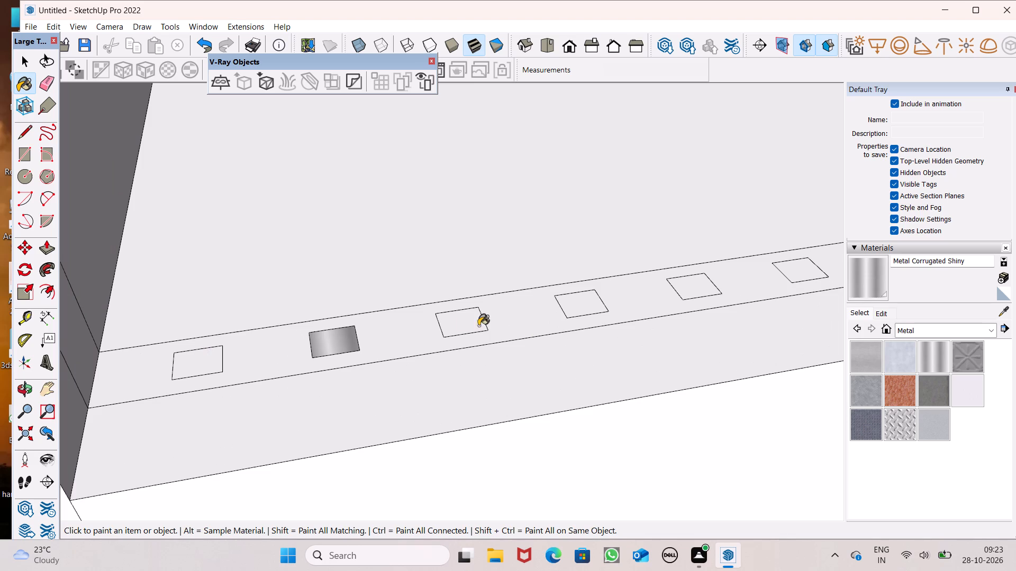
click(473, 324)
click(578, 303)
click(694, 290)
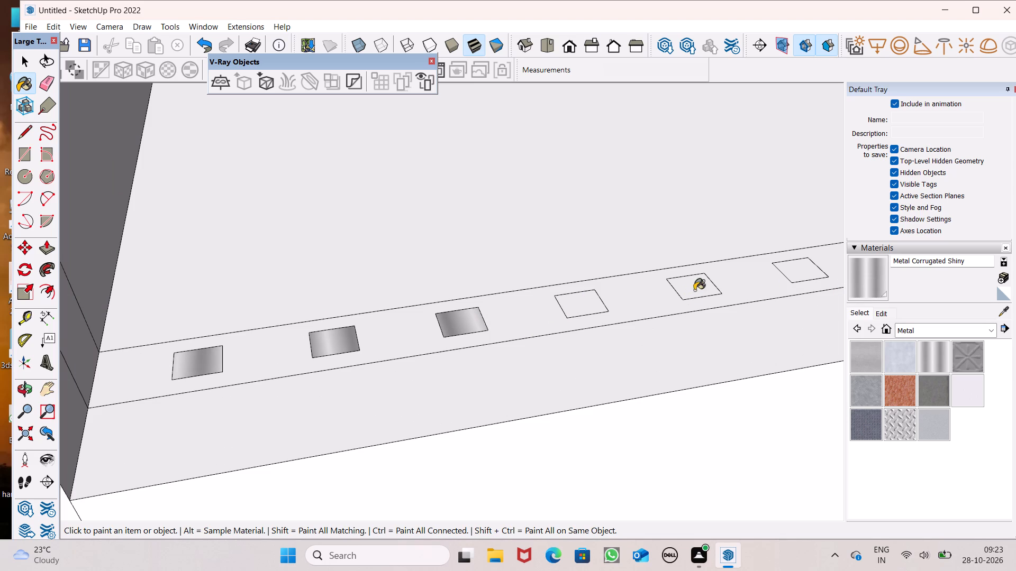
drag(797, 268, 786, 272)
scroll(279, 303, down, 8)
scroll(582, 291, up, 7)
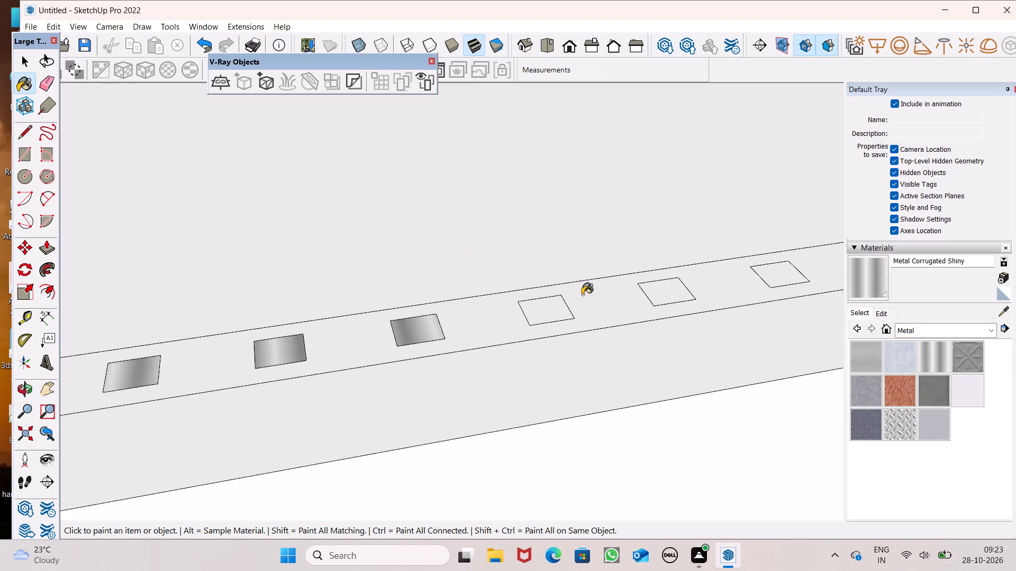
click(560, 310)
drag(658, 283, 666, 284)
click(781, 272)
Paint the next eight rectangles of the balcony's front row with Metal Corrugated Shiny, from the tenth through the seventeenth.
scroll(471, 328, down, 6)
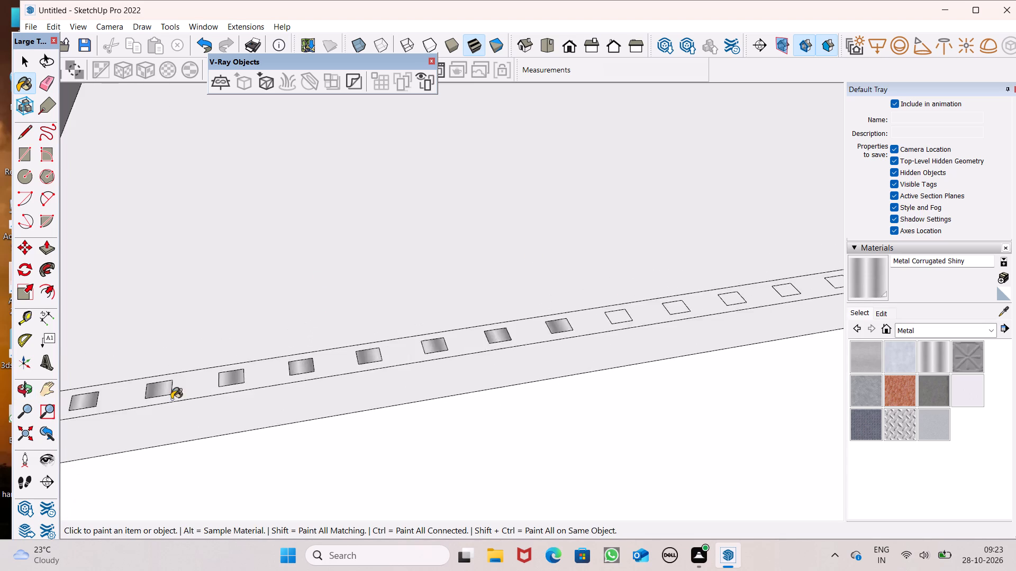
scroll(171, 399, down, 4)
scroll(611, 292, up, 7)
click(636, 338)
click(541, 351)
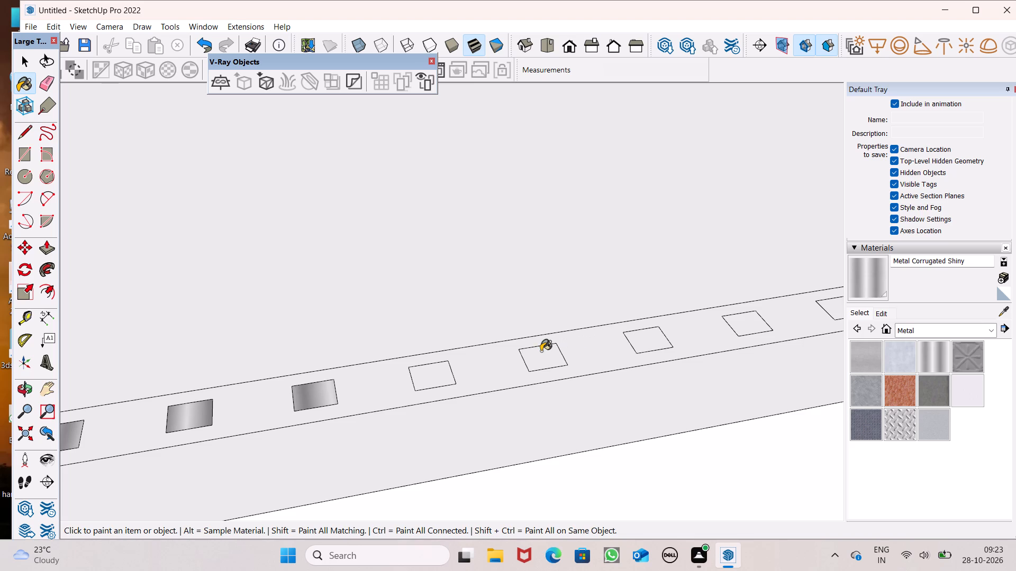
click(435, 371)
scroll(364, 341, down, 9)
scroll(571, 321, up, 7)
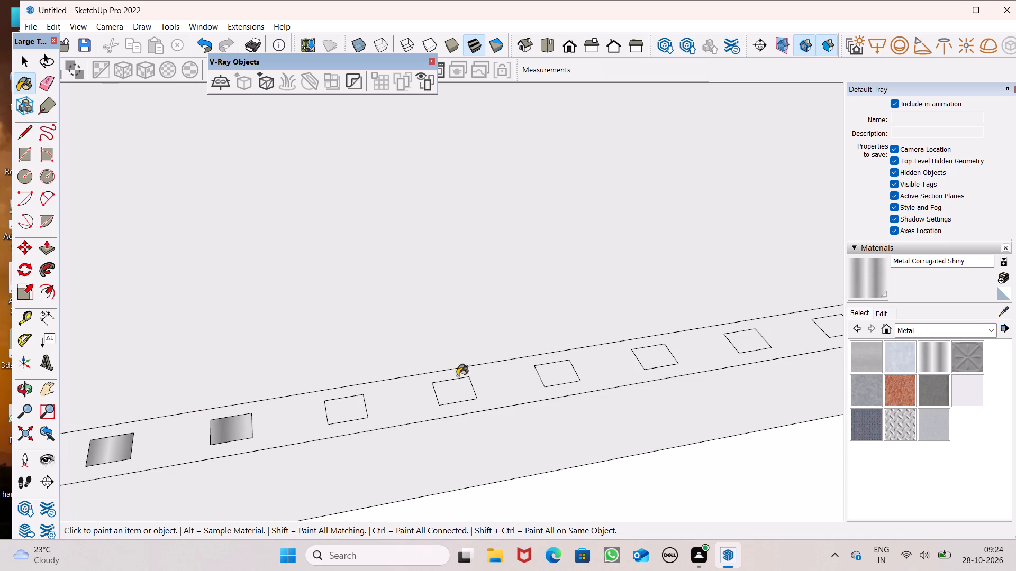
click(347, 406)
click(460, 395)
click(549, 376)
click(650, 357)
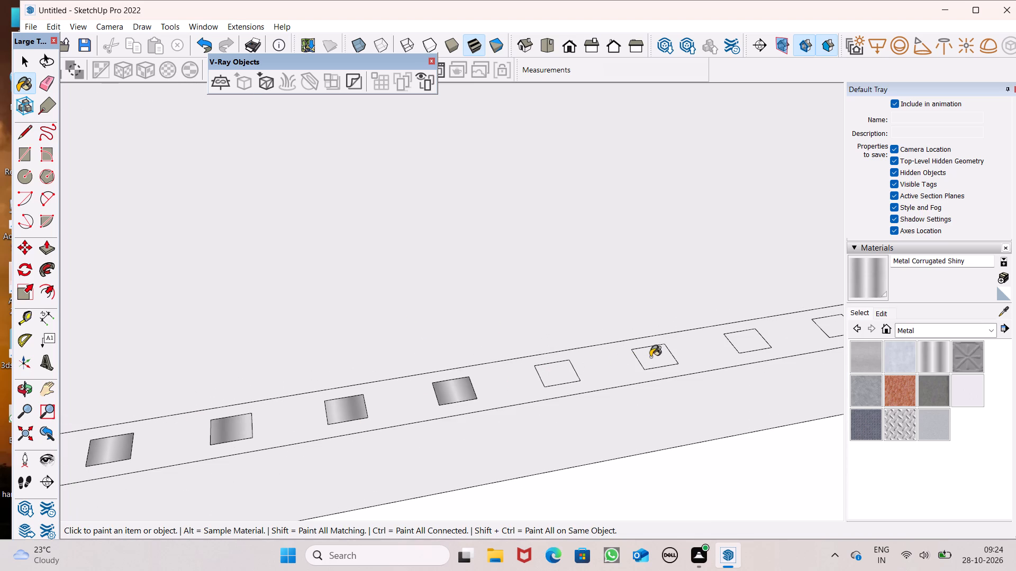
click(748, 339)
Paint the next seven unpainted front-row rectangles with Metal Corrugated Shiny, working along the strip toward the balcony's far corner.
scroll(241, 391, down, 9)
scroll(562, 358, up, 2)
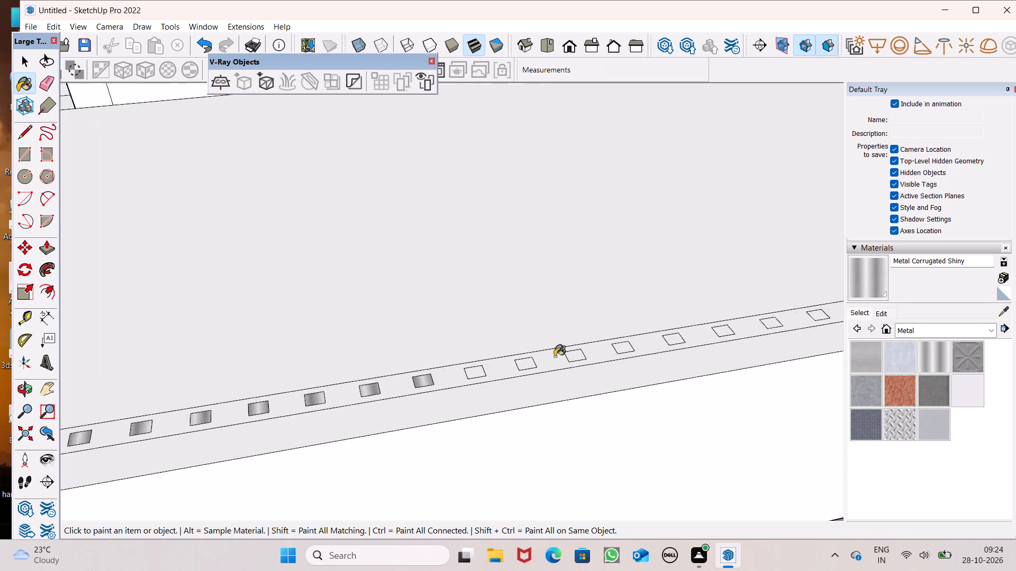
scroll(555, 356, up, 3)
drag(438, 388, 455, 386)
click(520, 372)
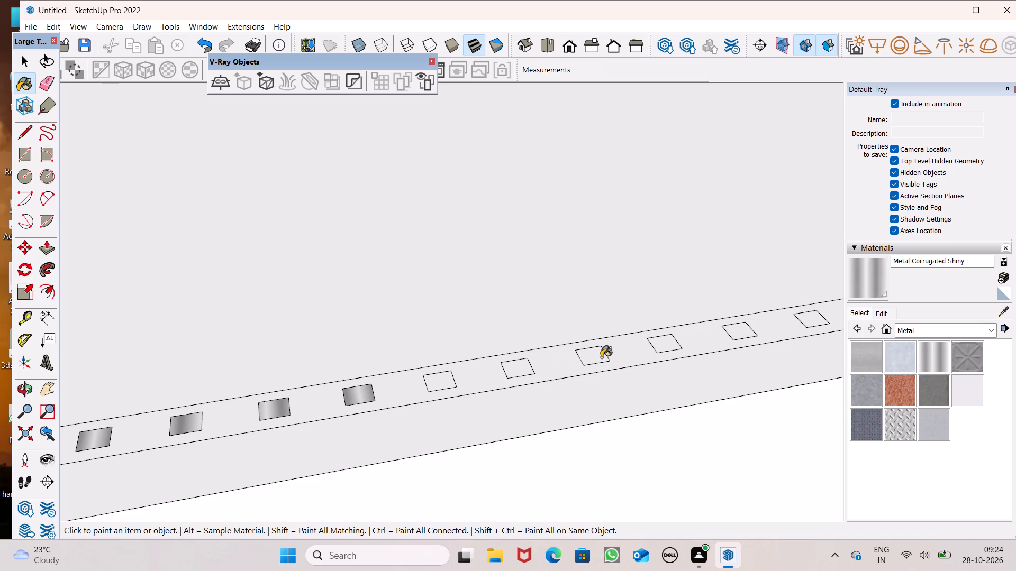
click(601, 357)
click(446, 383)
click(671, 341)
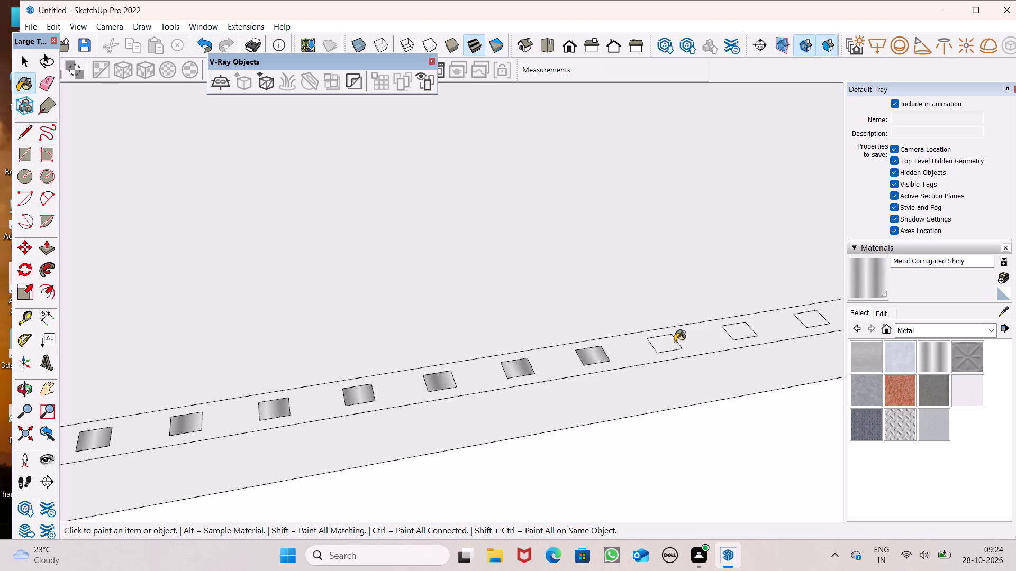
click(728, 331)
scroll(566, 345, down, 9)
scroll(621, 320, up, 7)
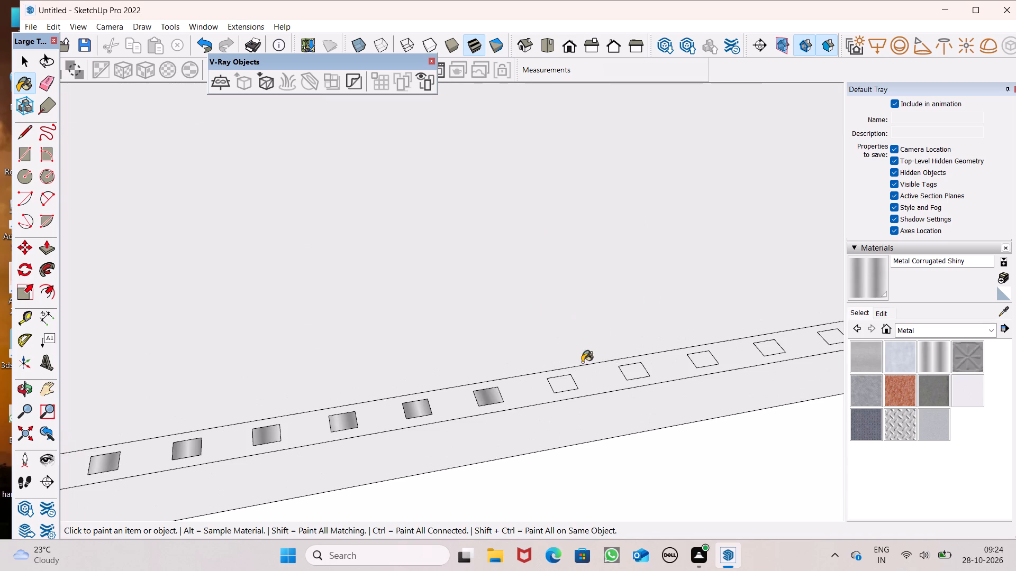
drag(561, 388, 570, 388)
drag(643, 371, 627, 370)
Paint the next five front-row rectangles with Metal Corrugated Shiny, leaving the strip around them unpainted.
scroll(483, 340, down, 9)
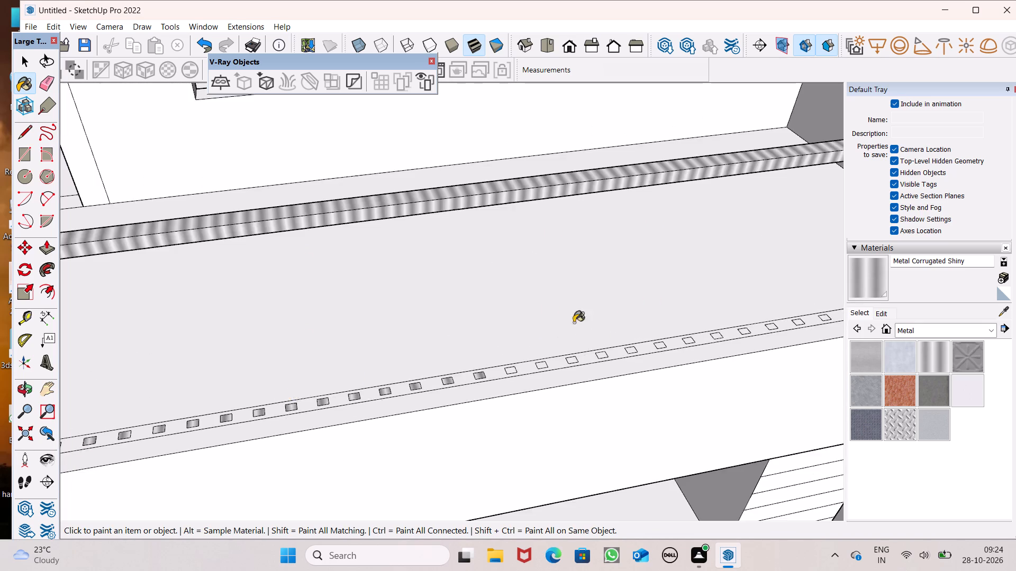
scroll(650, 306, up, 6)
click(370, 440)
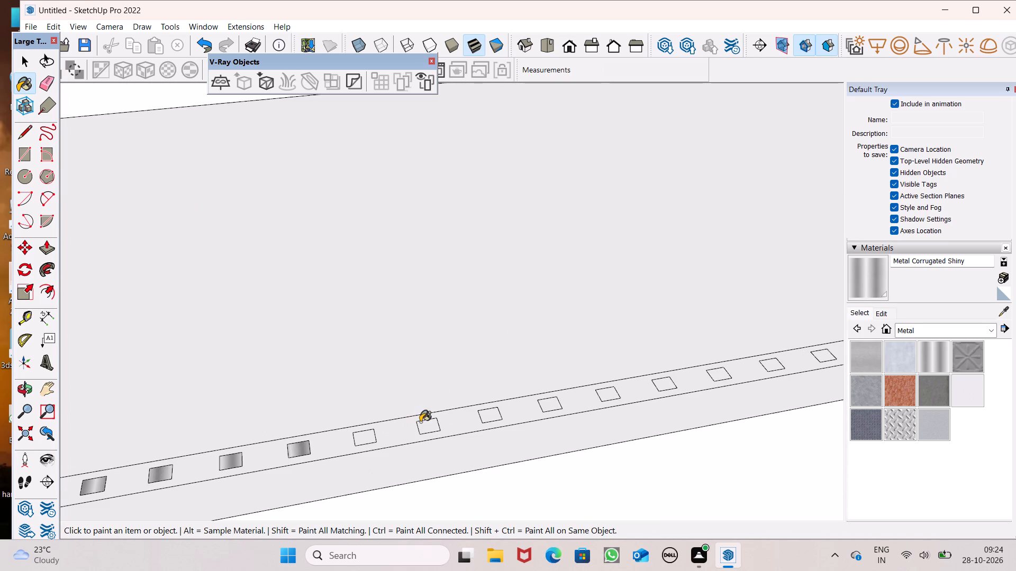
drag(426, 426, 441, 425)
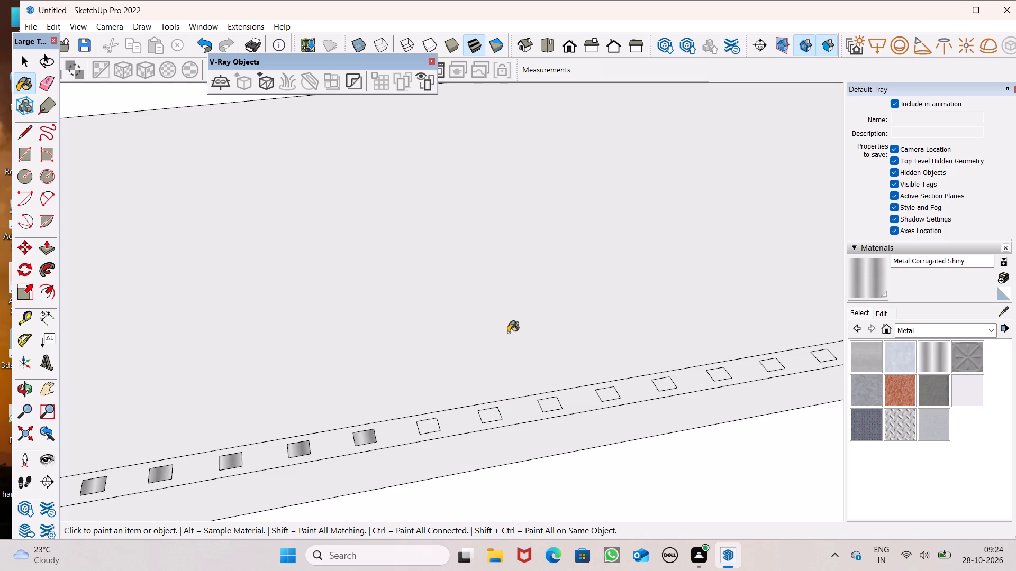
key(ctrl+z)
click(425, 429)
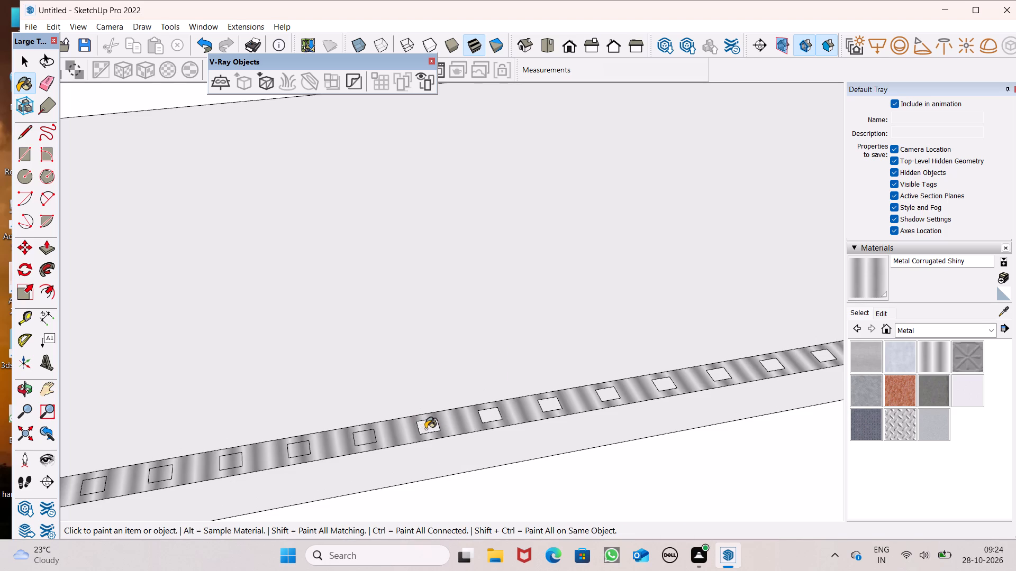
click(491, 416)
drag(551, 403, 558, 402)
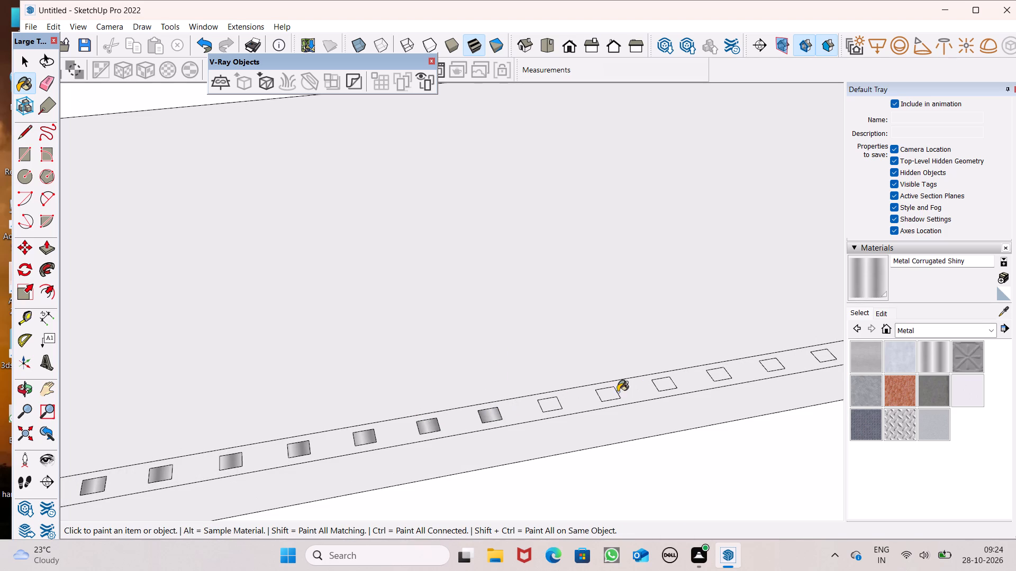
click(610, 394)
click(551, 404)
Paint six more front-row rectangles with Metal Corrugated Shiny, following on from the last painted one toward the far corner.
scroll(462, 351, down, 8)
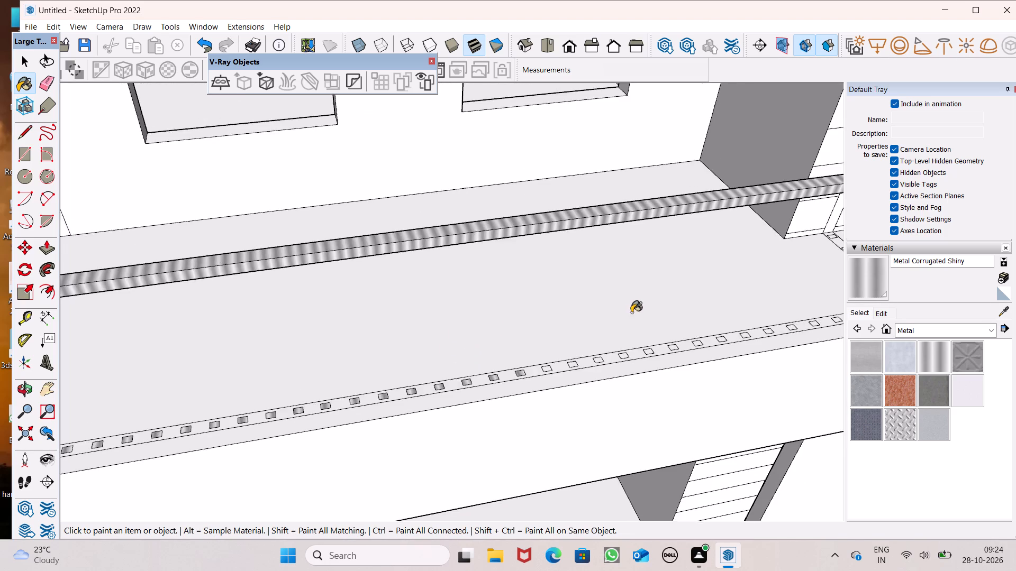
scroll(631, 312, up, 7)
click(446, 439)
click(504, 427)
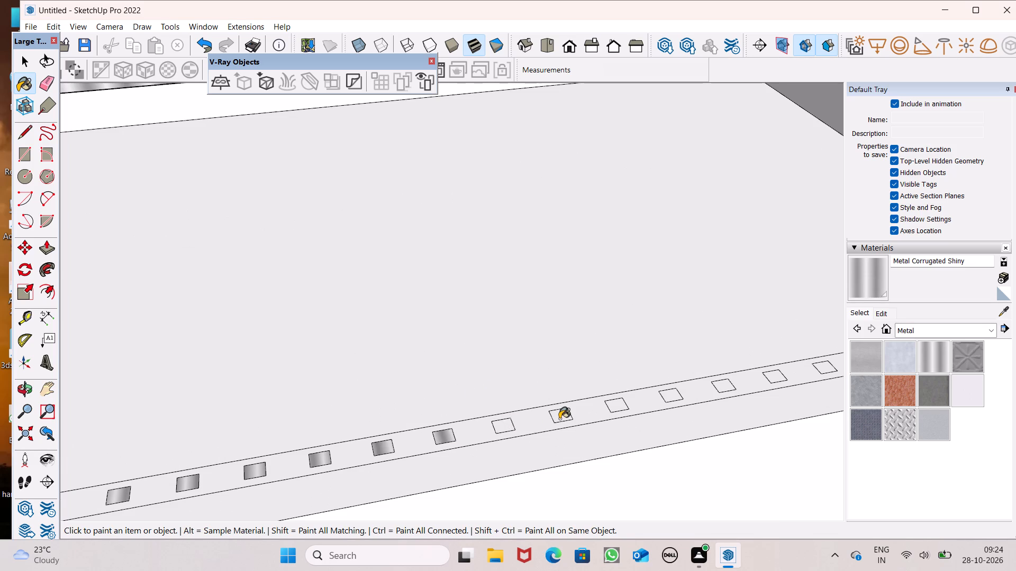
click(560, 417)
click(620, 405)
drag(673, 399, 683, 398)
drag(723, 384, 719, 386)
click(679, 395)
Paint the next four rectangles of the front row with Metal Corrugated Shiny, approaching the corner with the side row.
scroll(516, 363, down, 9)
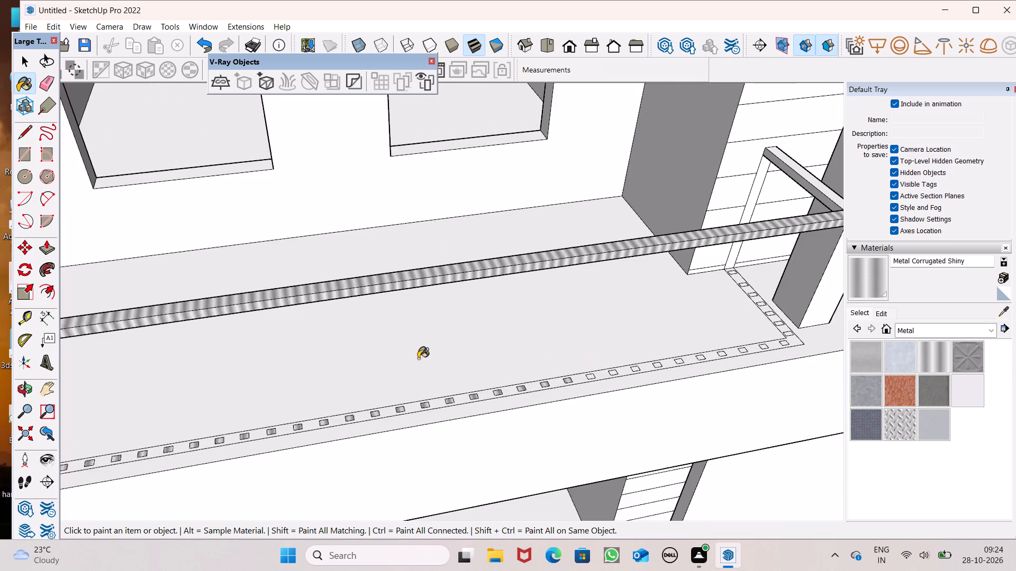
scroll(625, 325, up, 5)
click(563, 415)
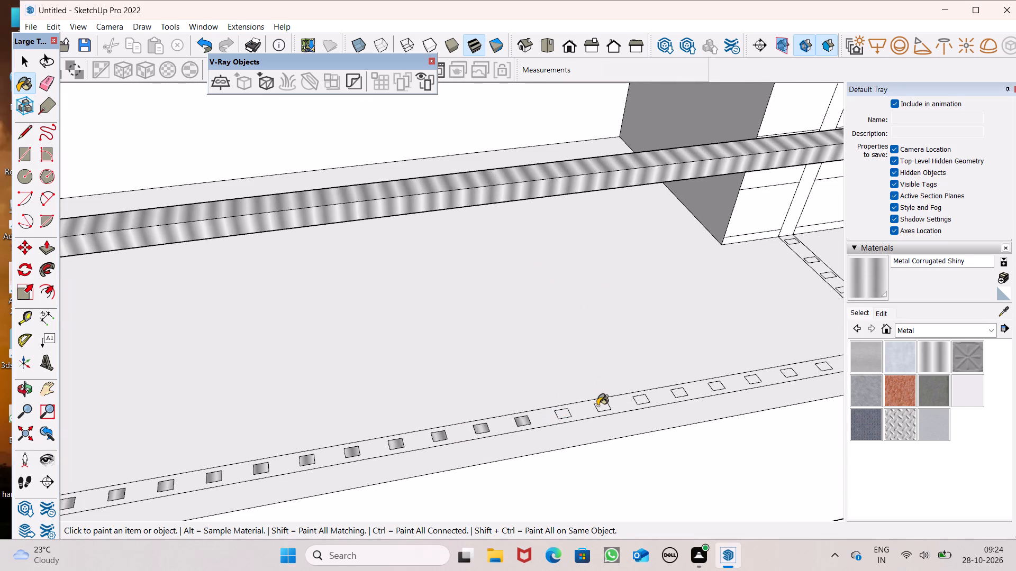
drag(598, 406, 605, 406)
click(638, 397)
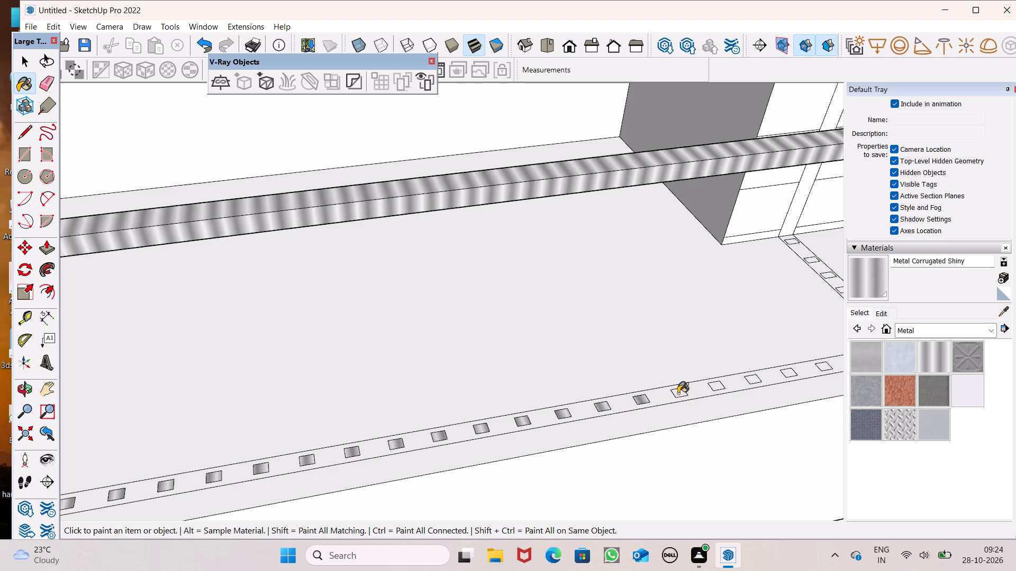
click(678, 393)
Paint the last six front-row rectangles with Metal Corrugated Shiny up to the corner, undoing a stray fill along the way.
scroll(560, 390, down, 8)
scroll(675, 369, up, 6)
scroll(623, 406, up, 5)
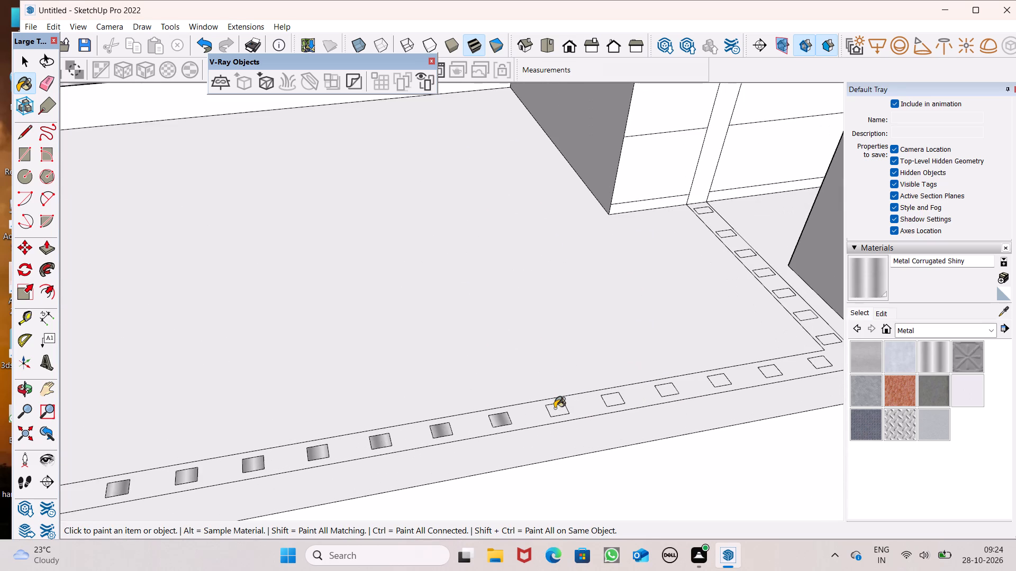
drag(556, 407, 563, 409)
click(612, 401)
drag(668, 392, 682, 392)
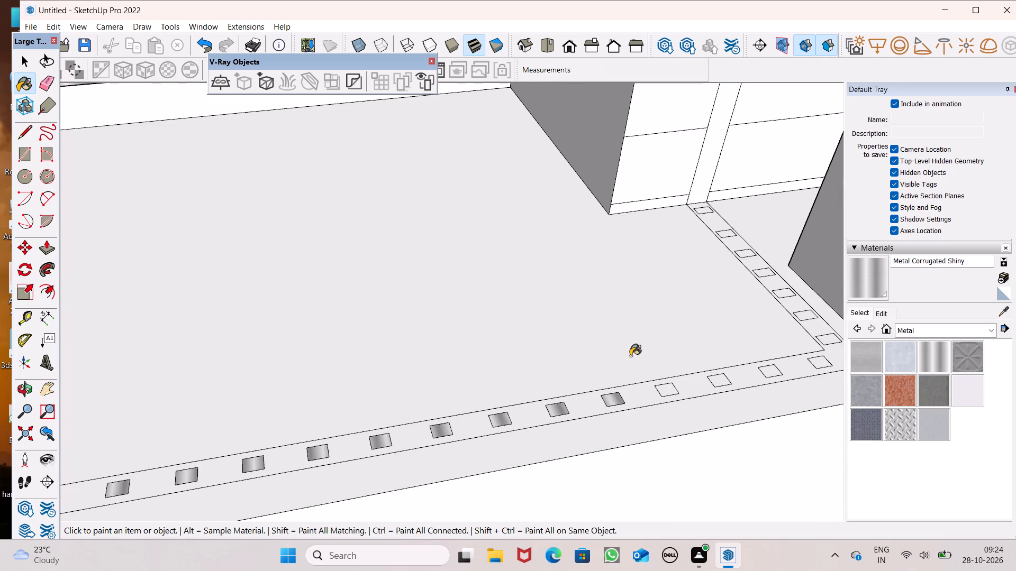
key(ctrl+z)
scroll(686, 399, up, 6)
click(654, 391)
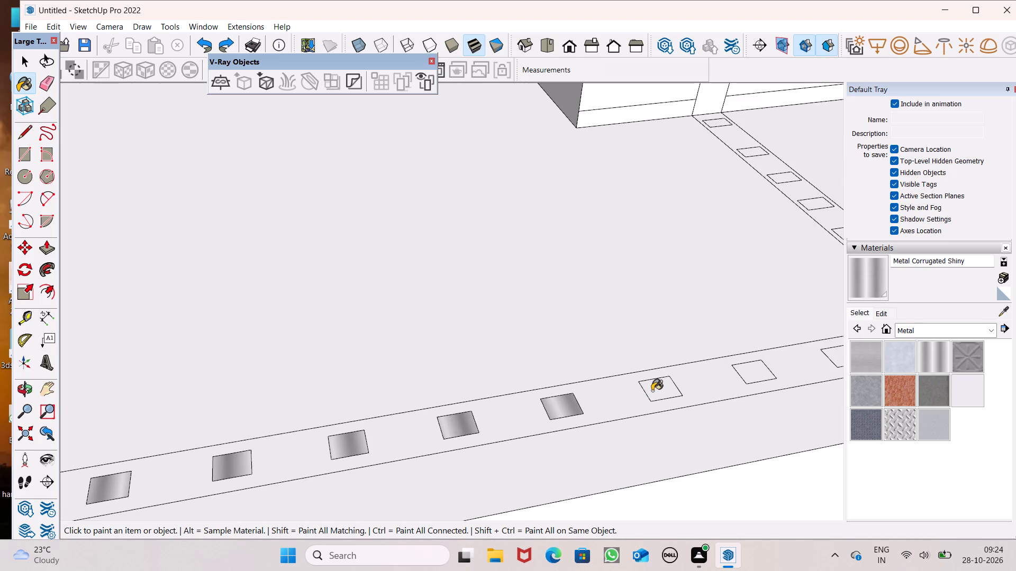
scroll(582, 370, down, 9)
scroll(684, 370, up, 7)
click(684, 365)
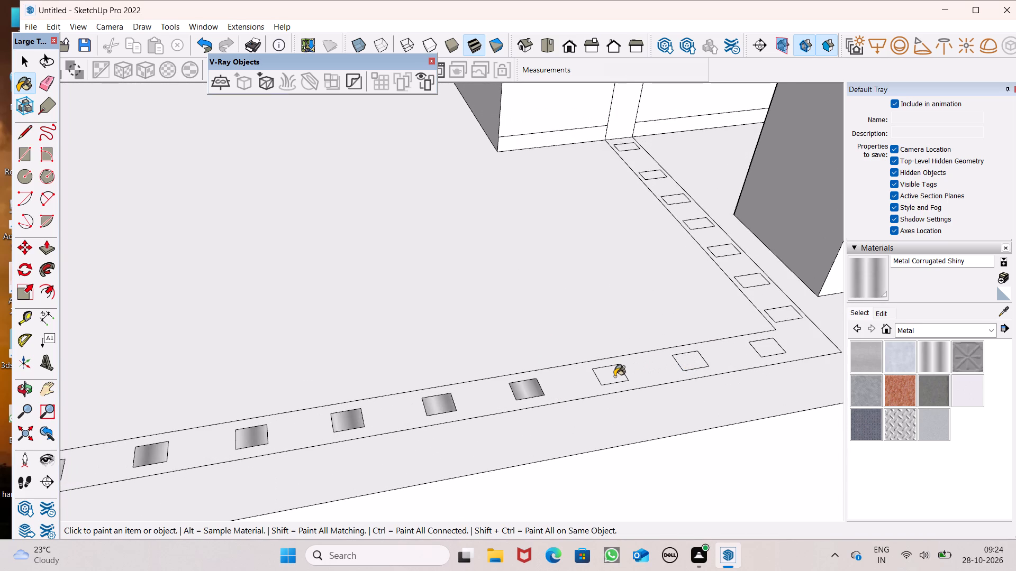
scroll(611, 377, up, 3)
click(611, 377)
scroll(540, 368, down, 7)
scroll(602, 344, up, 6)
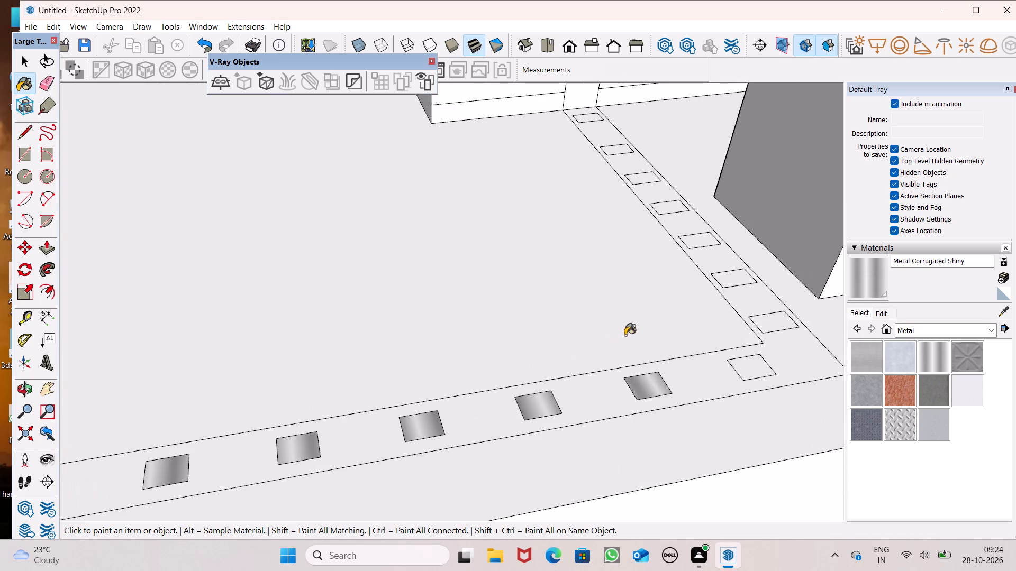
click(759, 371)
Paint all seven rectangles of the balcony's short side row with Metal Corrugated Shiny, from the corner back to the wall.
scroll(578, 330, down, 8)
scroll(716, 278, up, 7)
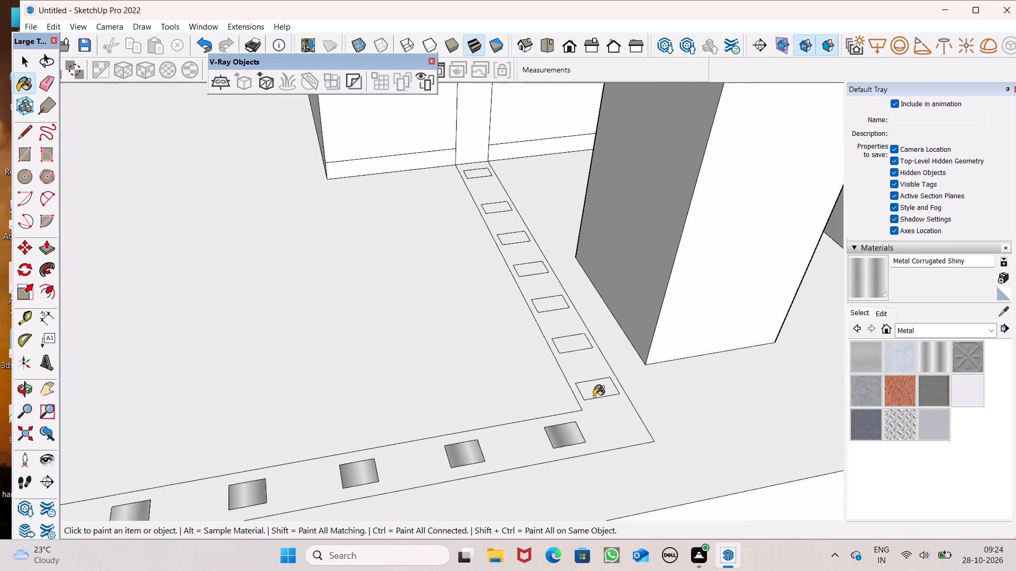
click(593, 390)
click(576, 337)
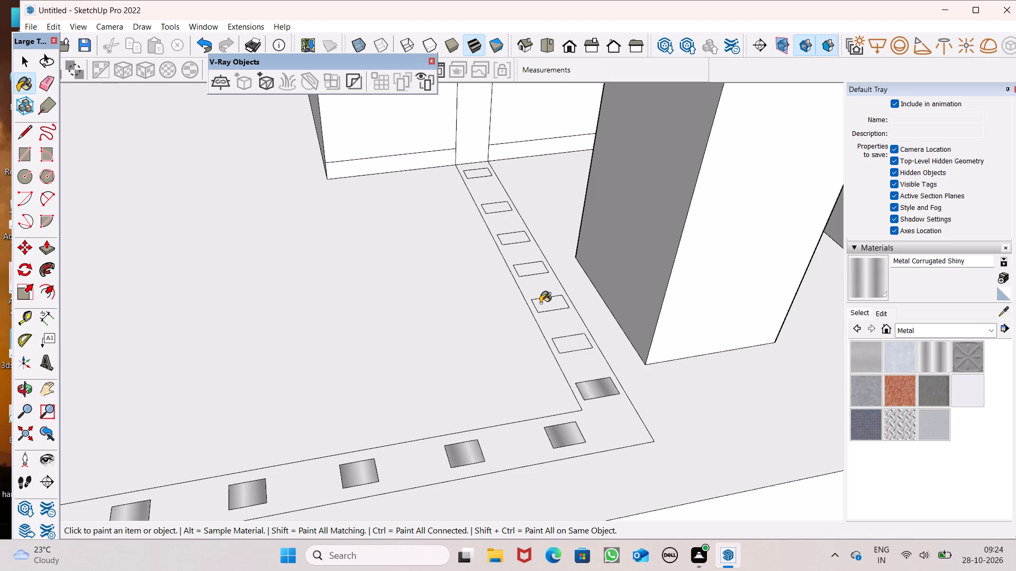
click(541, 304)
click(524, 266)
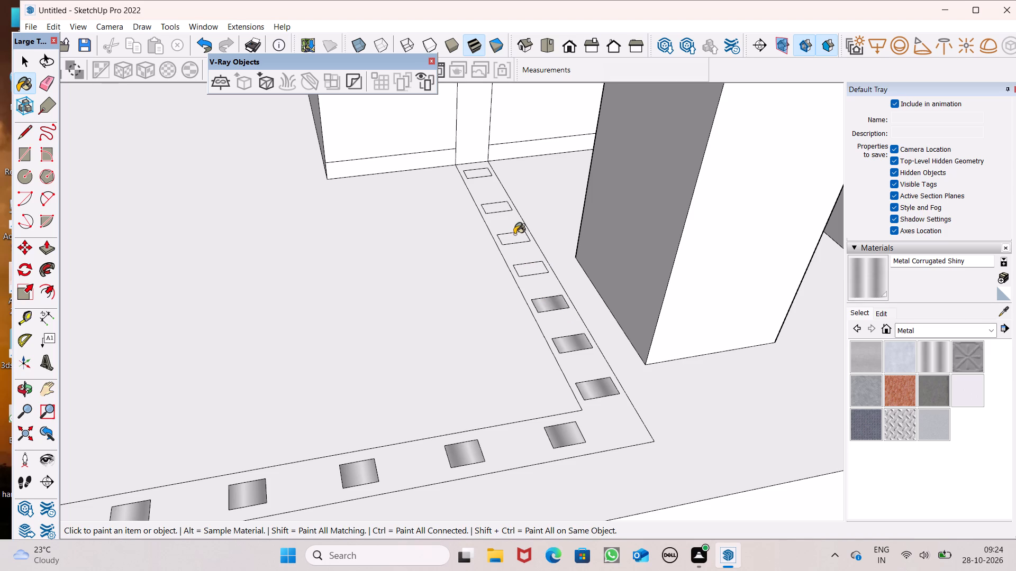
click(514, 234)
scroll(511, 212, up, 1)
scroll(619, 404, down, 6)
scroll(521, 250, up, 6)
click(519, 250)
click(555, 316)
Tint the Metal Corrugated Shiny material yellow-gold by setting its blue colour value to 113.
scroll(573, 248, down, 6)
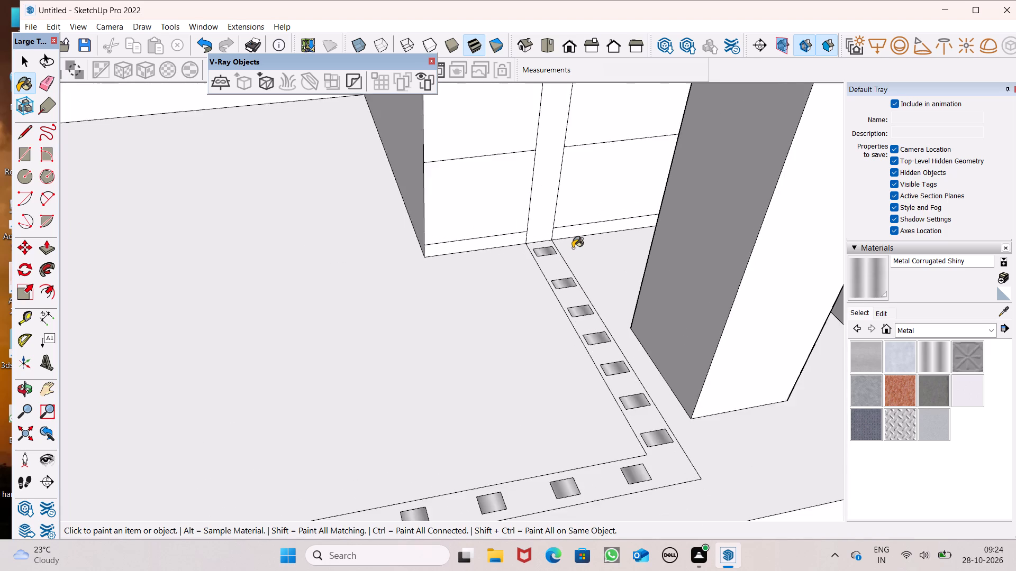
scroll(576, 237, down, 17)
middle_drag(619, 352, 607, 333)
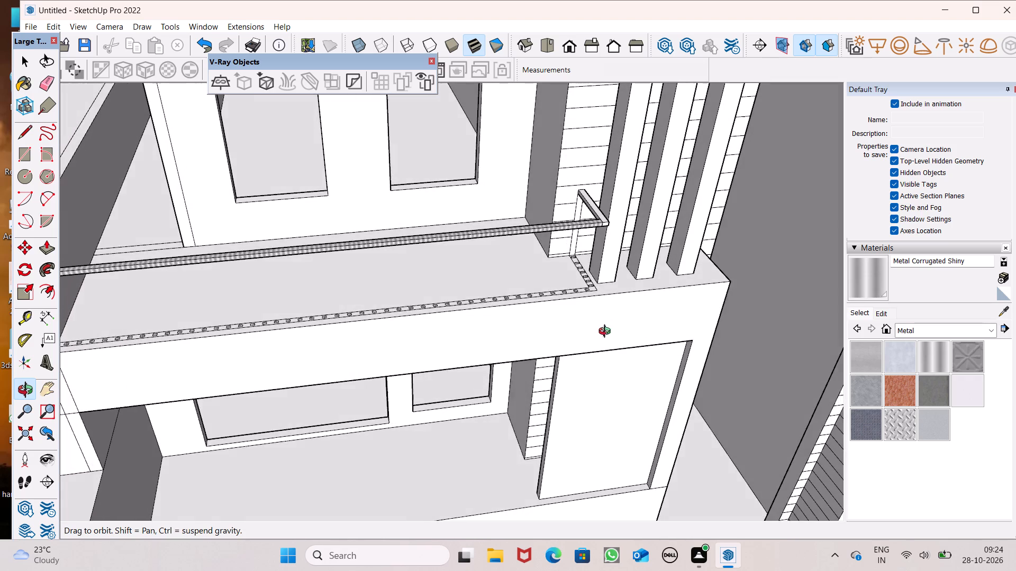
middle_drag(607, 333, 607, 333)
scroll(629, 311, down, 6)
key(space)
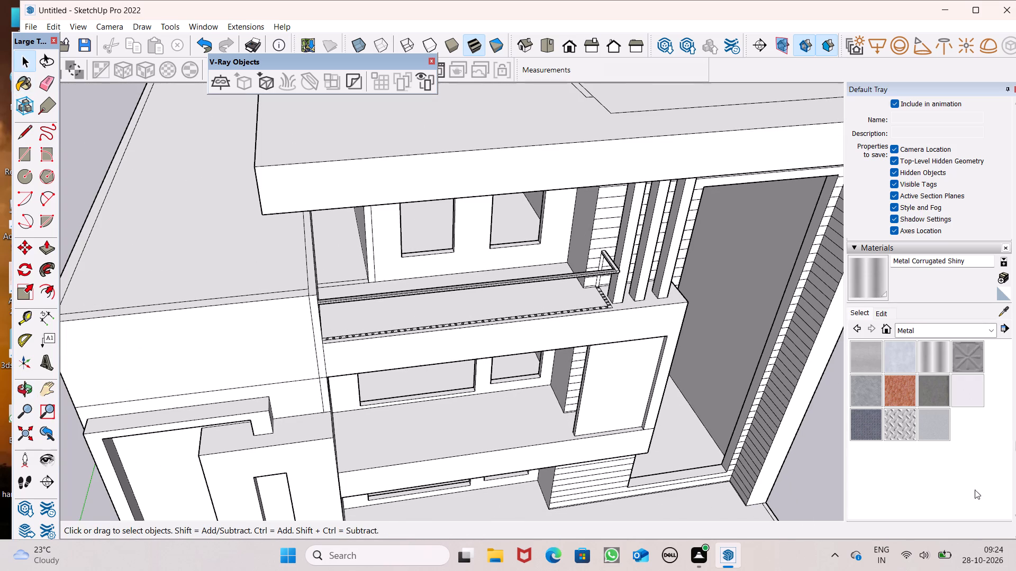
scroll(311, 284, down, 3)
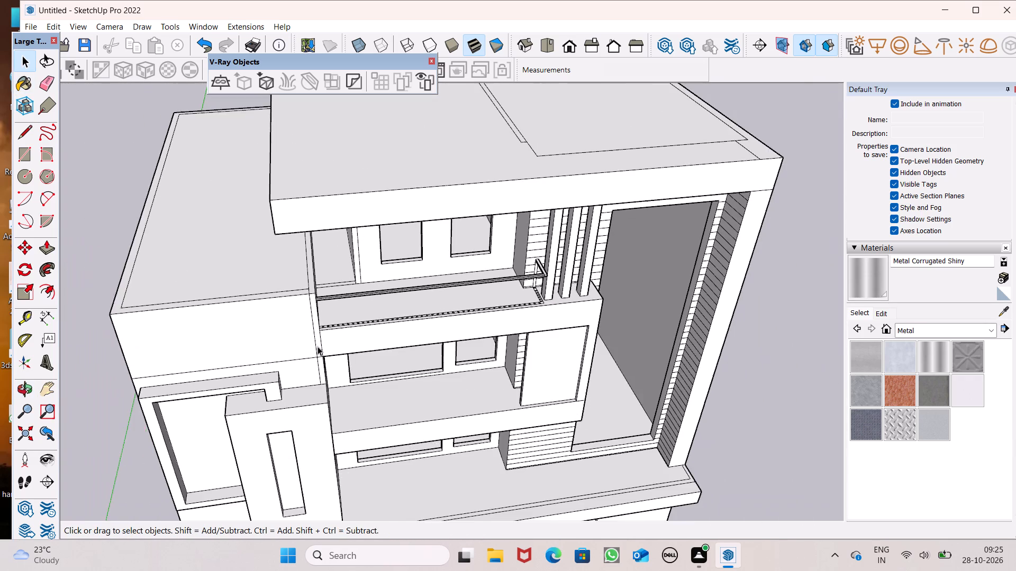
middle_drag(332, 371, 235, 493)
scroll(269, 377, up, 7)
scroll(293, 327, up, 8)
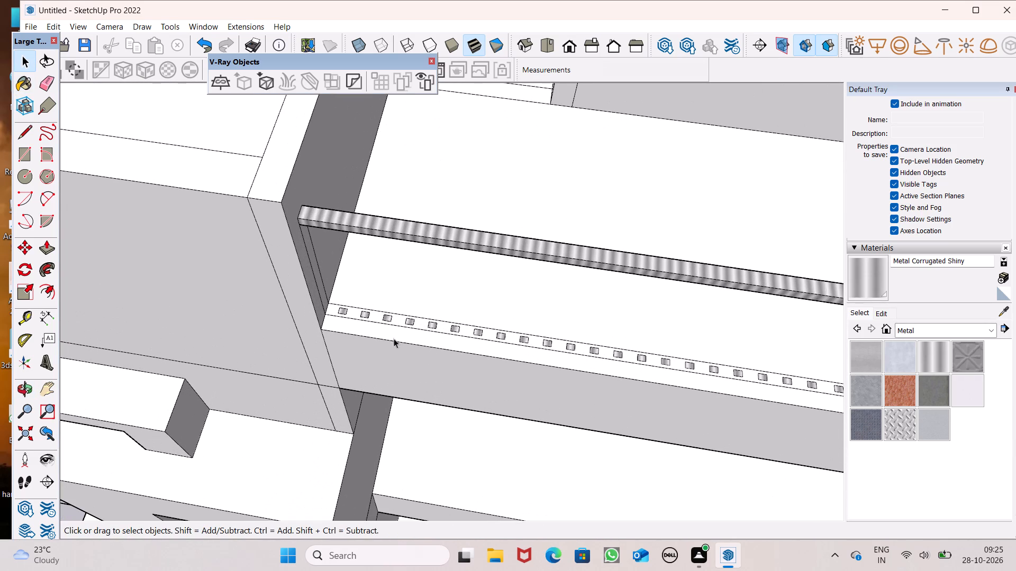
click(879, 310)
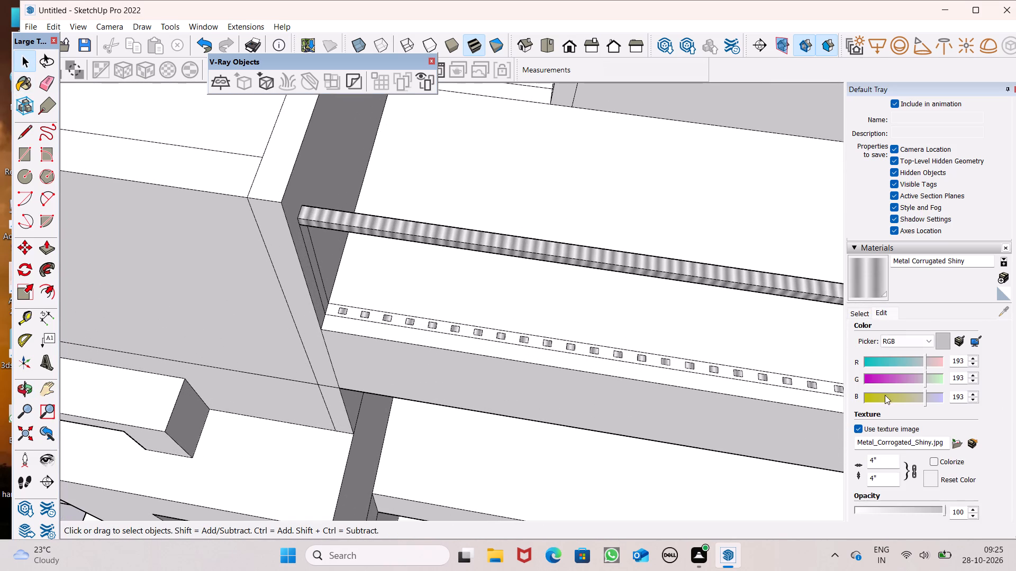
click(895, 391)
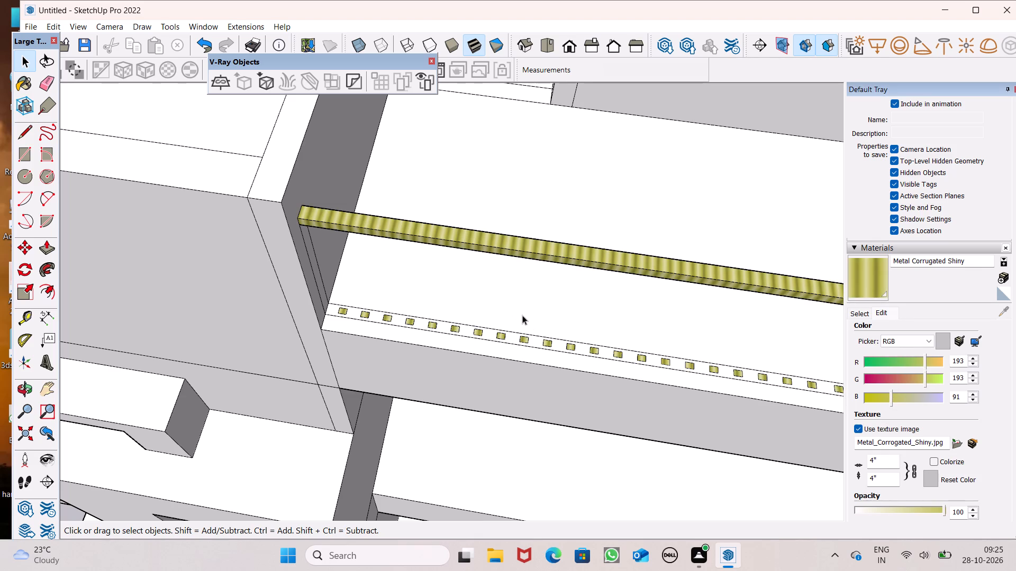
key(space)
click(42, 245)
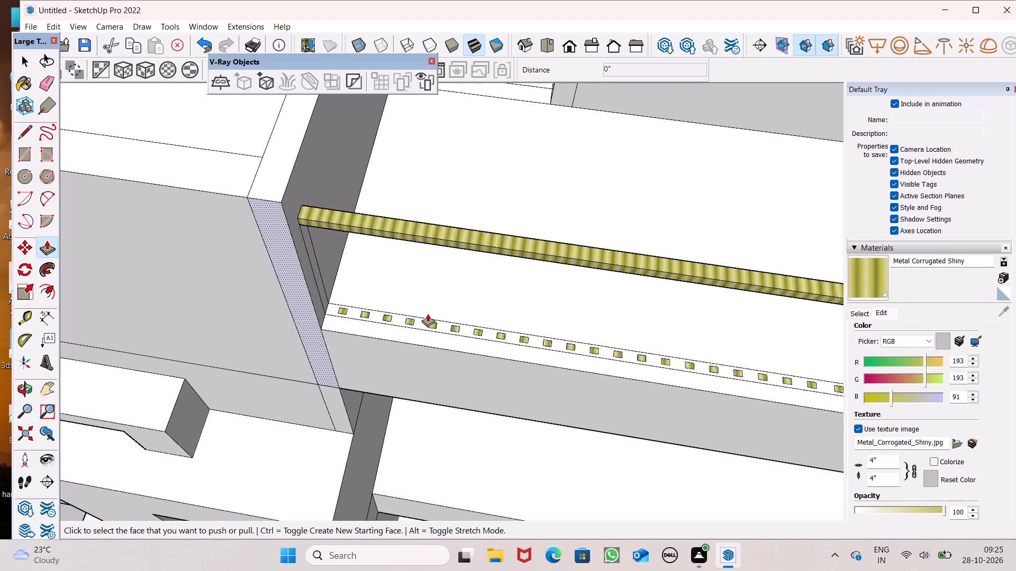
click(900, 393)
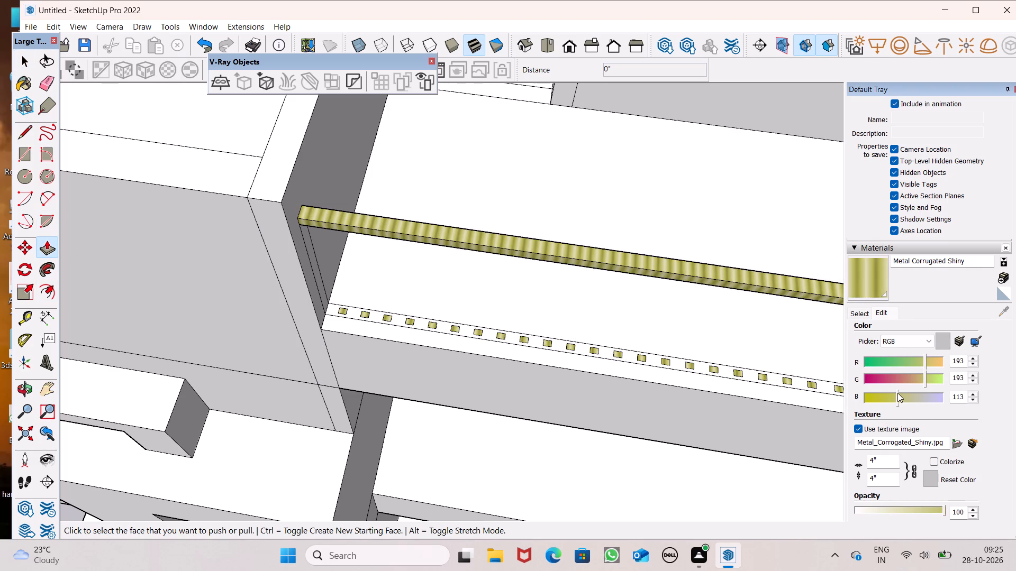
Push/Pull the first three front-row baluster profiles up 3' to the underside of the top rail, starting beside the wall opposite the corner.
scroll(342, 284, up, 2)
drag(345, 319, 343, 226)
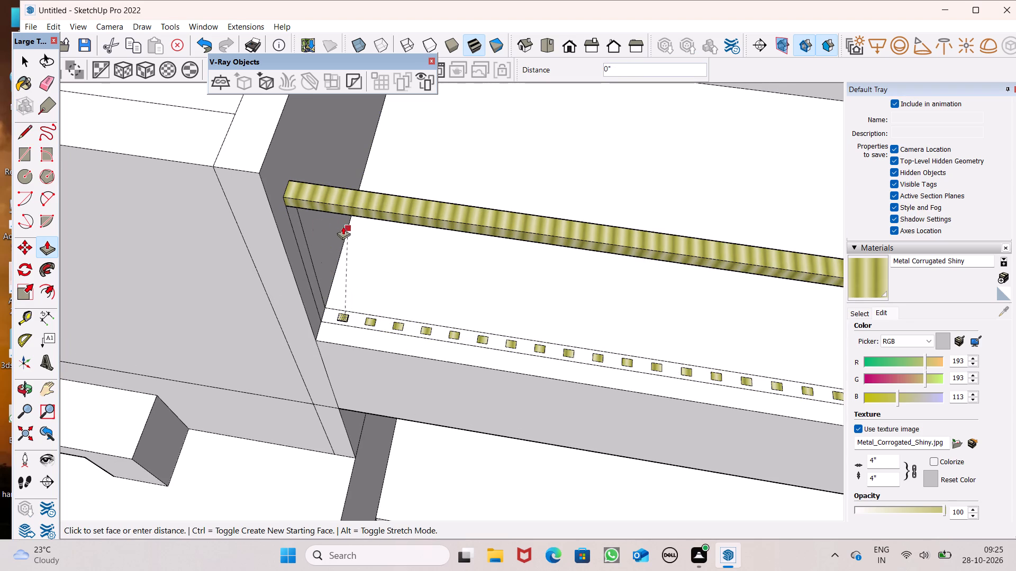
drag(343, 226, 340, 215)
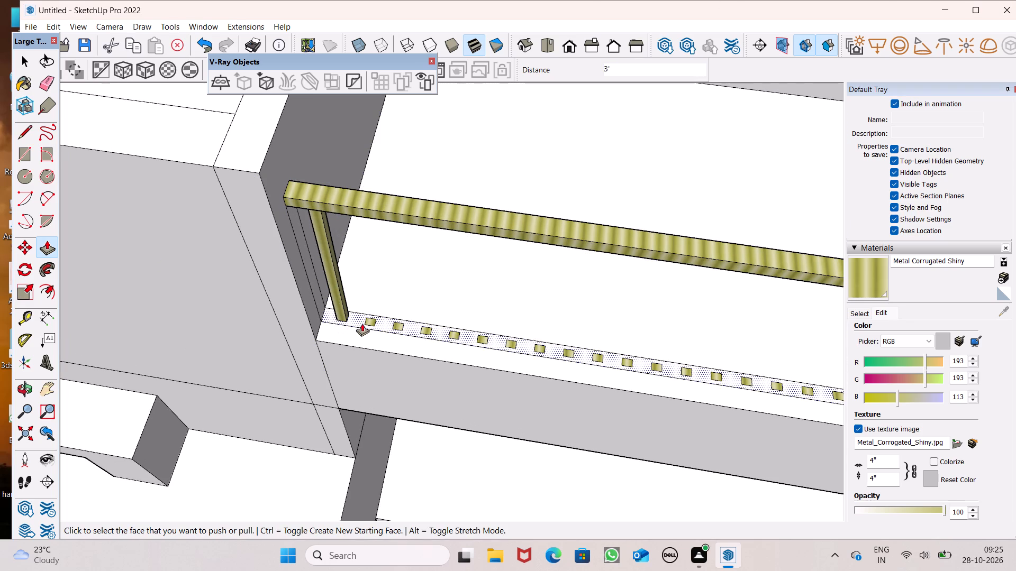
drag(374, 320, 378, 217)
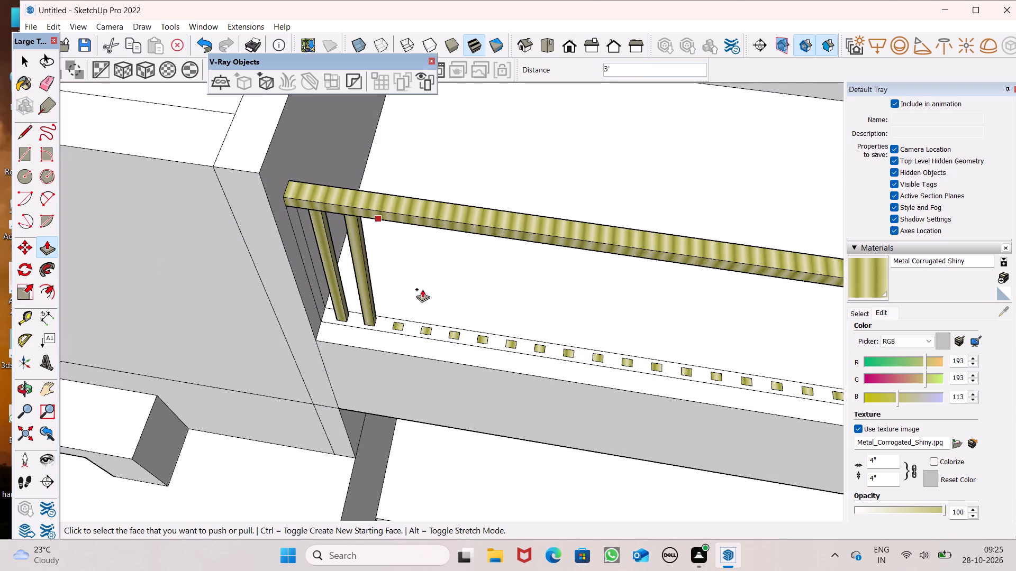
drag(396, 326, 422, 244)
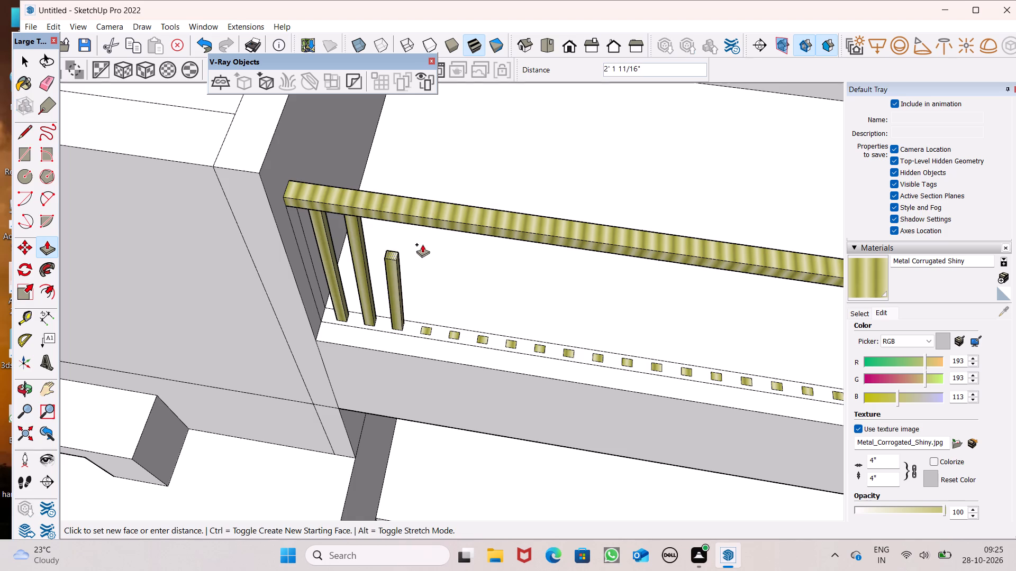
drag(422, 244, 425, 227)
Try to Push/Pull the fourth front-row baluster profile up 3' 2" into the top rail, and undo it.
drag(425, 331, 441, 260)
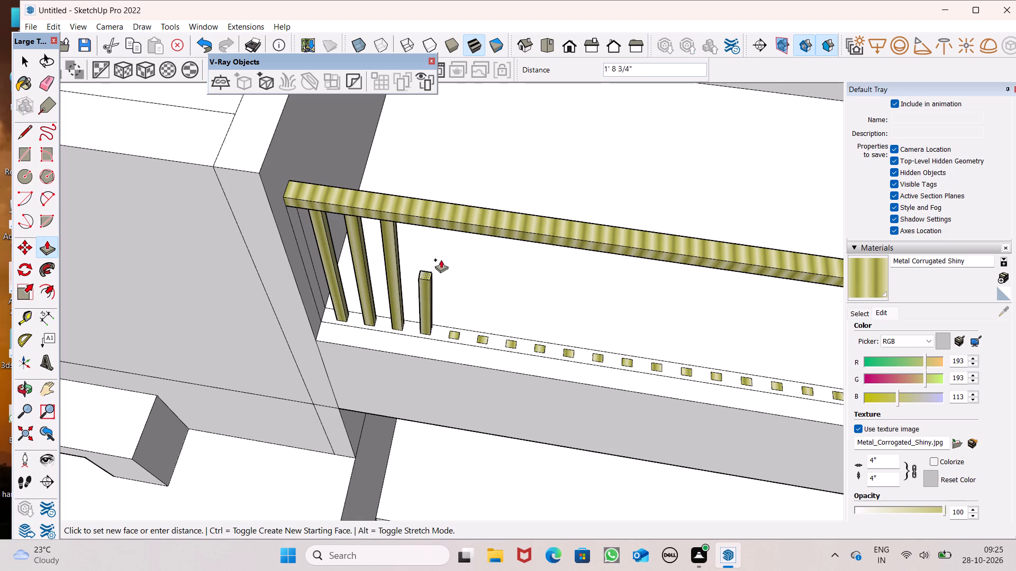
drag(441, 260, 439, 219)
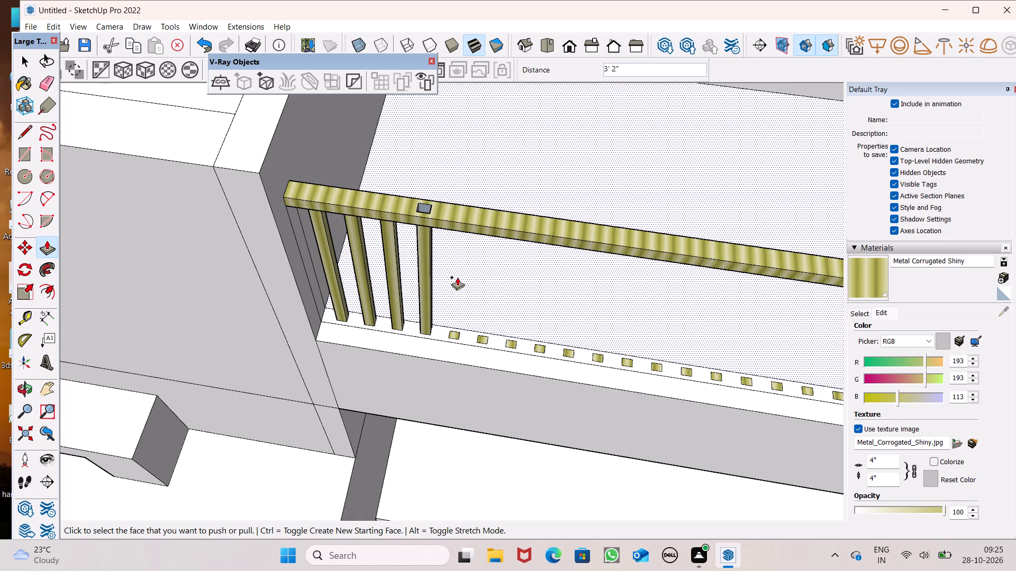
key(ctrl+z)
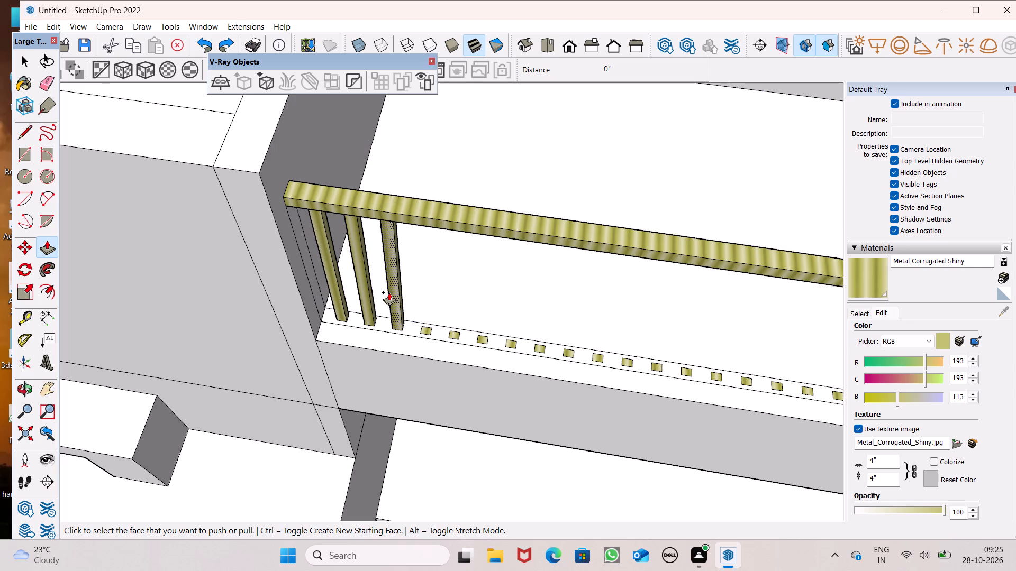
Push/Pull the fourth and fifth front-row baluster profiles up 3' to the underside of the top rail.
drag(427, 327, 438, 294)
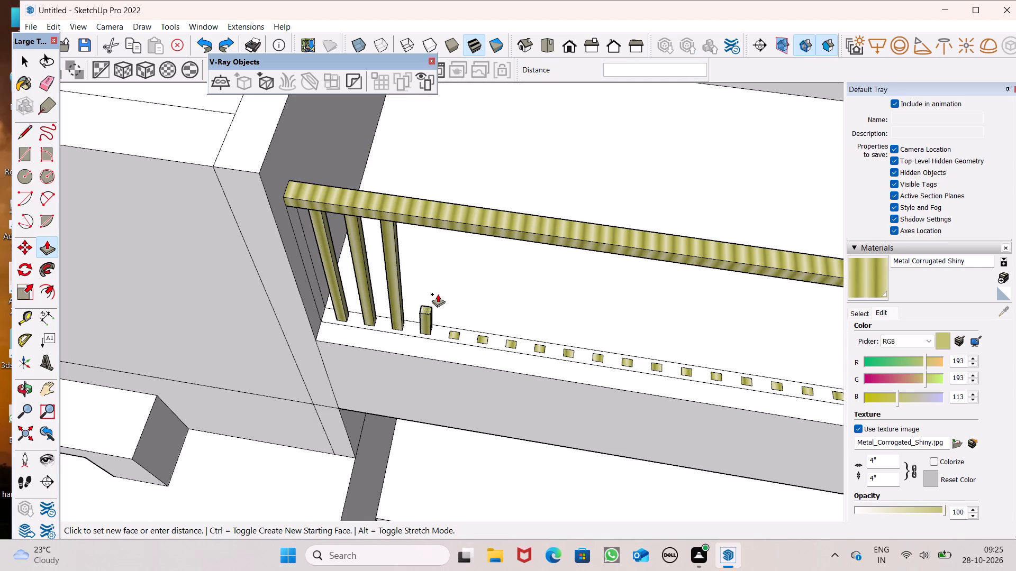
drag(438, 294, 441, 231)
scroll(322, 217, down, 7)
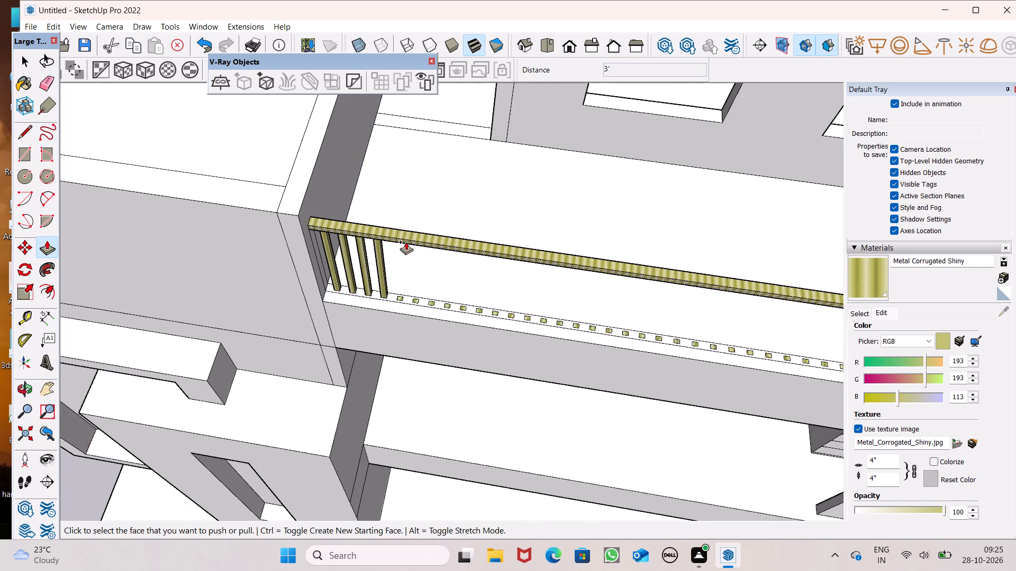
scroll(406, 238, up, 6)
drag(398, 343, 397, 305)
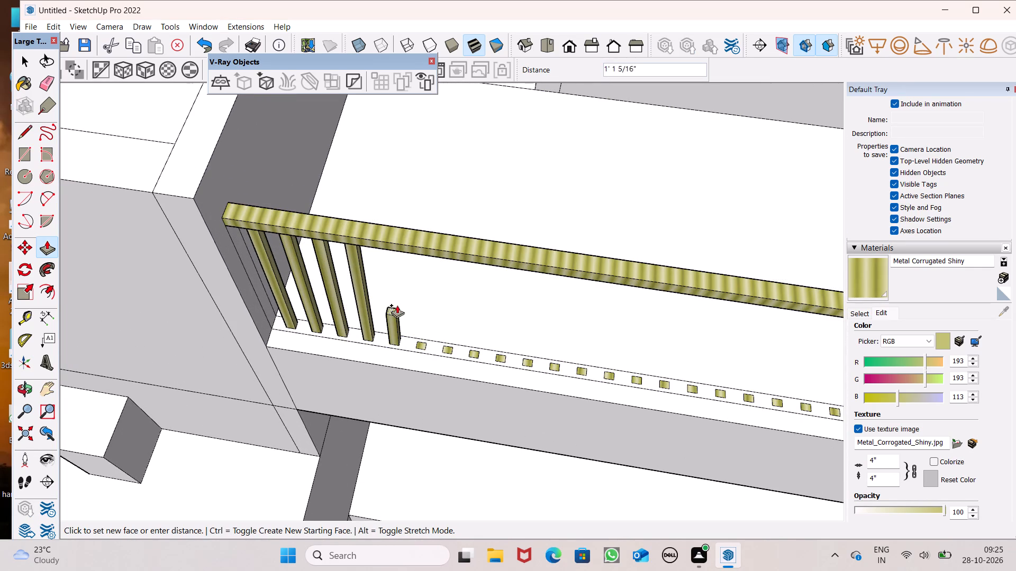
drag(397, 305, 396, 253)
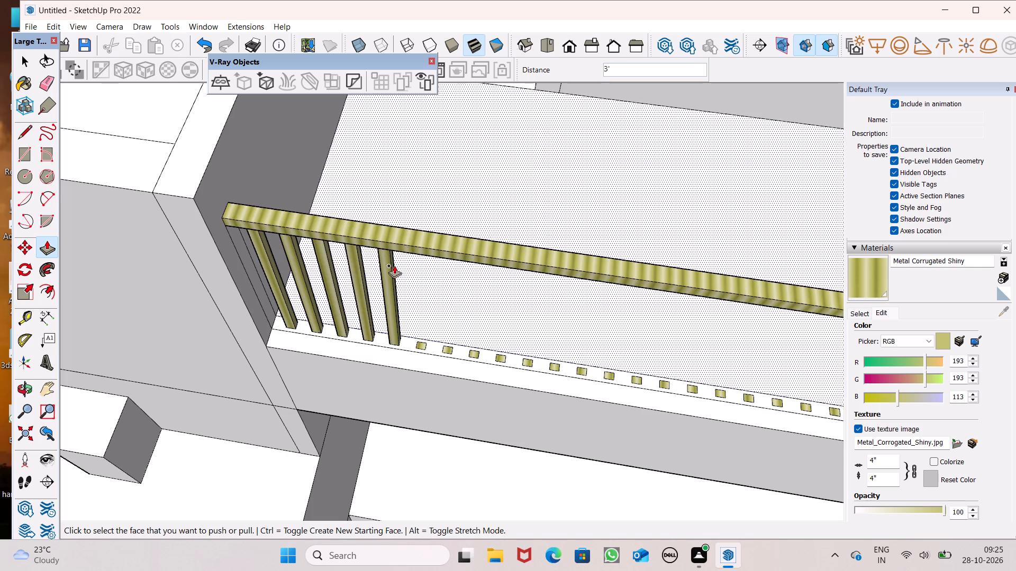
Push/Pull the sixth through eleventh front-row baluster profiles up 3' to the underside of the top rail.
scroll(361, 298, down, 7)
scroll(449, 255, up, 6)
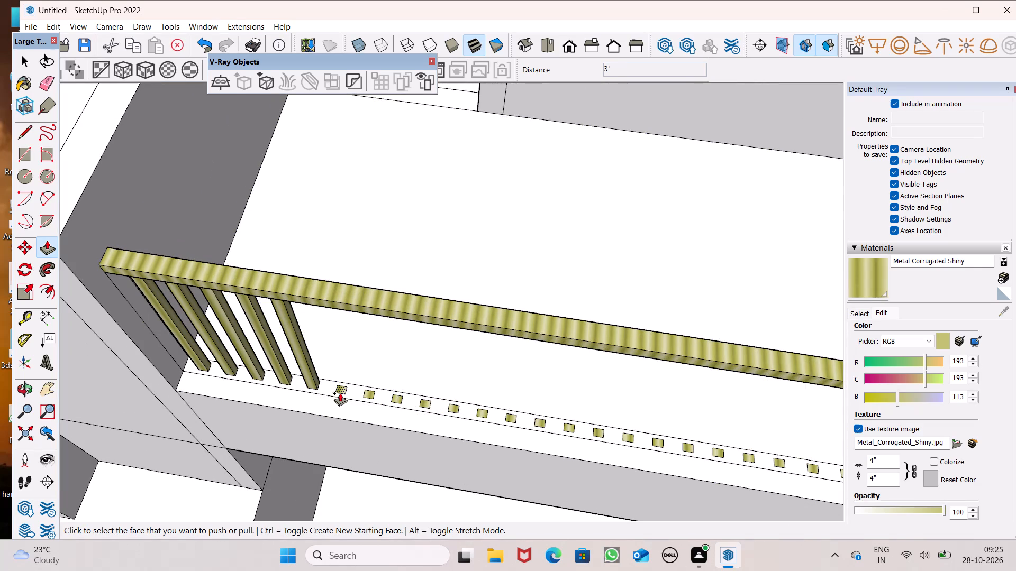
drag(339, 390, 348, 314)
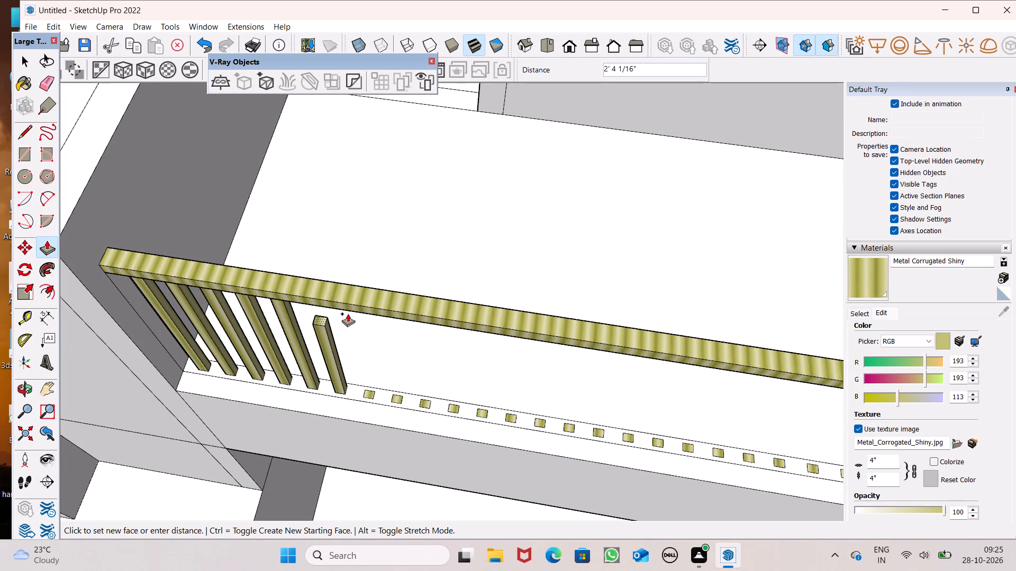
drag(348, 314, 350, 312)
drag(371, 395, 393, 321)
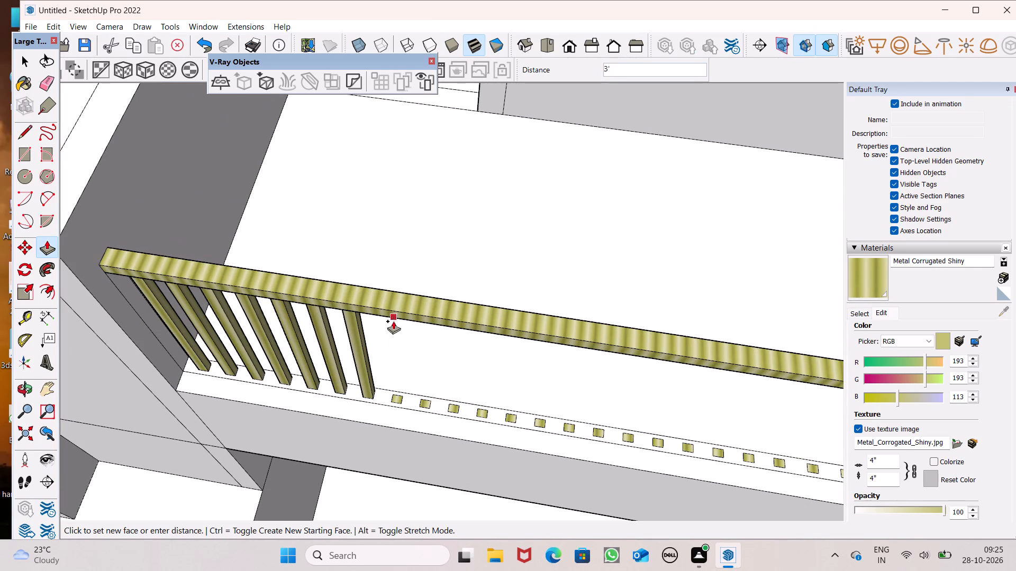
drag(393, 321, 394, 319)
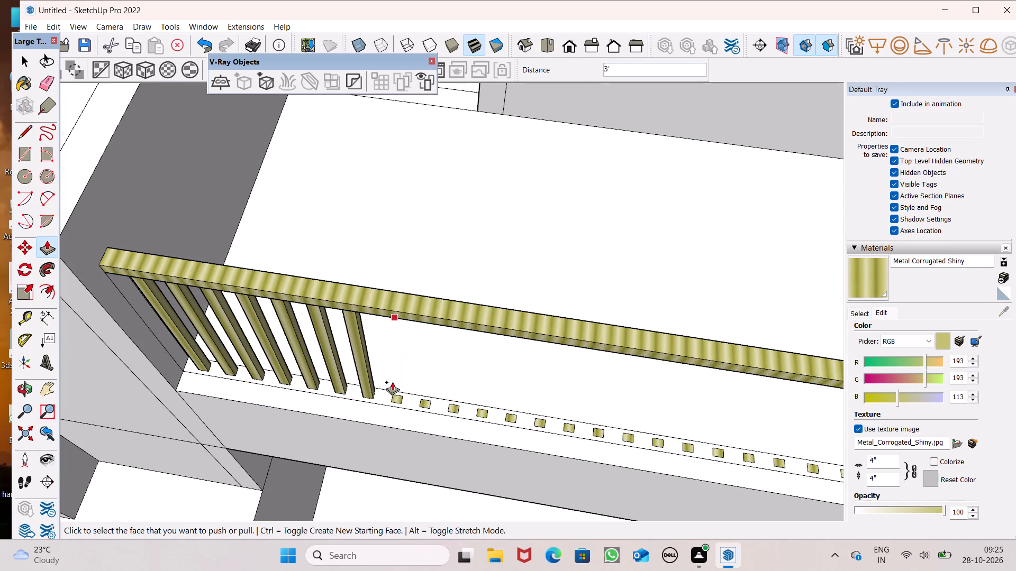
drag(395, 397, 435, 327)
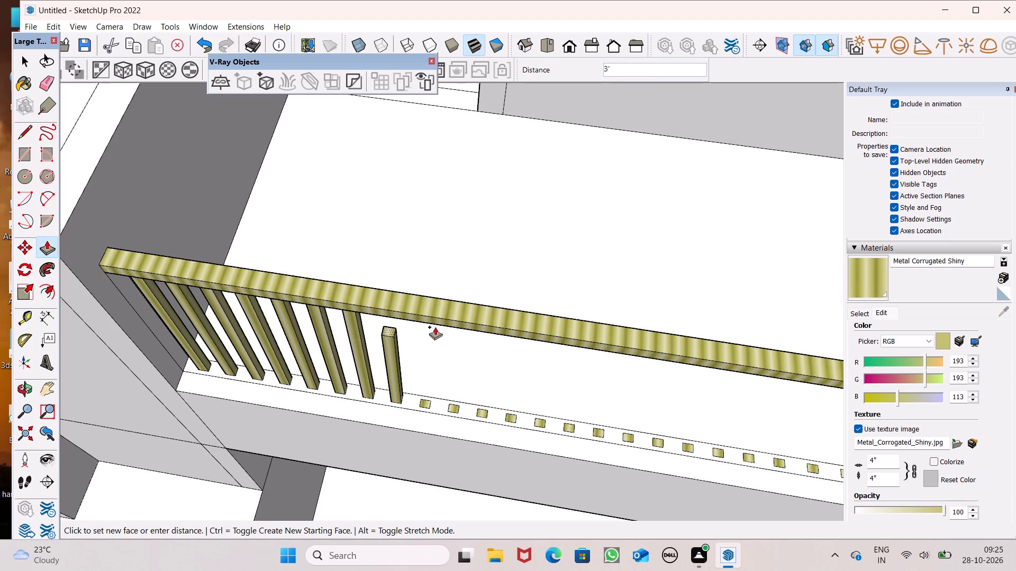
drag(435, 327, 439, 328)
drag(424, 402, 449, 342)
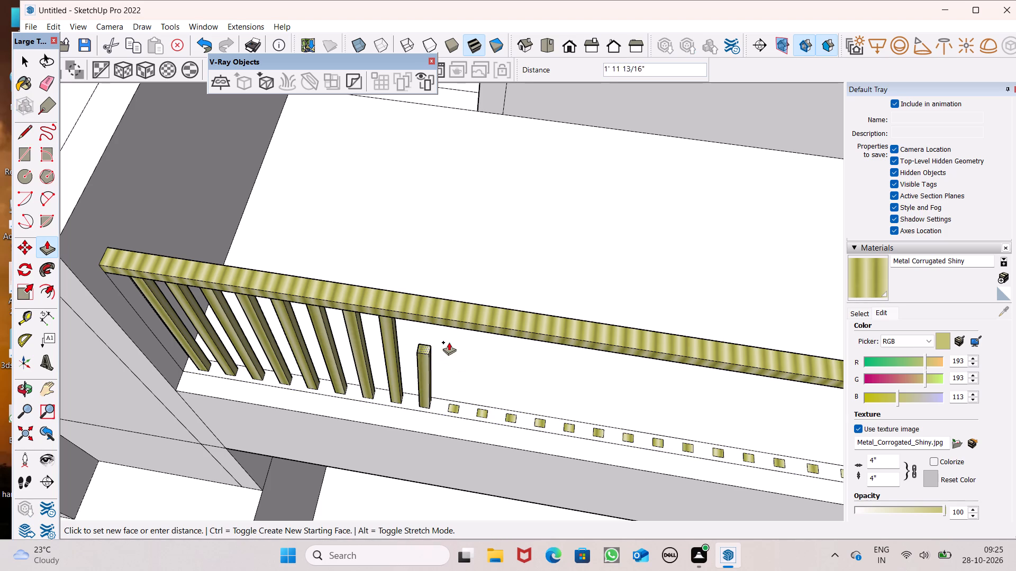
drag(449, 342, 460, 328)
drag(453, 407, 468, 360)
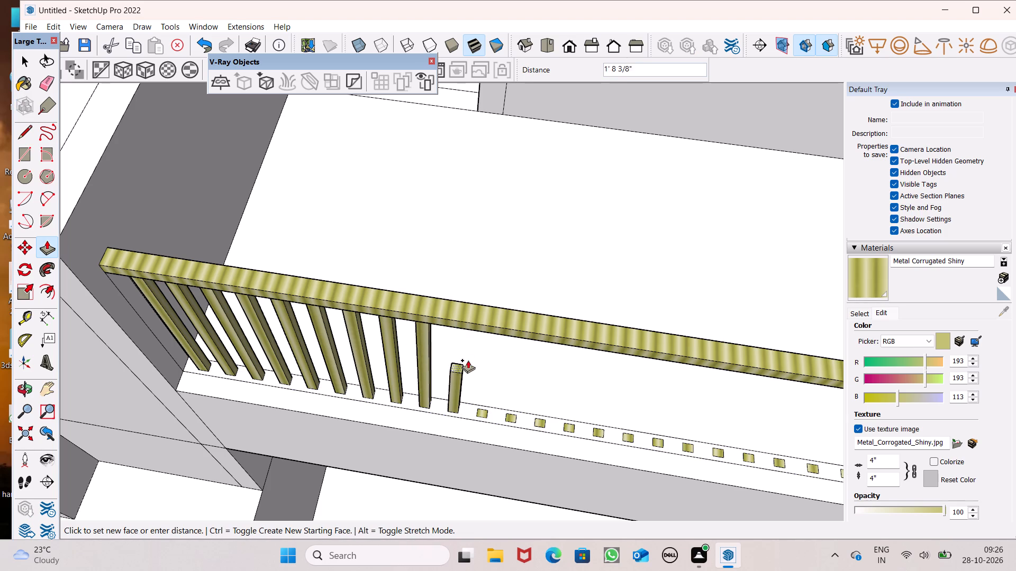
drag(468, 360, 480, 330)
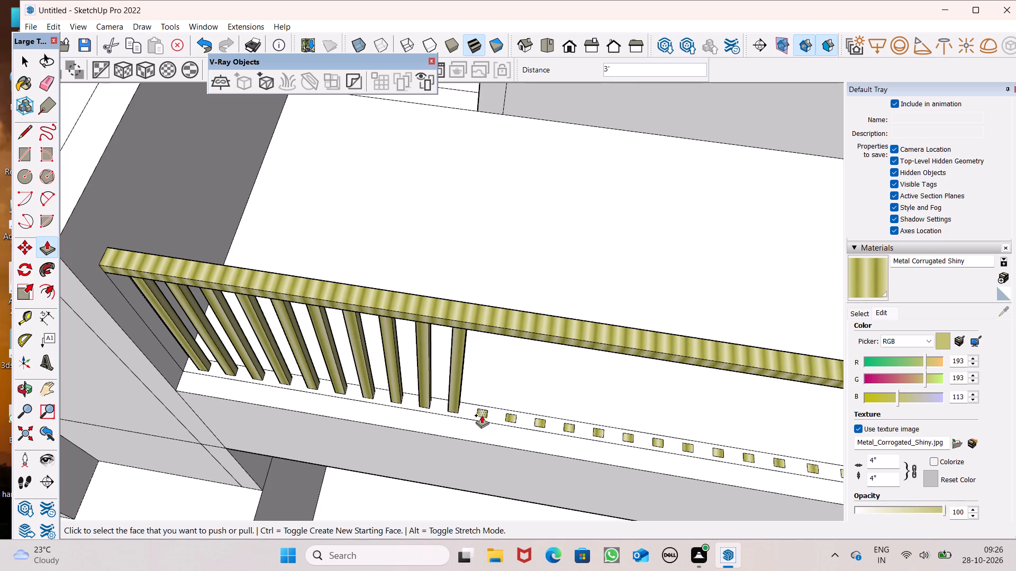
drag(482, 415, 515, 340)
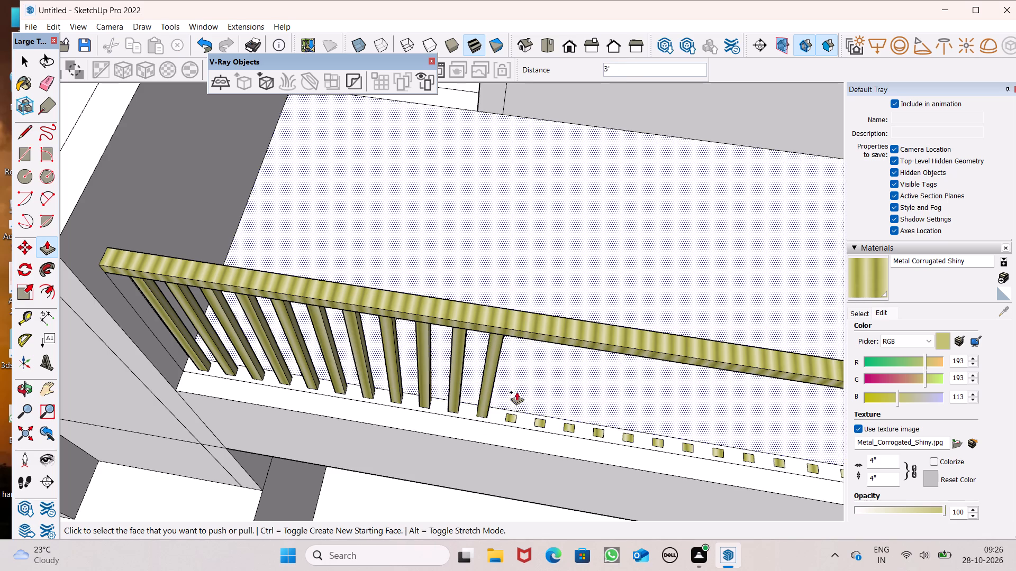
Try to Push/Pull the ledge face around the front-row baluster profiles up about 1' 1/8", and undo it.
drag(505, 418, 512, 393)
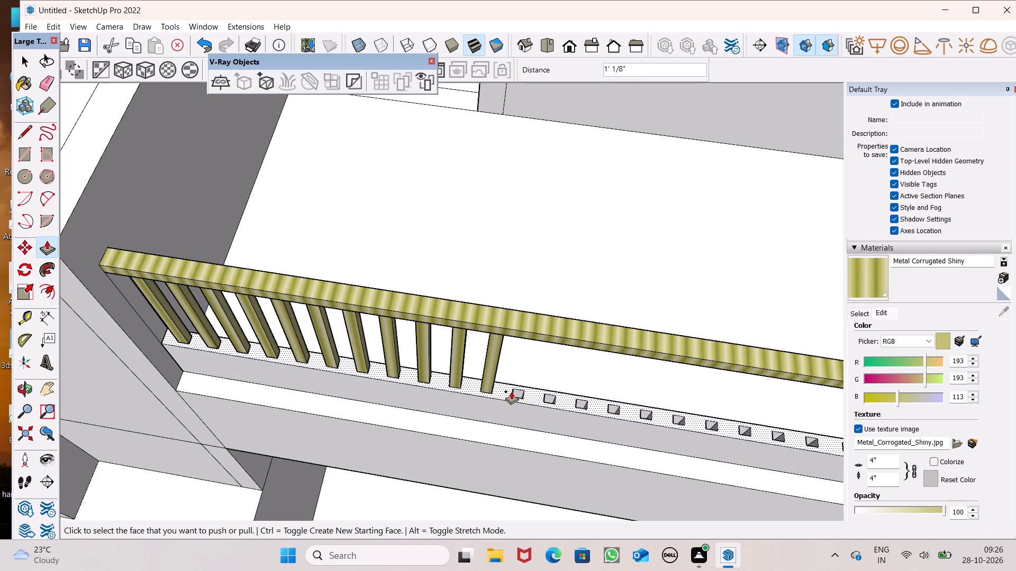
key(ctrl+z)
Push/Pull the twelfth and thirteenth front-row baluster profiles up 3' to the underside of the top rail.
scroll(456, 418, down, 5)
scroll(373, 262, down, 6)
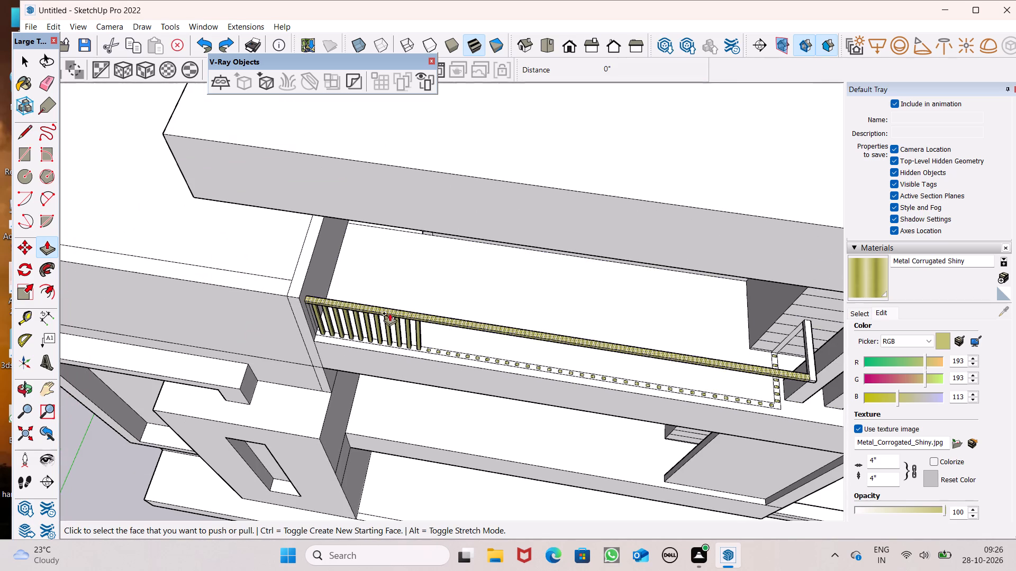
scroll(457, 328, up, 1)
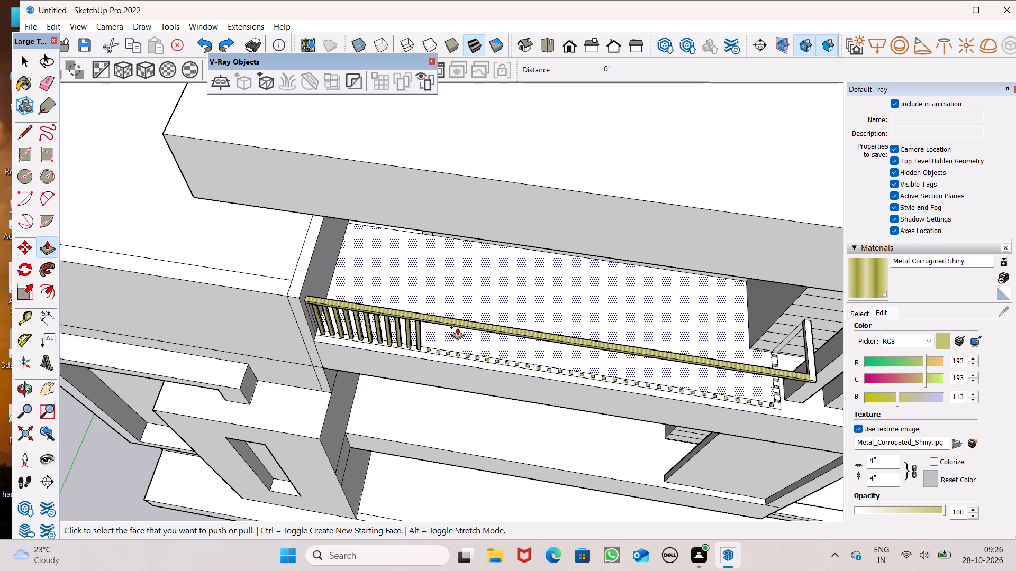
scroll(513, 352, up, 2)
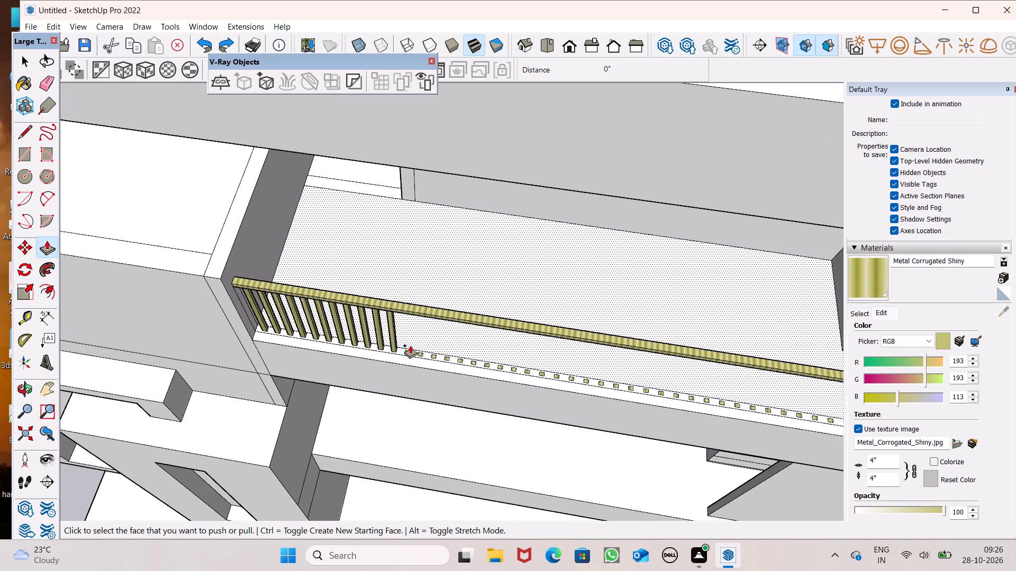
scroll(399, 352, up, 7)
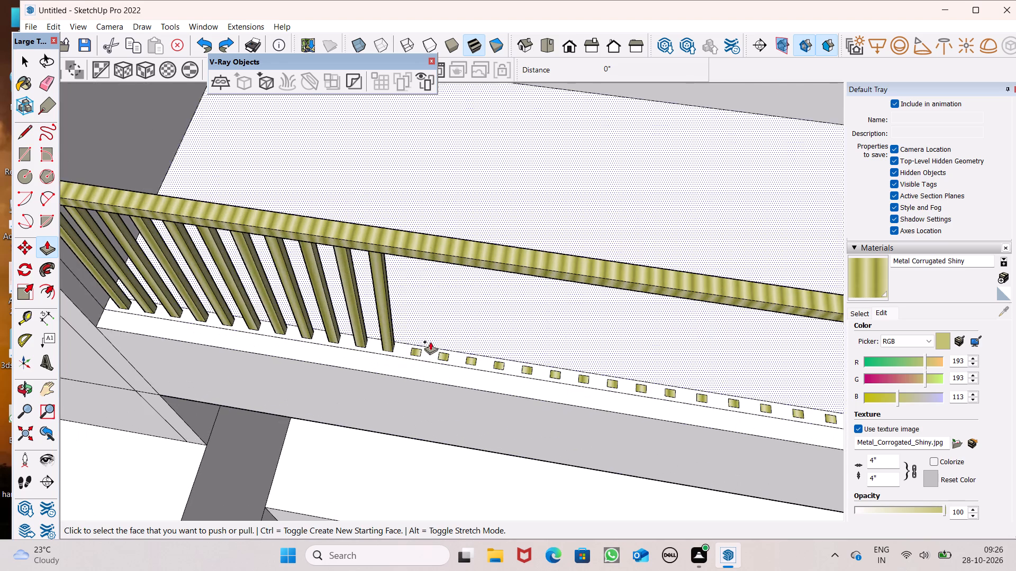
scroll(377, 400, down, 6)
scroll(430, 305, up, 5)
scroll(376, 422, up, 3)
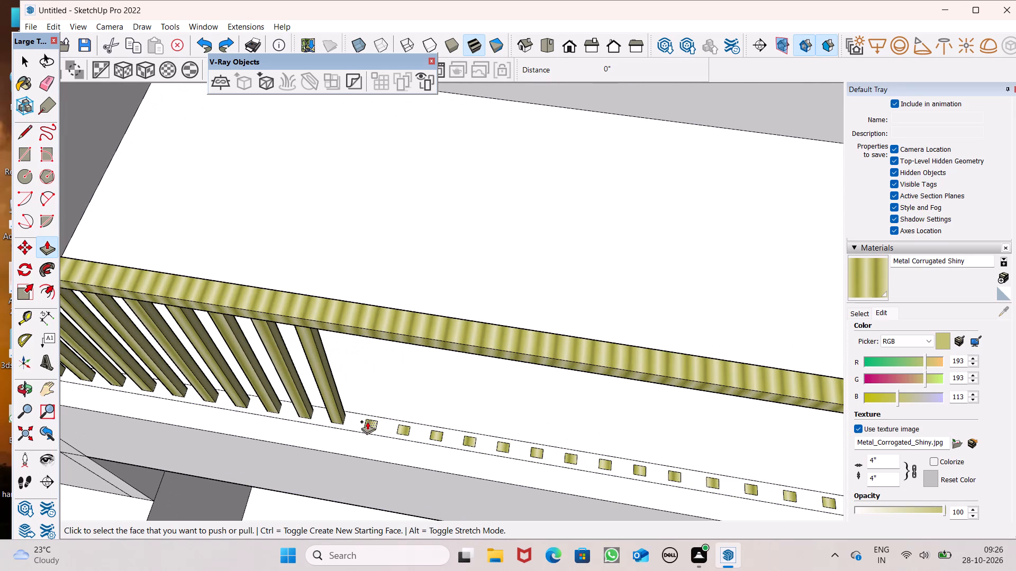
drag(368, 422, 387, 325)
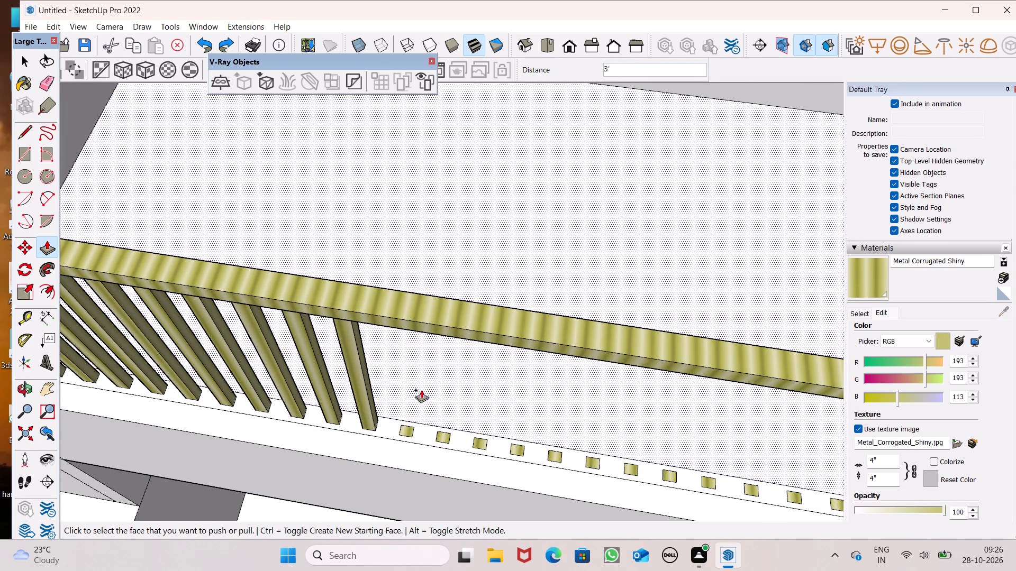
drag(407, 431, 422, 351)
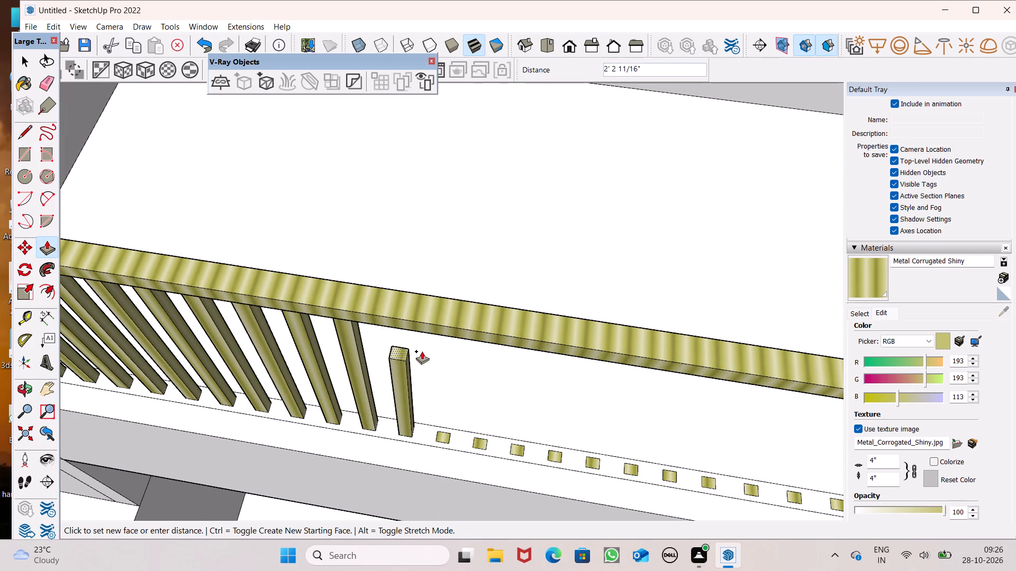
drag(422, 351, 425, 334)
Push/Pull the fourteenth through seventeenth front-row baluster profiles up 3' to the underside of the top rail.
scroll(315, 367, down, 6)
scroll(405, 371, up, 5)
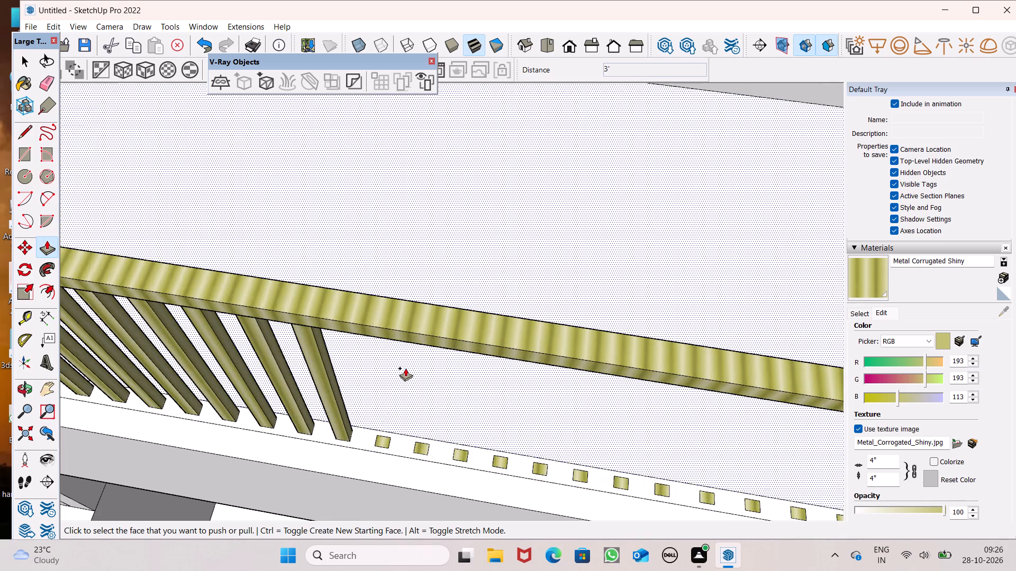
drag(378, 440, 380, 344)
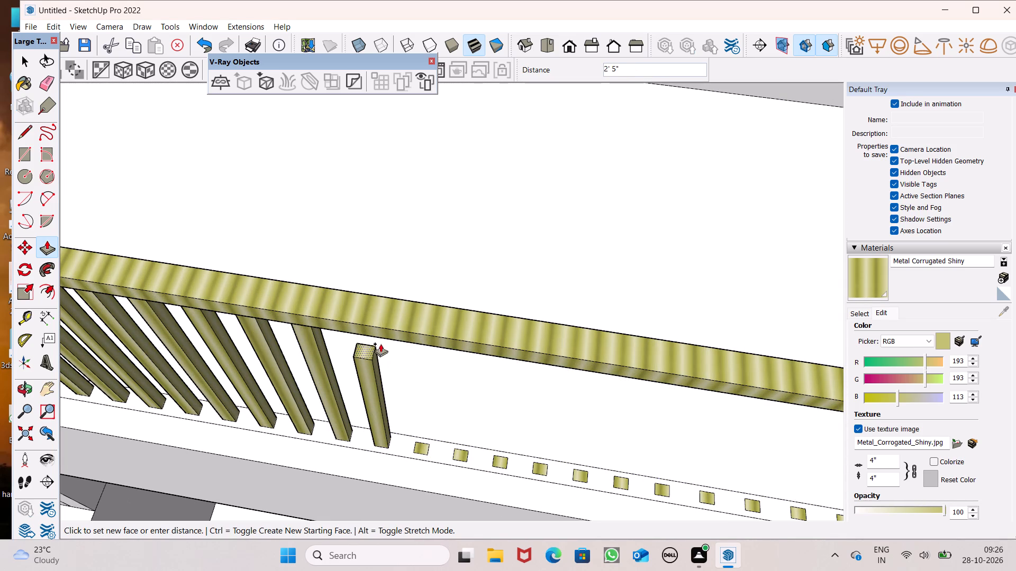
drag(380, 344, 385, 339)
drag(421, 448, 434, 364)
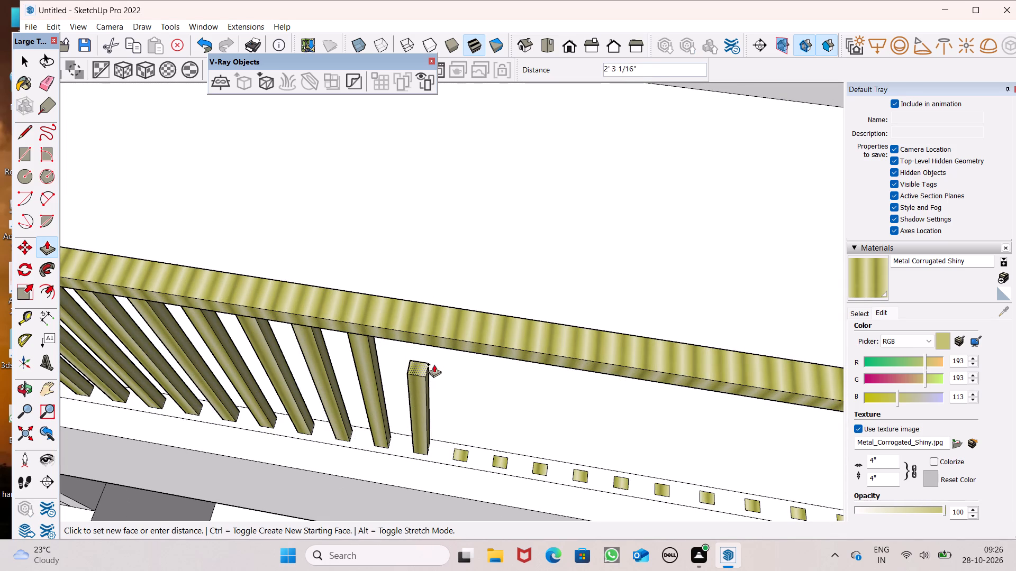
drag(434, 364, 441, 349)
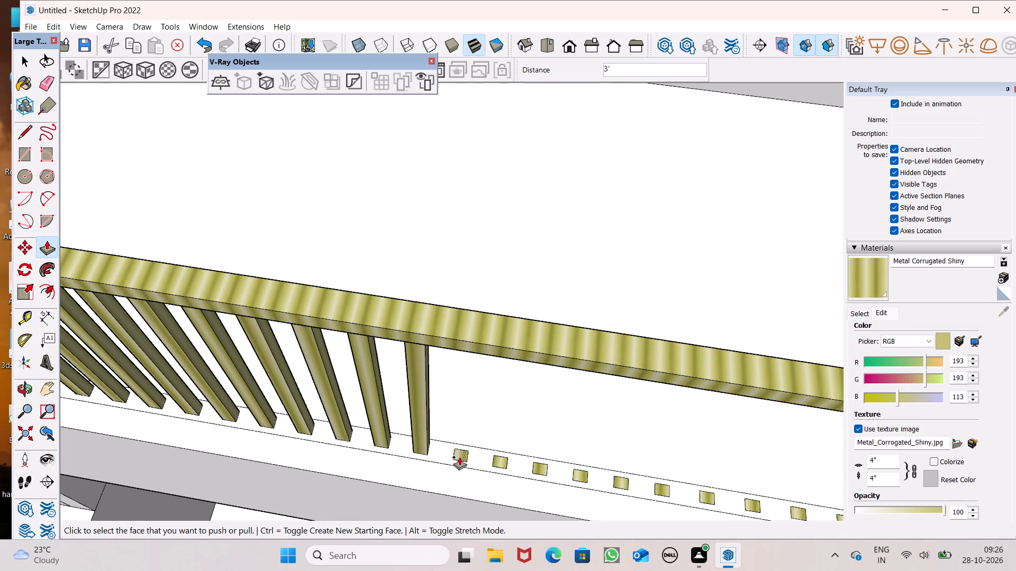
drag(457, 452, 470, 368)
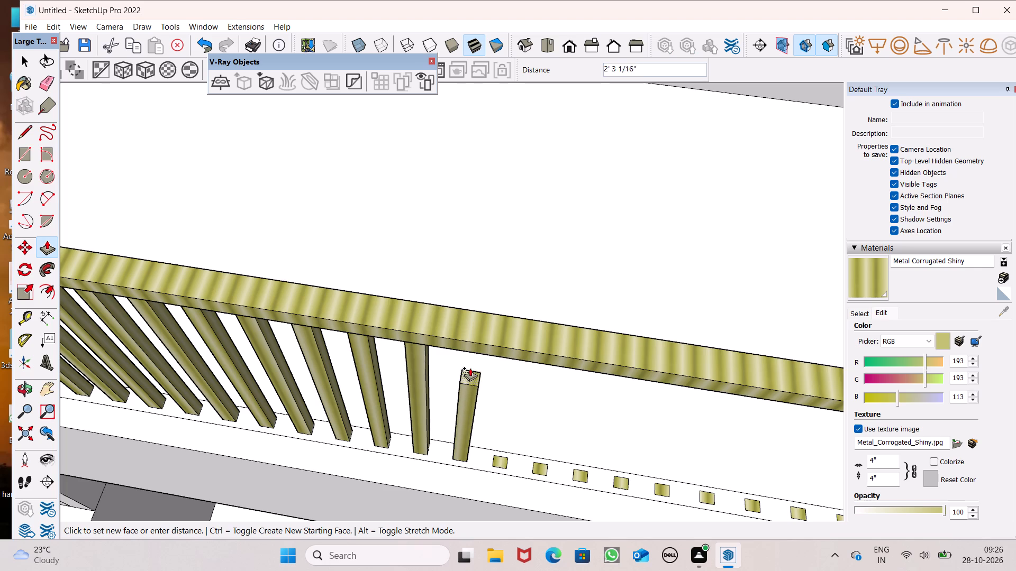
drag(470, 368, 474, 351)
scroll(314, 331, down, 7)
scroll(489, 358, up, 5)
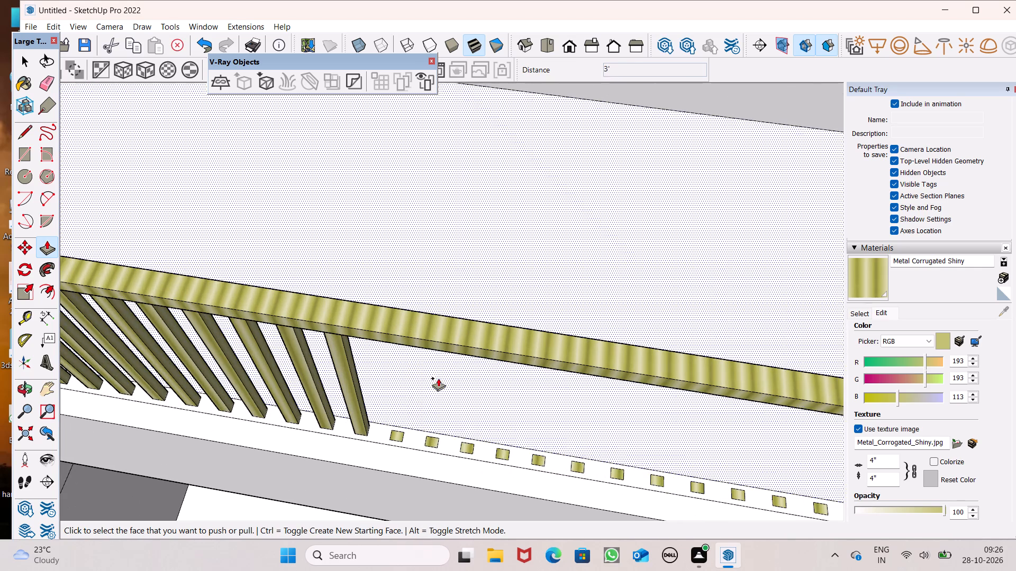
drag(393, 436, 400, 398)
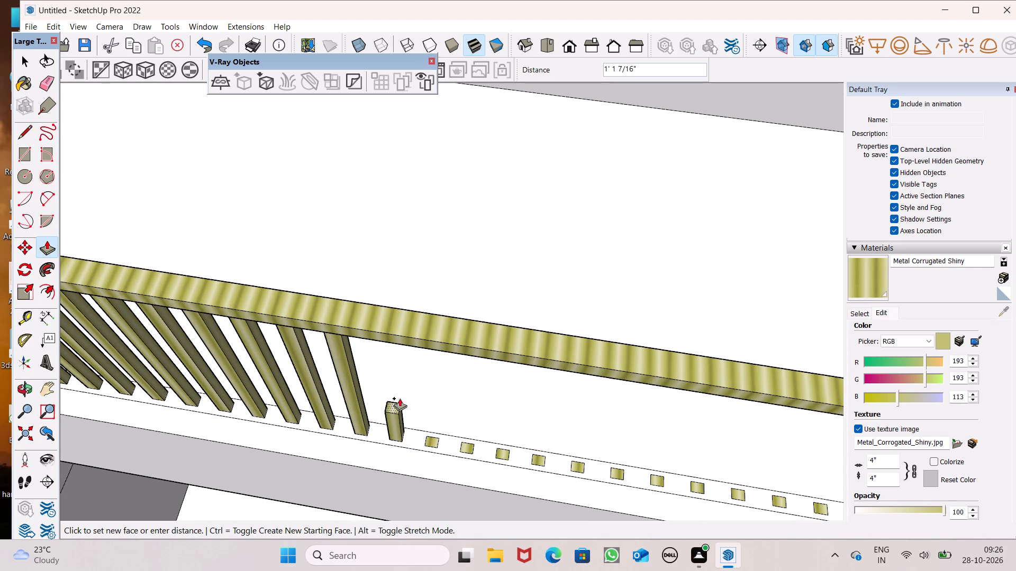
drag(400, 398, 423, 352)
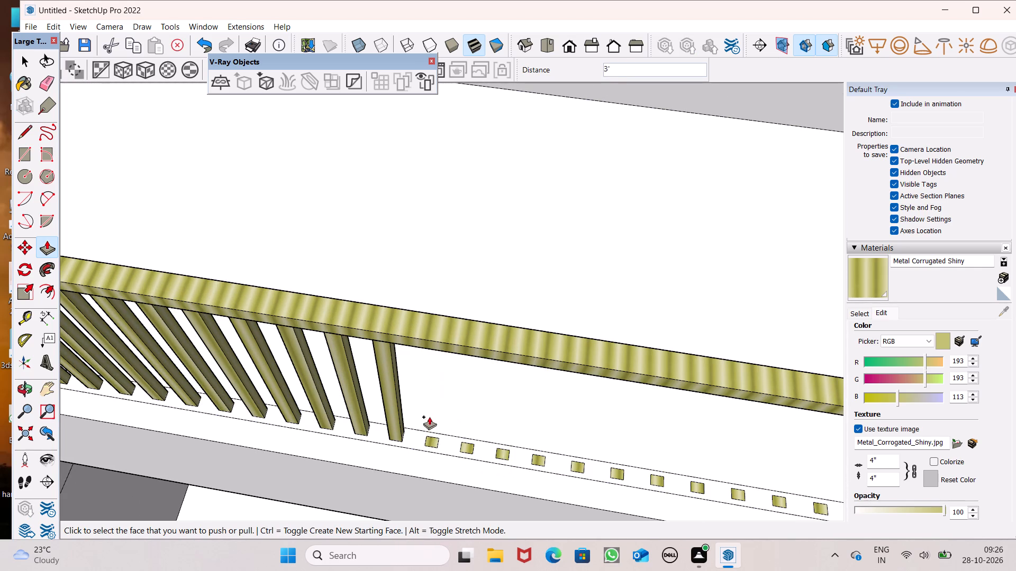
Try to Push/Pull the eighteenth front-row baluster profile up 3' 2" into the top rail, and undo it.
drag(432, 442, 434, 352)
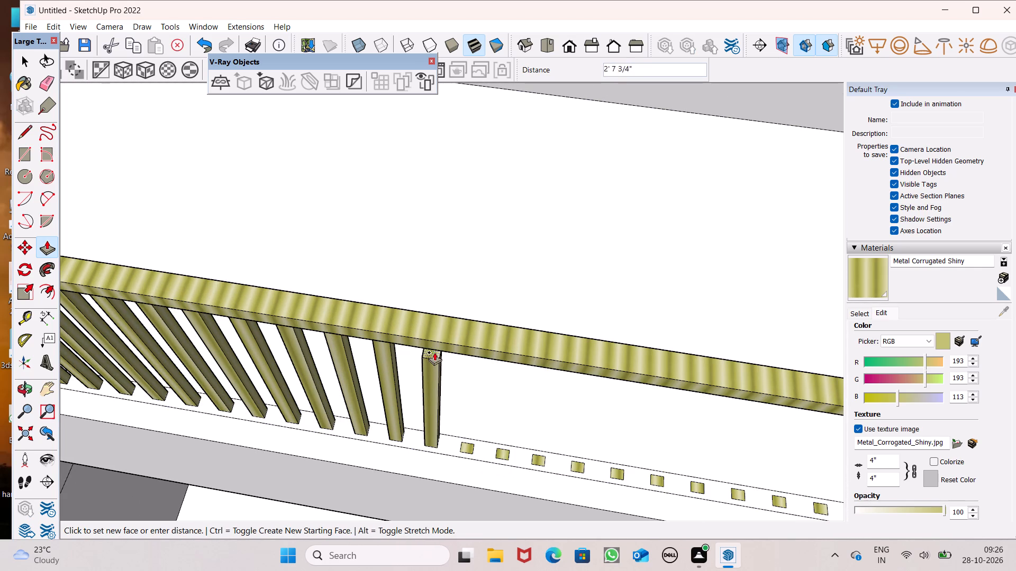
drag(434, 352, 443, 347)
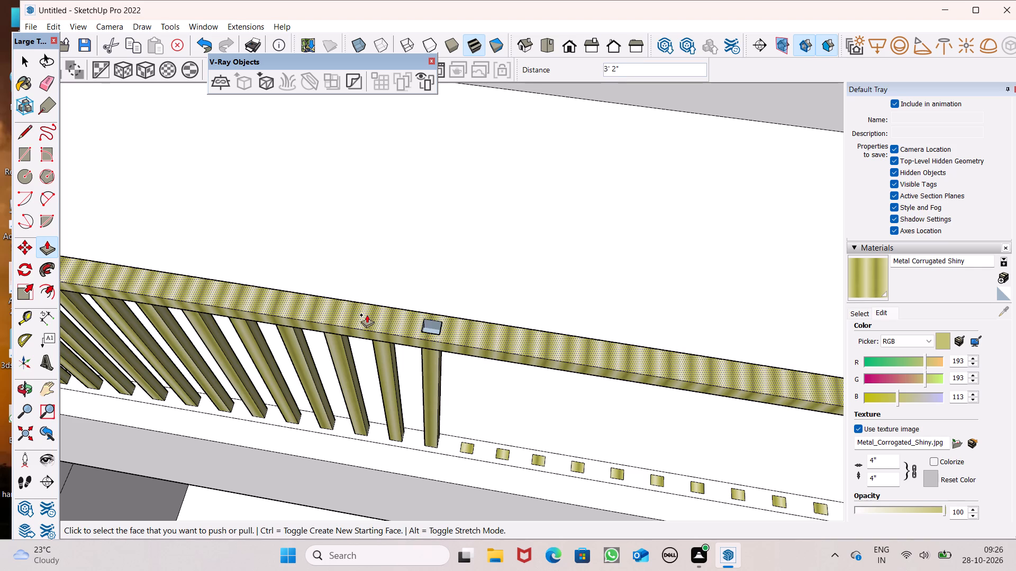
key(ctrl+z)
Push/Pull the eighteenth through twenty-first front-row baluster profiles up 3' to the underside of the top rail.
scroll(282, 307, down, 5)
scroll(442, 333, up, 5)
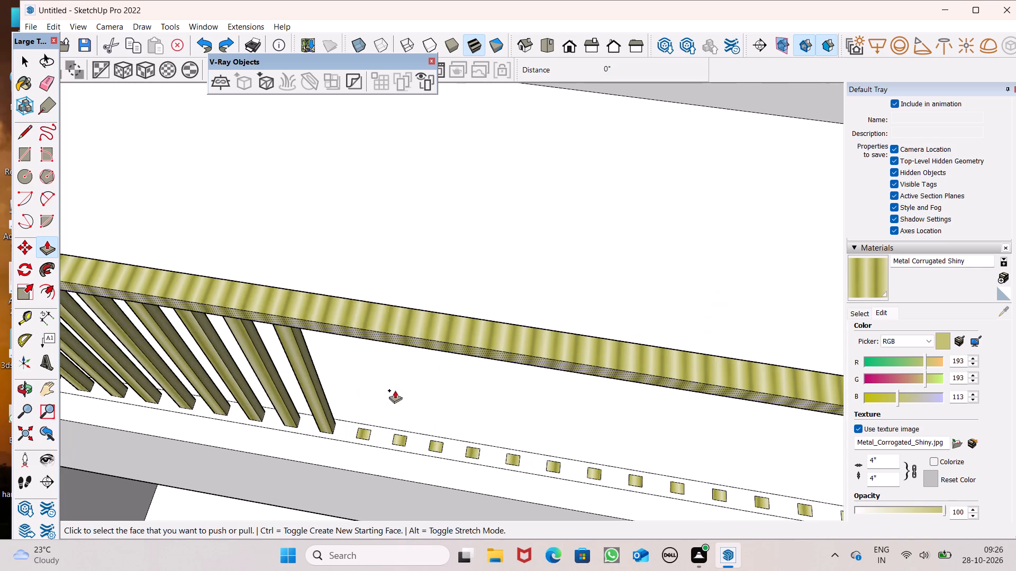
scroll(389, 414, up, 1)
drag(363, 440, 378, 341)
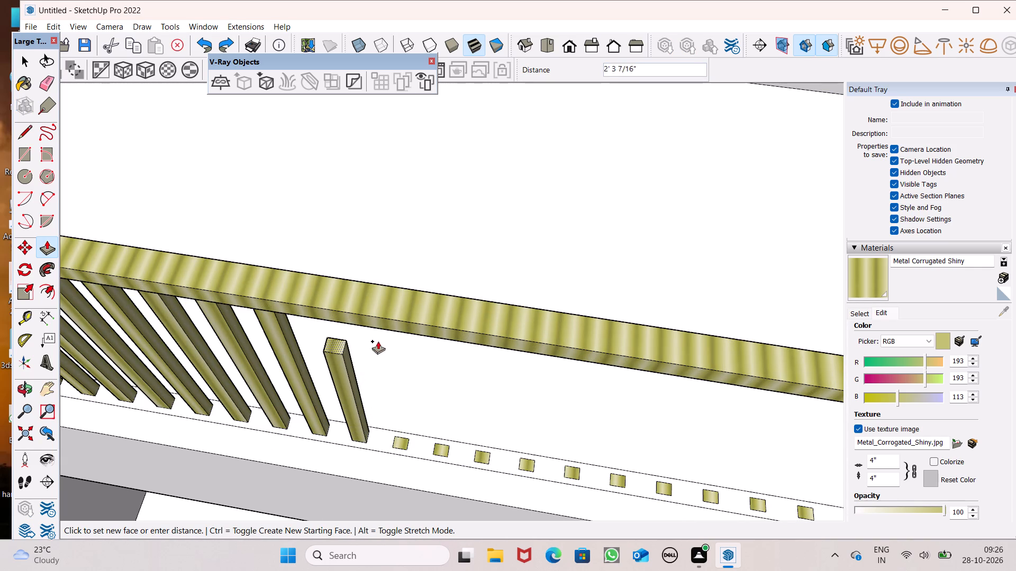
drag(378, 341, 386, 330)
scroll(211, 283, down, 7)
scroll(374, 309, up, 3)
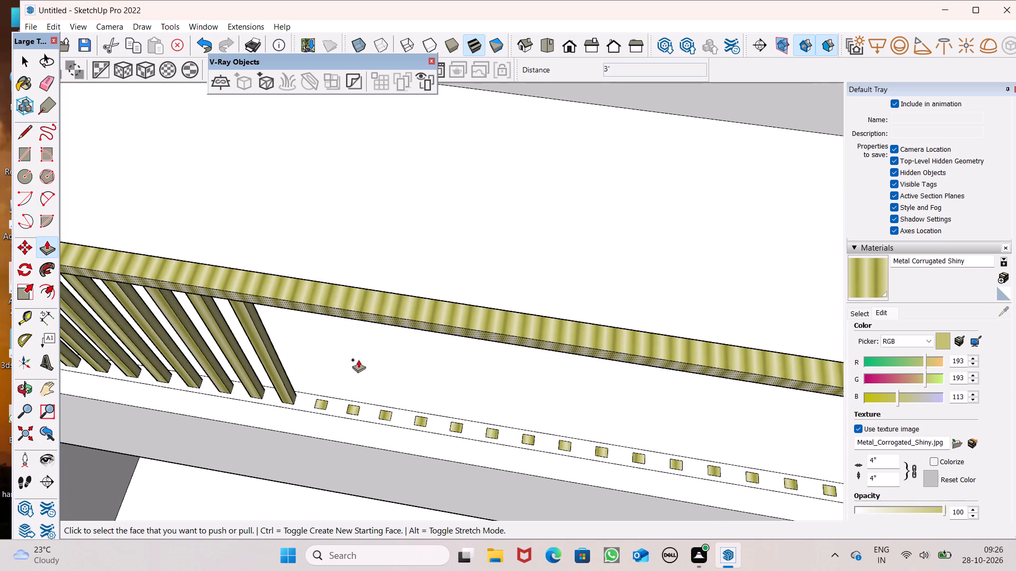
drag(321, 404, 341, 321)
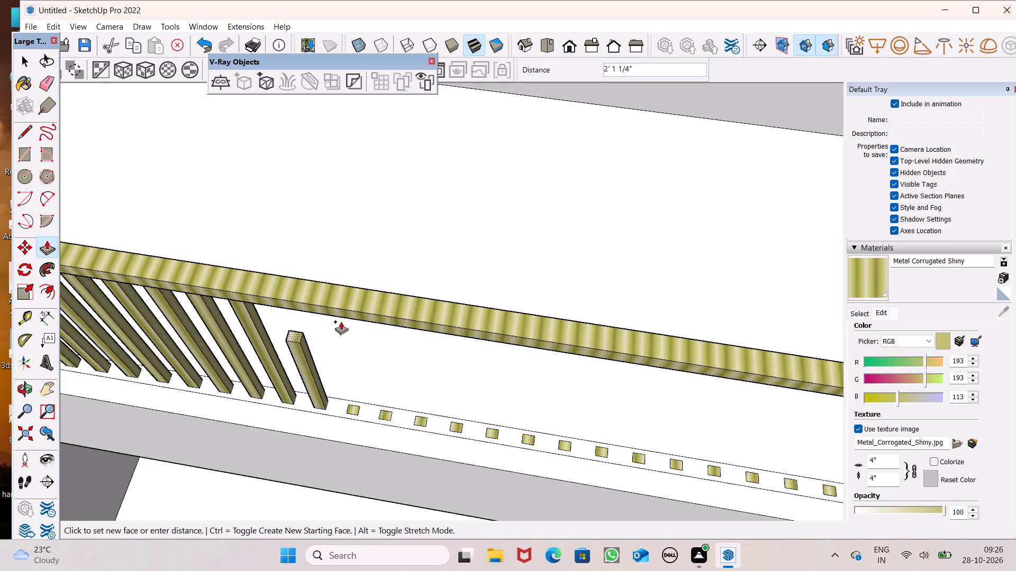
drag(341, 321, 344, 317)
drag(355, 408, 376, 329)
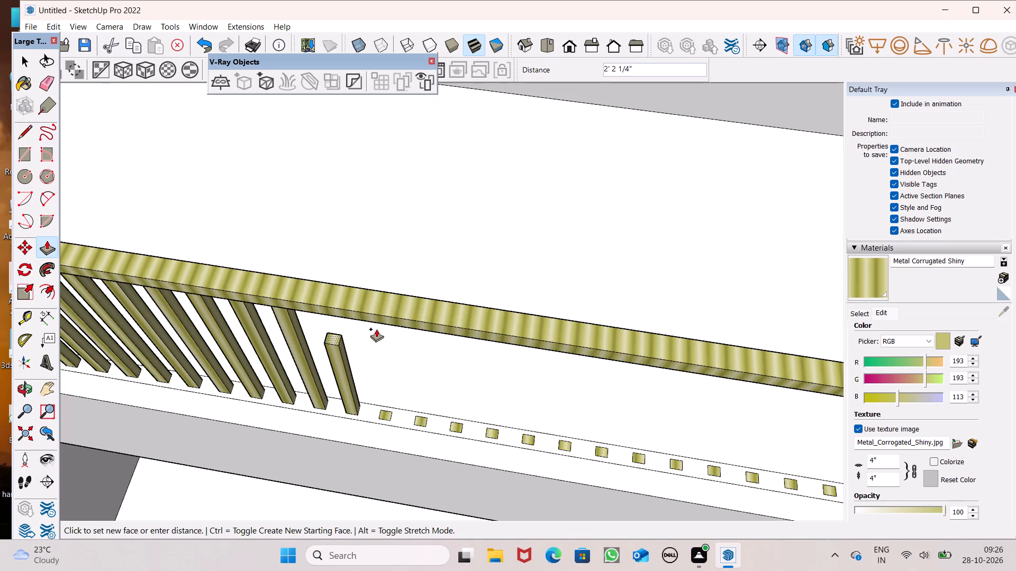
drag(376, 329, 380, 322)
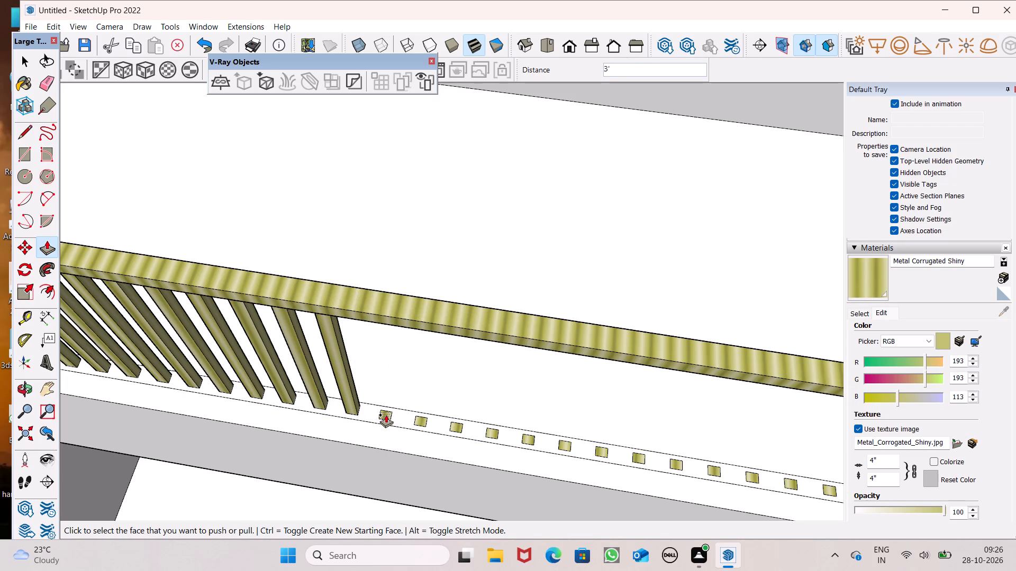
drag(386, 415, 407, 329)
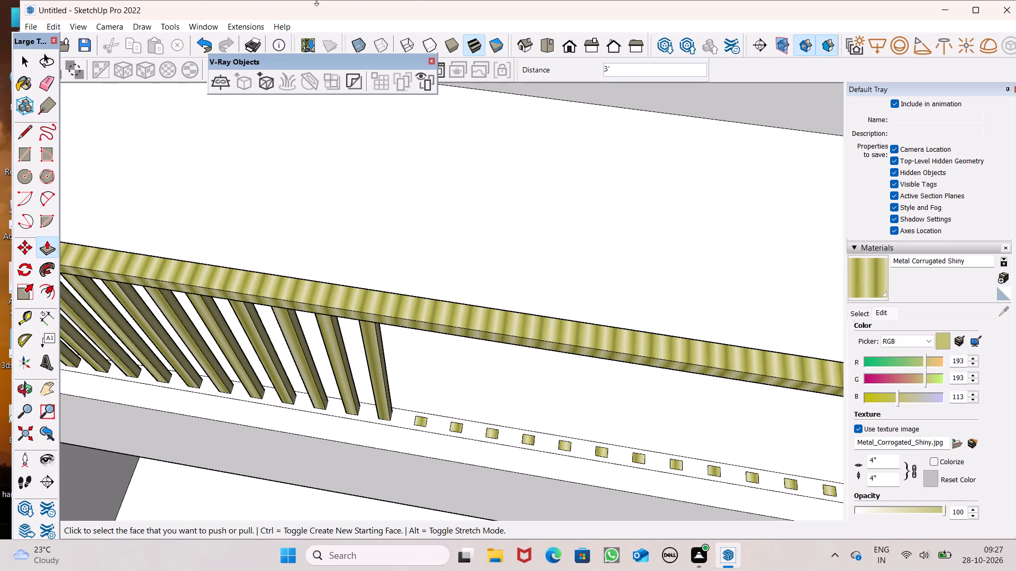
scroll(335, 252, down, 6)
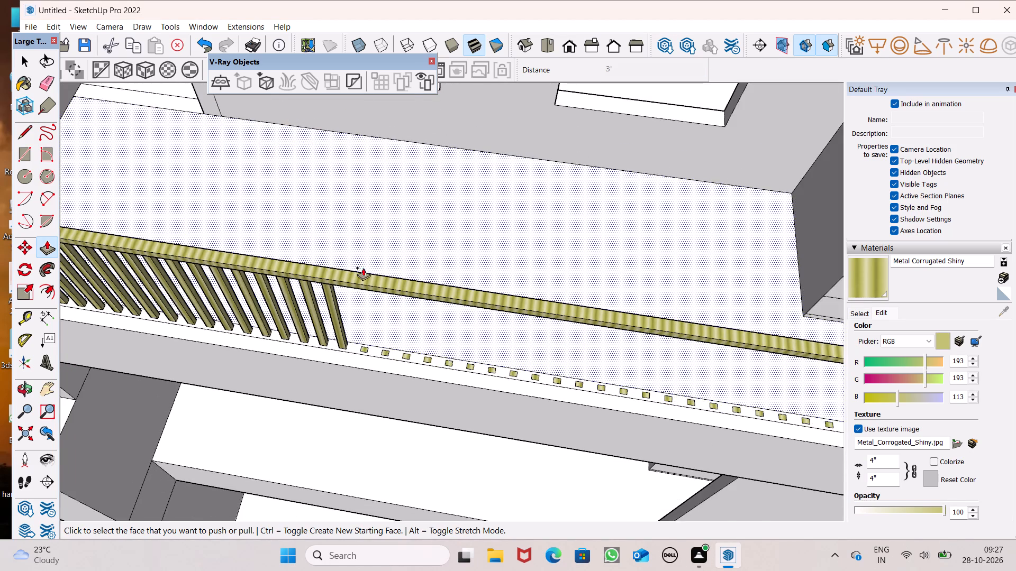
Push/Pull the twenty-second through twenty-fourth front-row baluster profiles up 3' to the underside of the top rail.
scroll(364, 275, down, 3)
middle_drag(392, 318, 394, 373)
scroll(407, 354, up, 7)
middle_drag(359, 336, 374, 291)
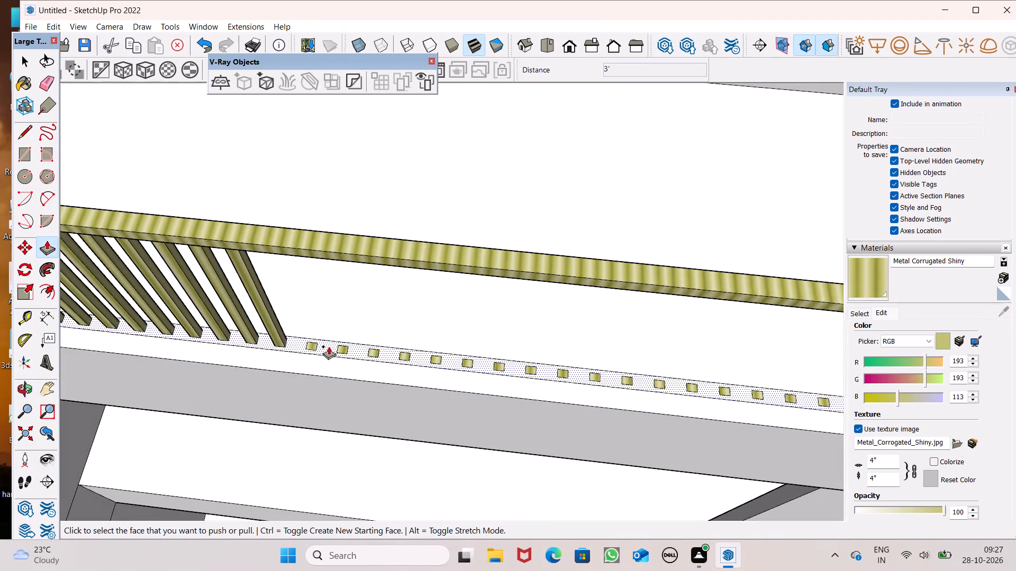
scroll(306, 335, up, 3)
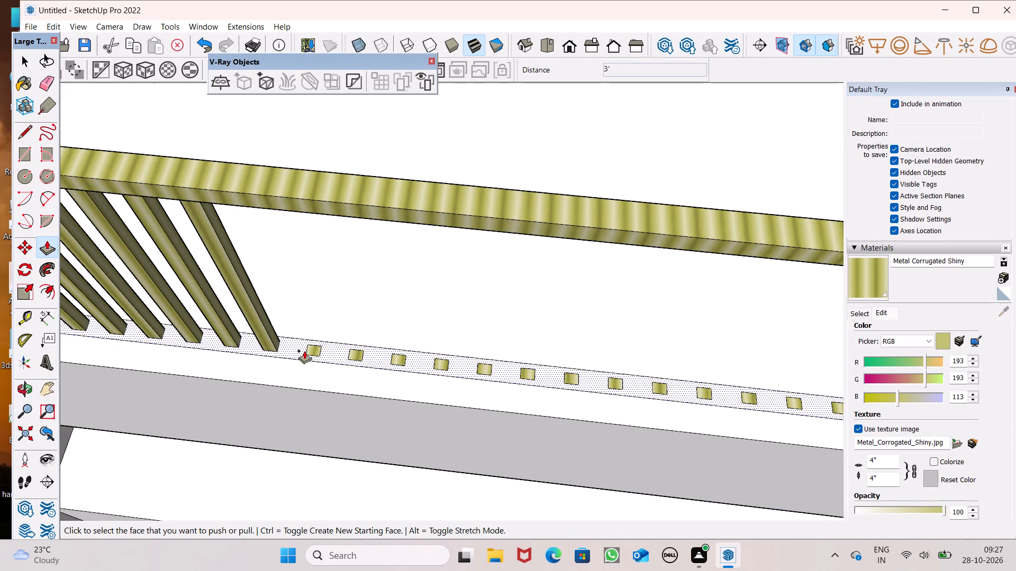
drag(314, 350, 377, 216)
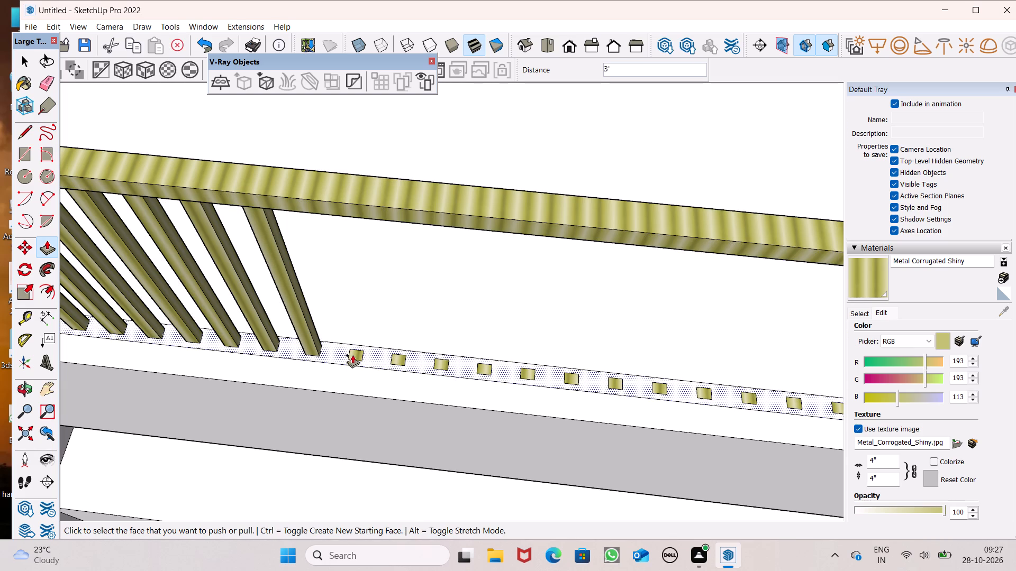
drag(353, 355, 376, 217)
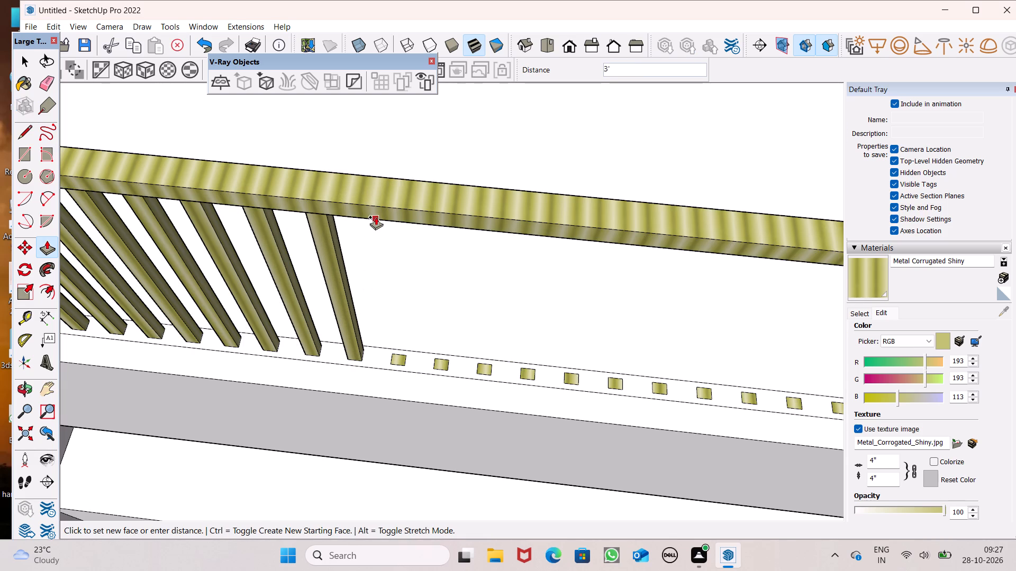
drag(376, 217, 376, 217)
drag(400, 361, 430, 224)
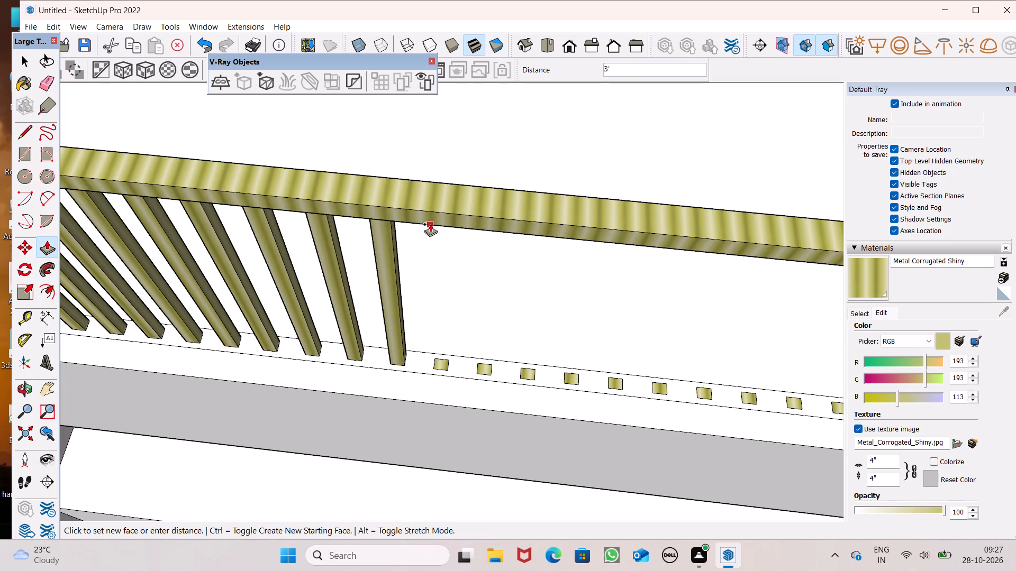
drag(430, 224, 440, 229)
Push/Pull the twenty-fifth through twenty-seventh front-row baluster profiles up 3' to the underside of the top rail.
drag(442, 368, 462, 247)
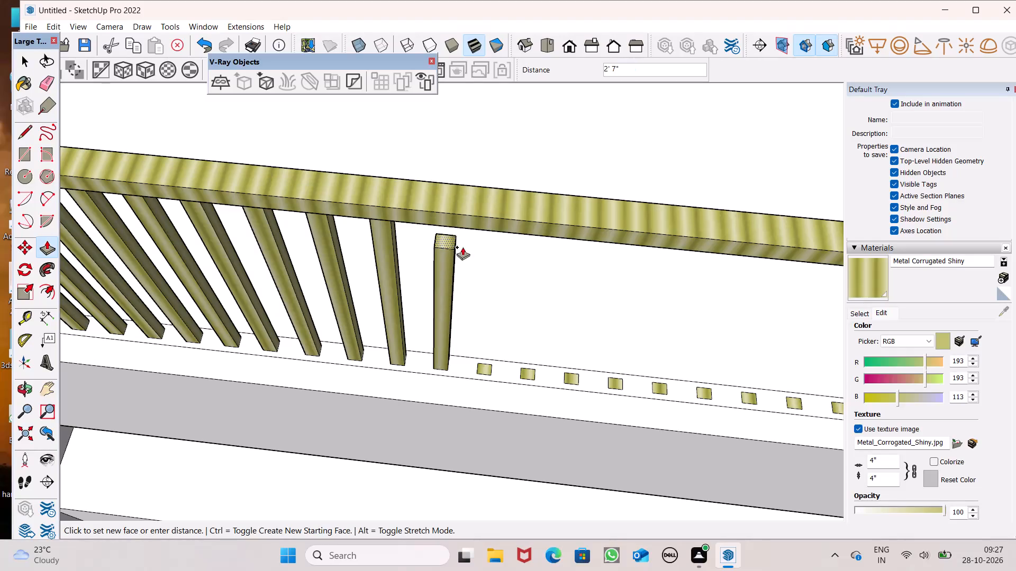
drag(462, 247, 469, 228)
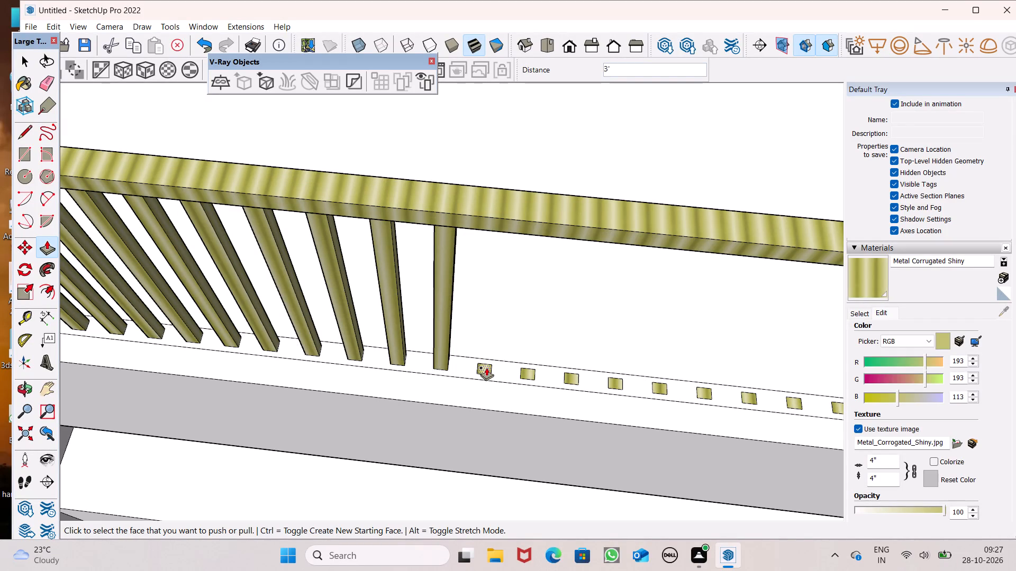
drag(486, 367, 489, 229)
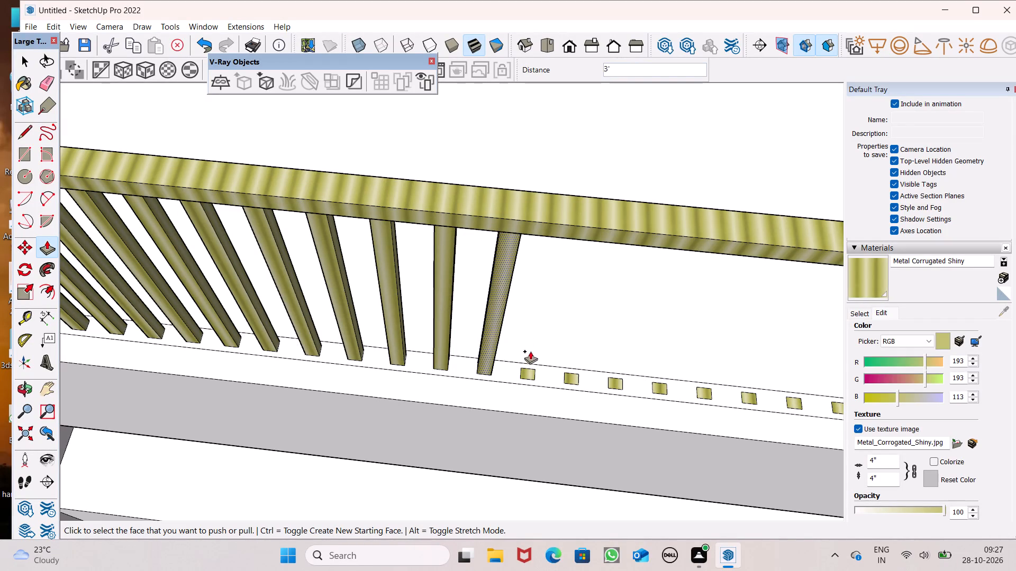
drag(531, 373, 536, 237)
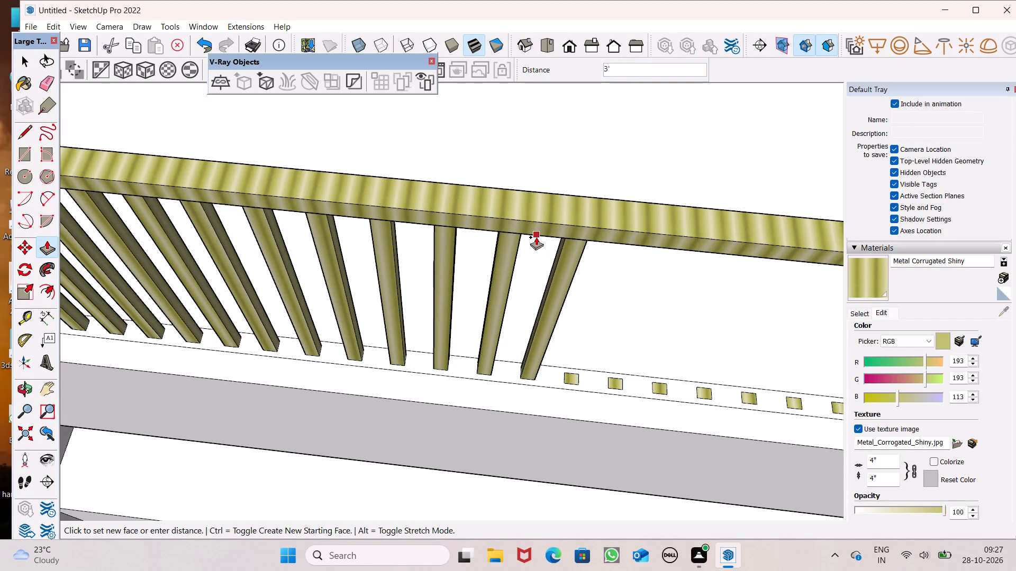
drag(536, 237, 536, 237)
Push/Pull the twenty-eighth through thirtieth front-row baluster profiles up 3' to the underside of the top rail.
scroll(410, 250, down, 6)
scroll(533, 247, up, 3)
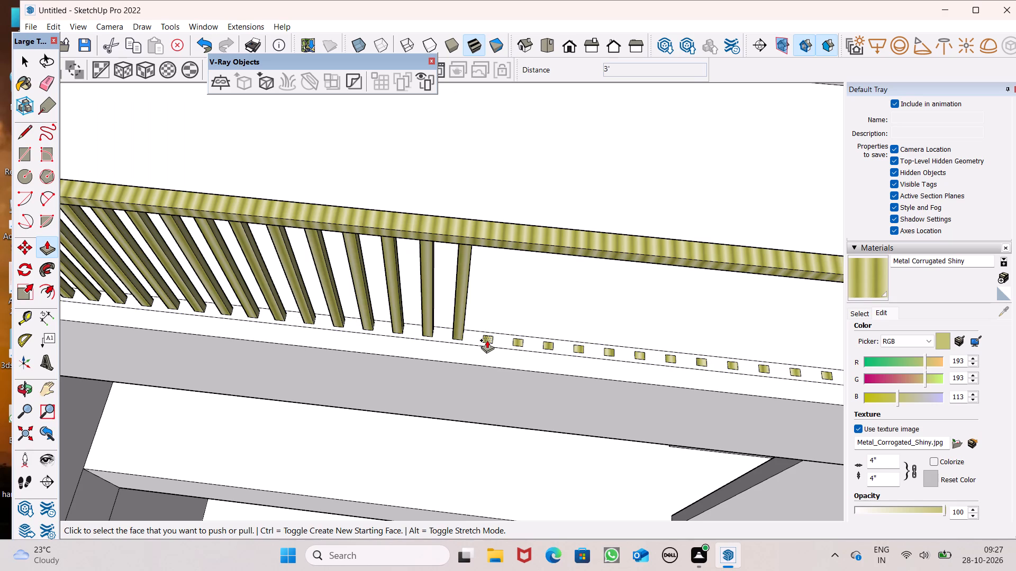
drag(488, 340, 527, 250)
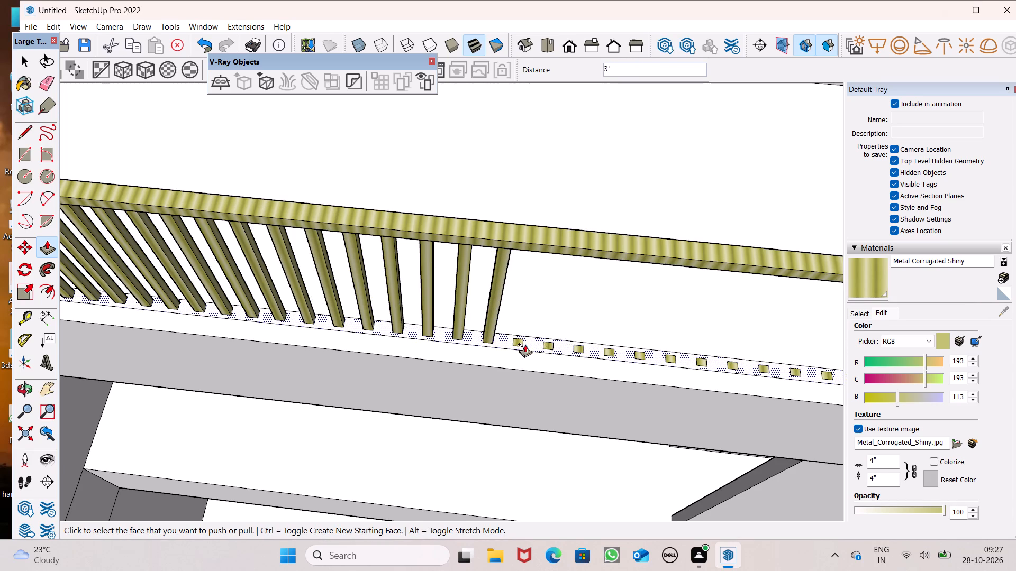
drag(521, 343, 556, 257)
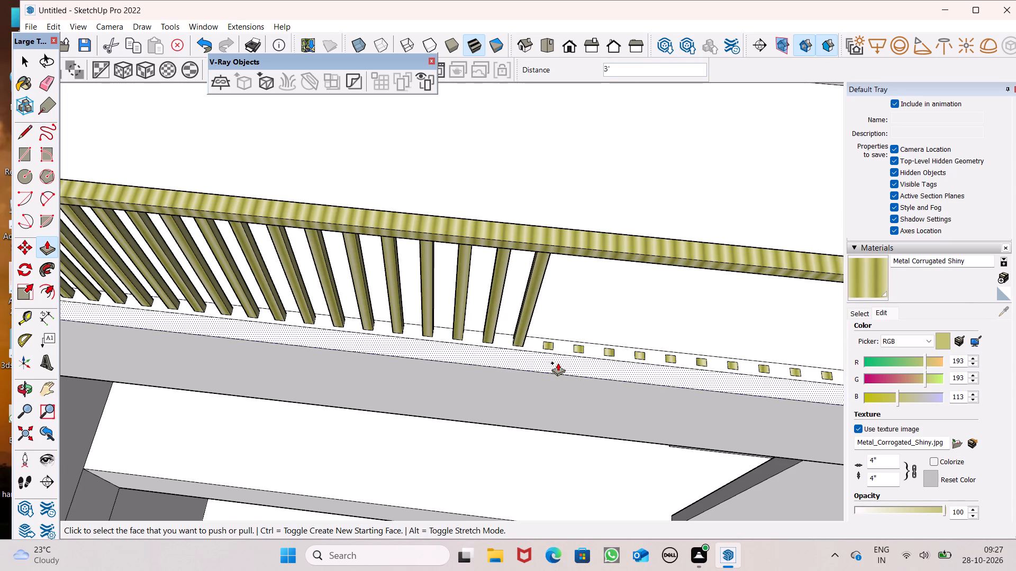
drag(551, 347, 591, 259)
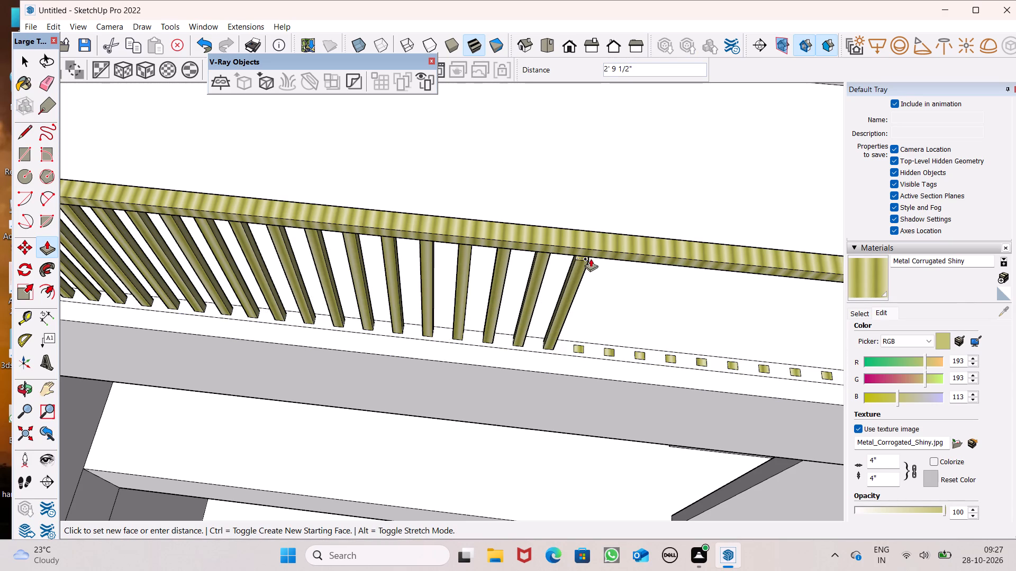
drag(591, 259, 601, 258)
Push/Pull the thirty-first through thirty-fourth front-row baluster profiles up 3' to the underside of the top rail.
scroll(377, 279, down, 7)
scroll(470, 274, up, 7)
scroll(480, 343, up, 3)
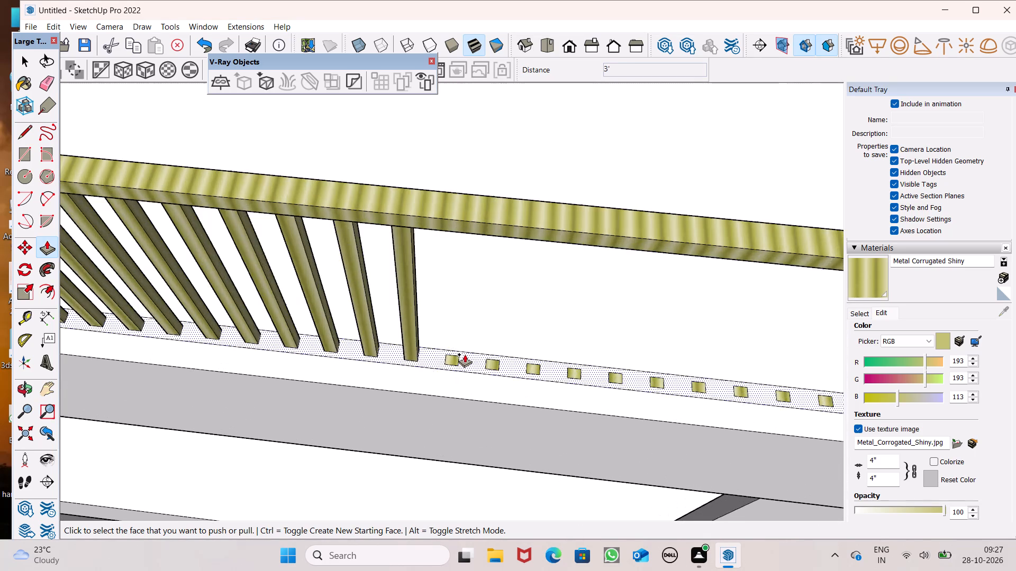
scroll(349, 378, down, 7)
scroll(417, 360, up, 6)
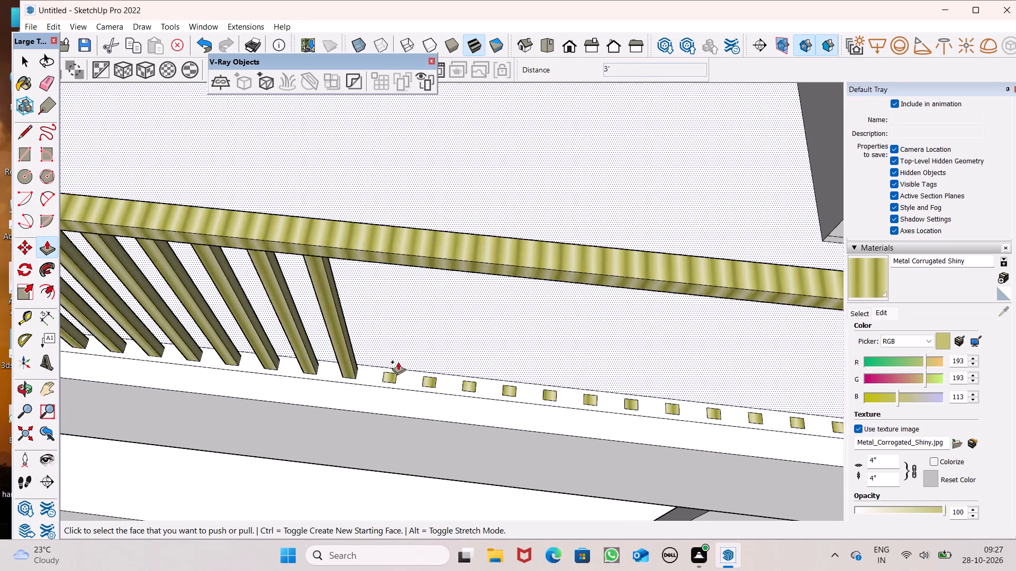
scroll(388, 360, down, 1)
scroll(438, 307, up, 3)
drag(372, 406, 455, 263)
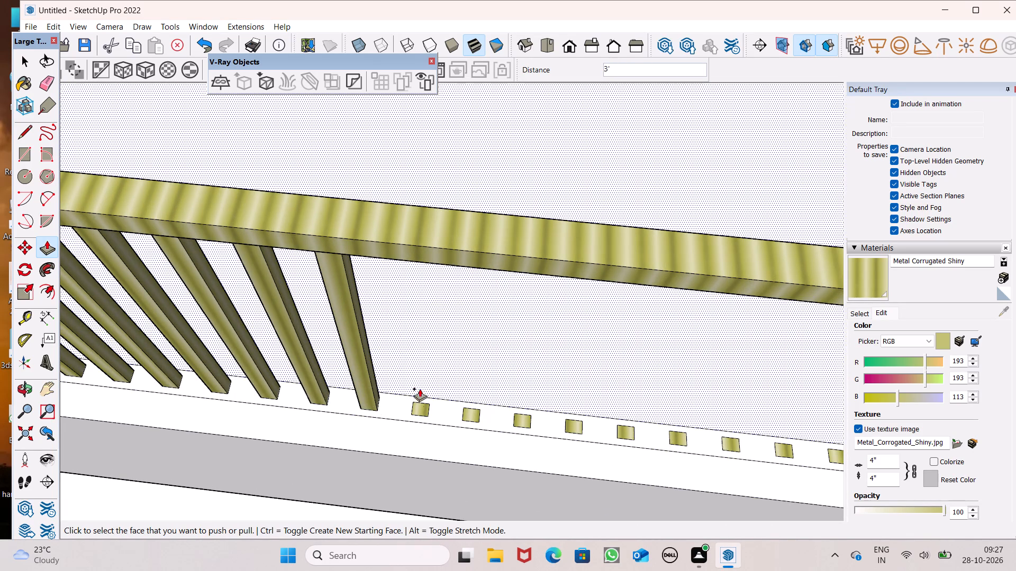
drag(424, 409, 491, 269)
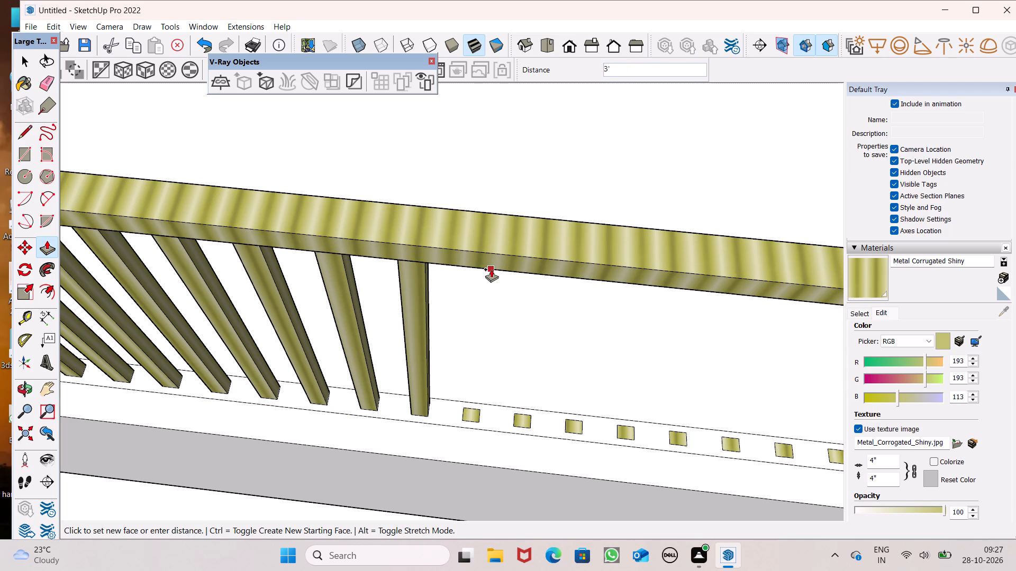
drag(491, 269, 494, 272)
drag(469, 413, 530, 282)
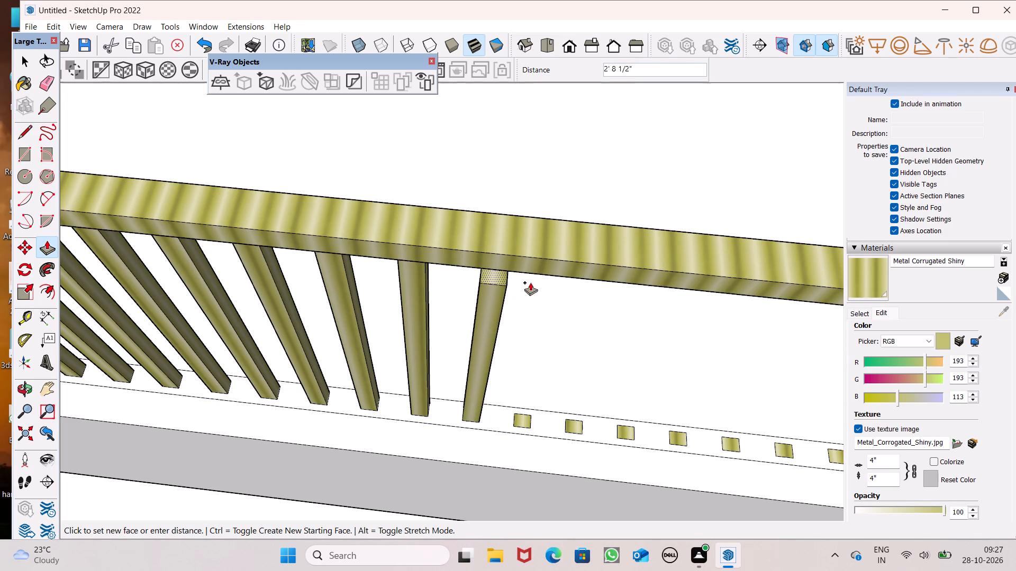
drag(530, 282, 531, 273)
drag(522, 417, 540, 298)
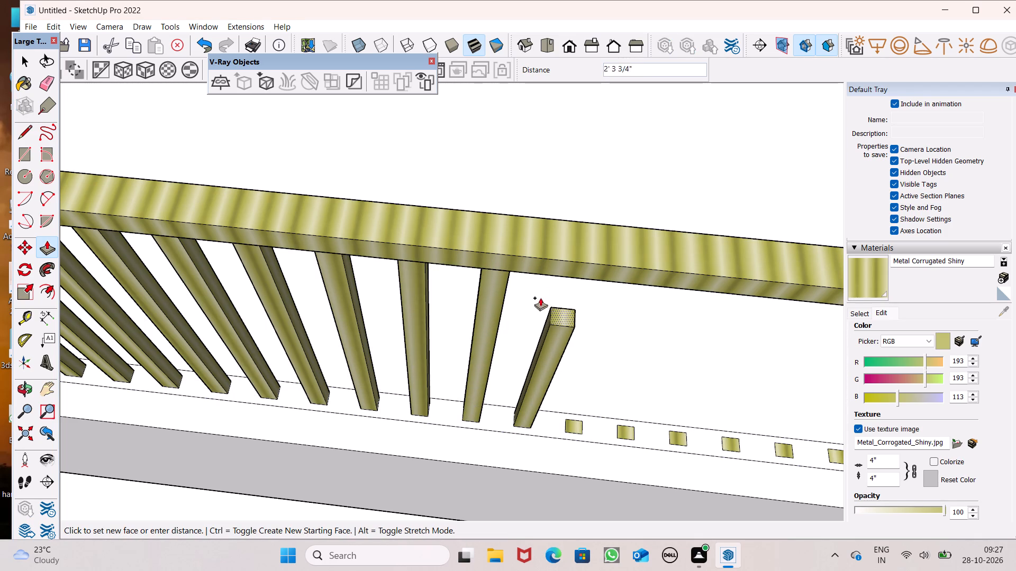
drag(540, 298, 550, 274)
Push/Pull the thirty-fifth through thirty-eighth front-row baluster profiles up 3' to the underside of the top rail.
scroll(453, 321, down, 6)
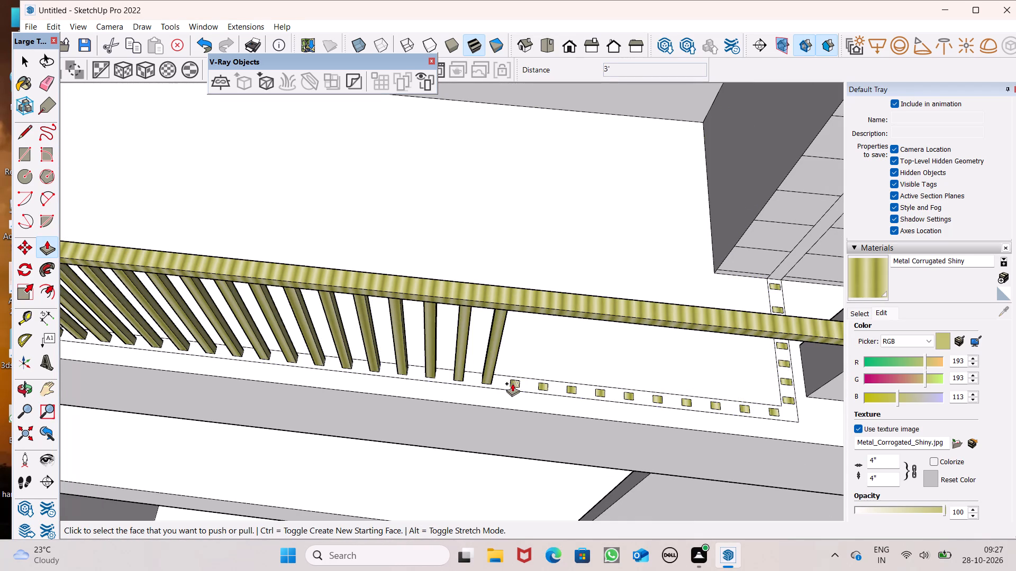
drag(515, 381, 542, 312)
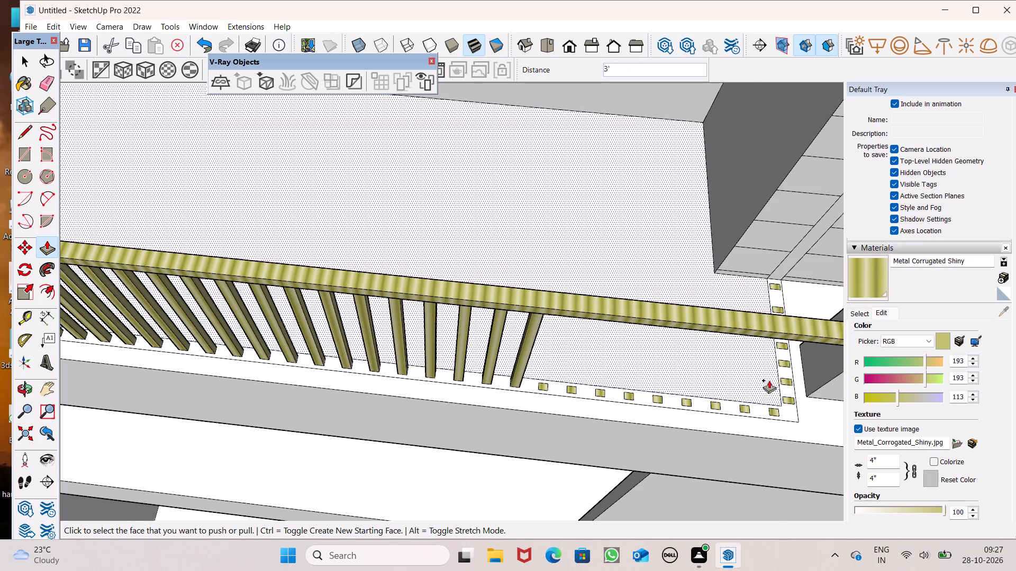
scroll(682, 389, down, 5)
scroll(697, 381, up, 9)
scroll(451, 375, up, 3)
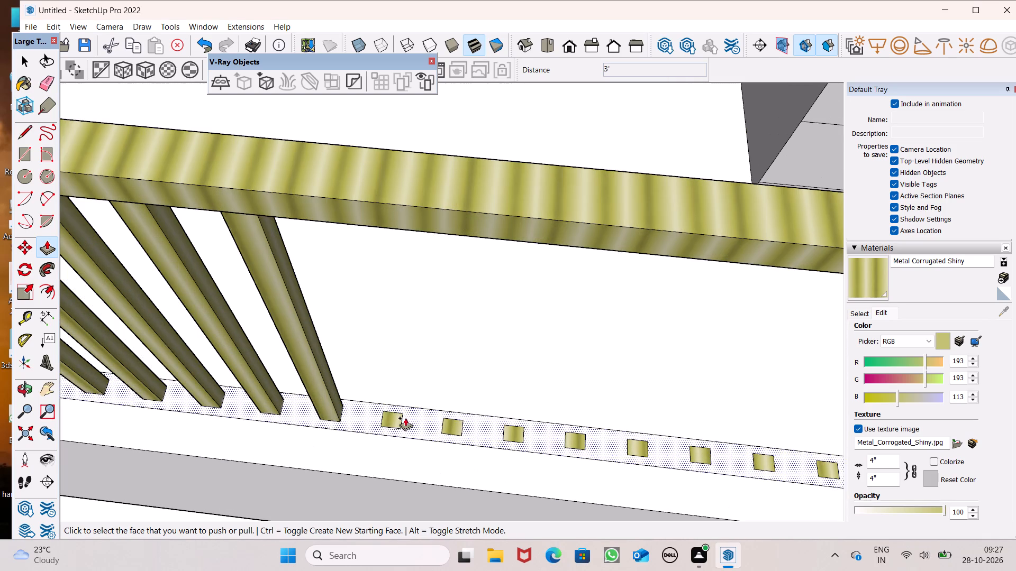
drag(393, 425, 450, 233)
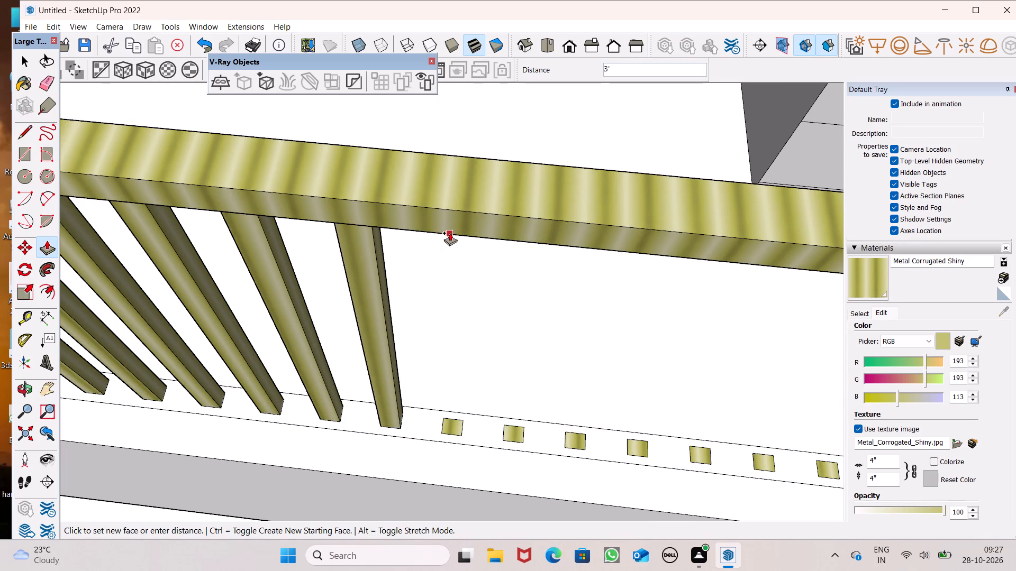
drag(450, 233, 450, 235)
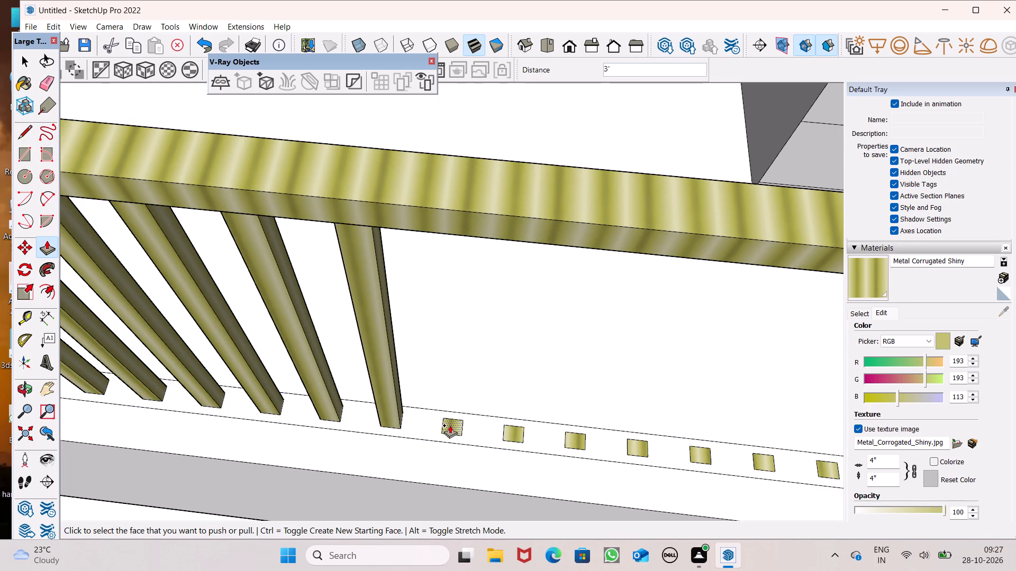
drag(450, 425, 507, 241)
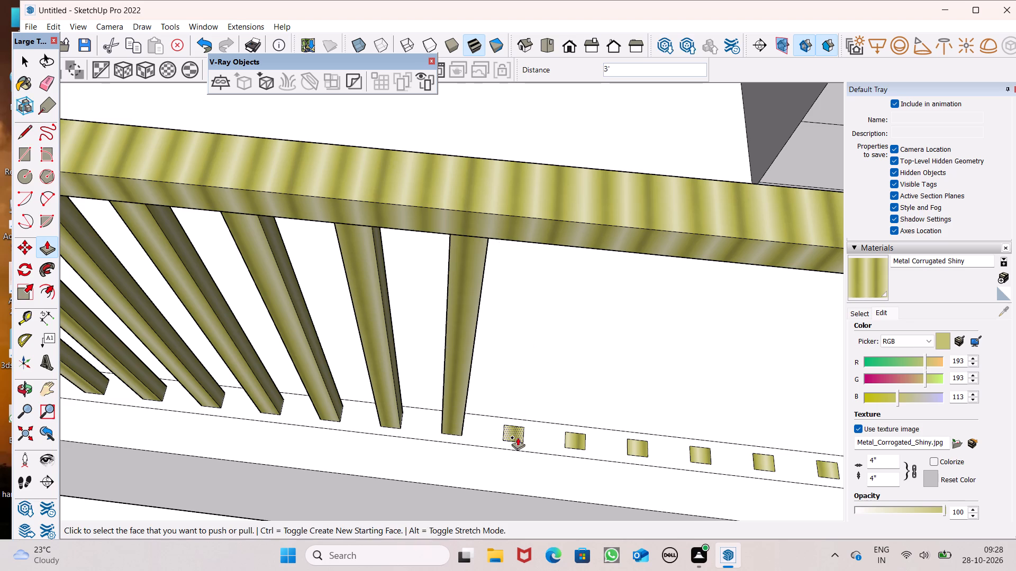
drag(517, 437, 516, 238)
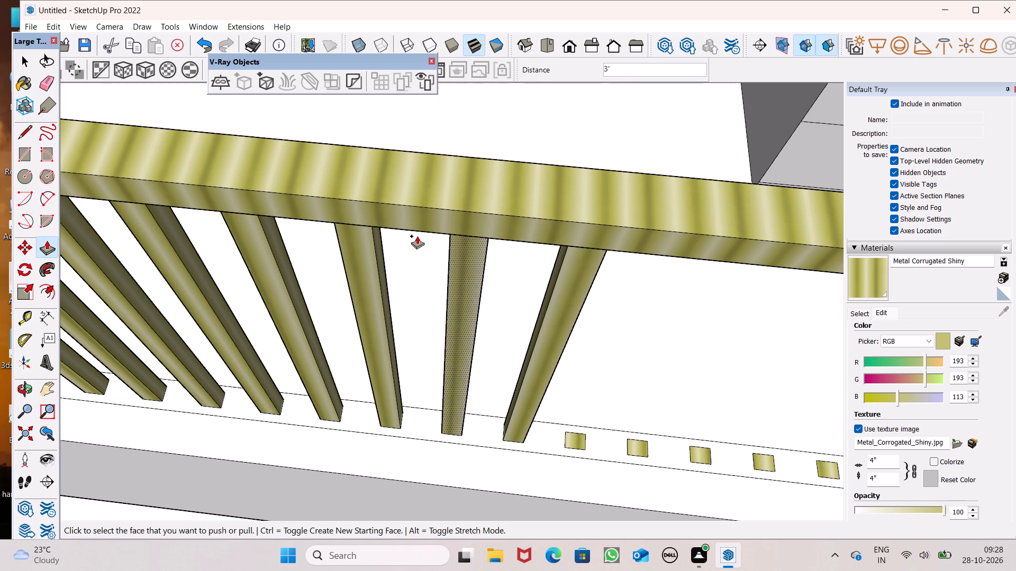
Push/Pull the next five front-row baluster profiles, stopping one short of the corner, up 3' to the underside of the top rail.
scroll(417, 236, down, 9)
scroll(505, 297, up, 7)
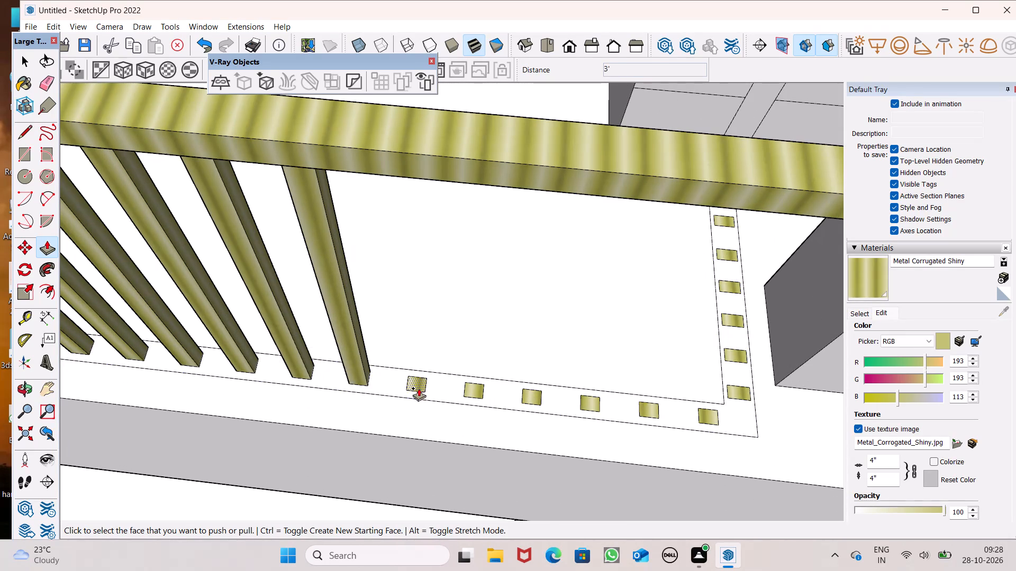
drag(419, 384, 498, 187)
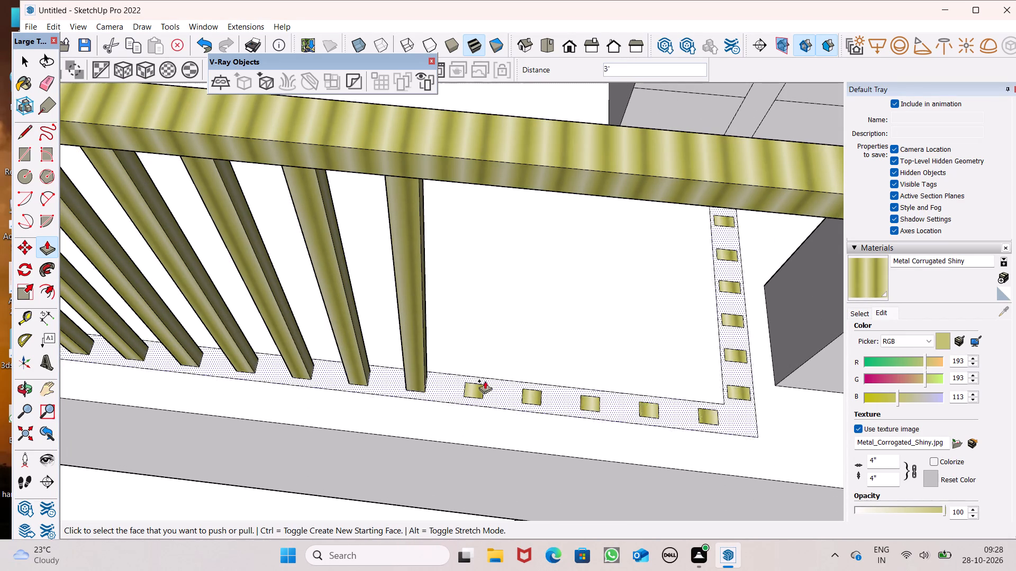
drag(480, 391, 552, 187)
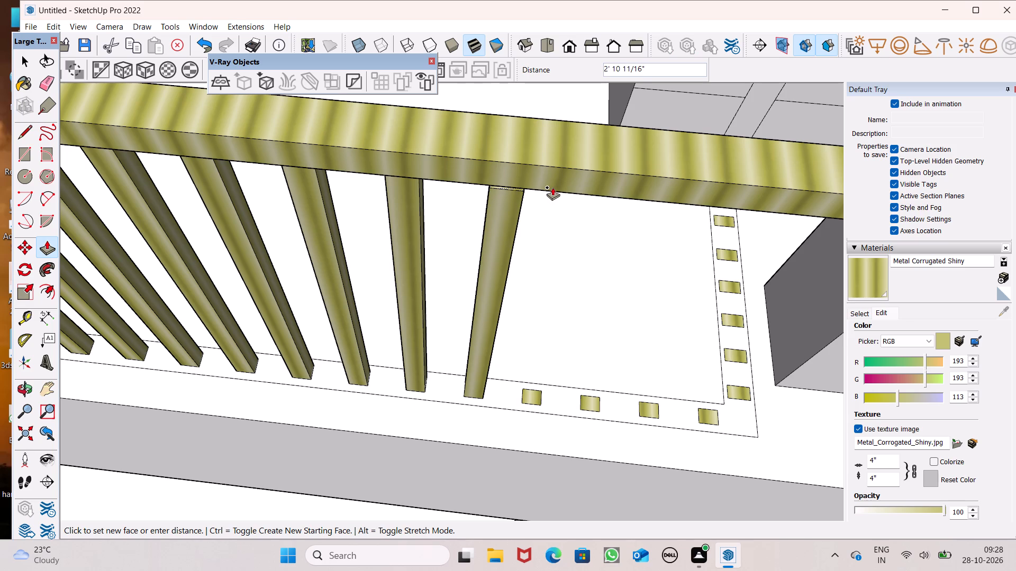
drag(552, 187, 549, 191)
drag(539, 398, 568, 206)
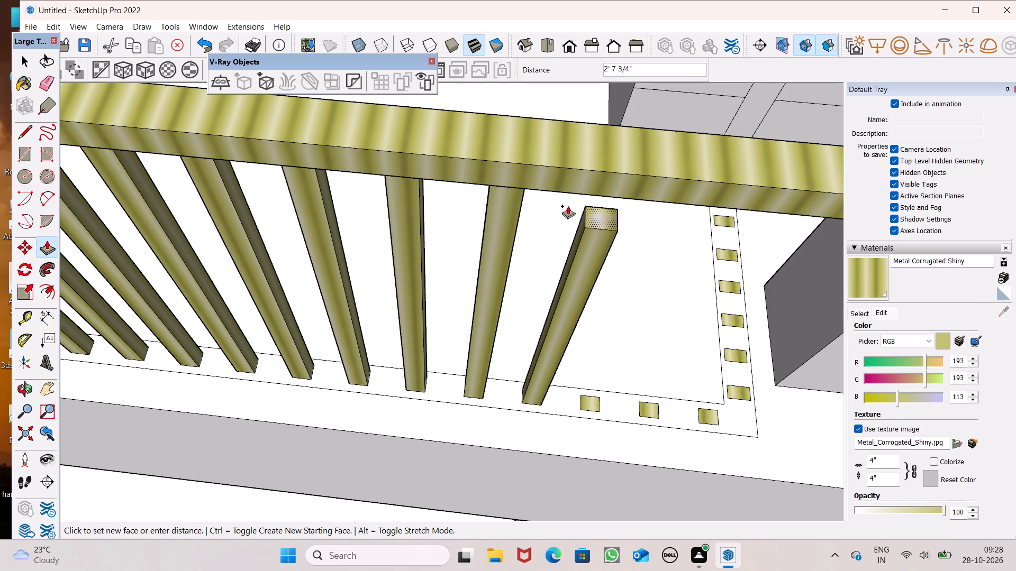
drag(568, 206, 556, 194)
drag(597, 406, 608, 312)
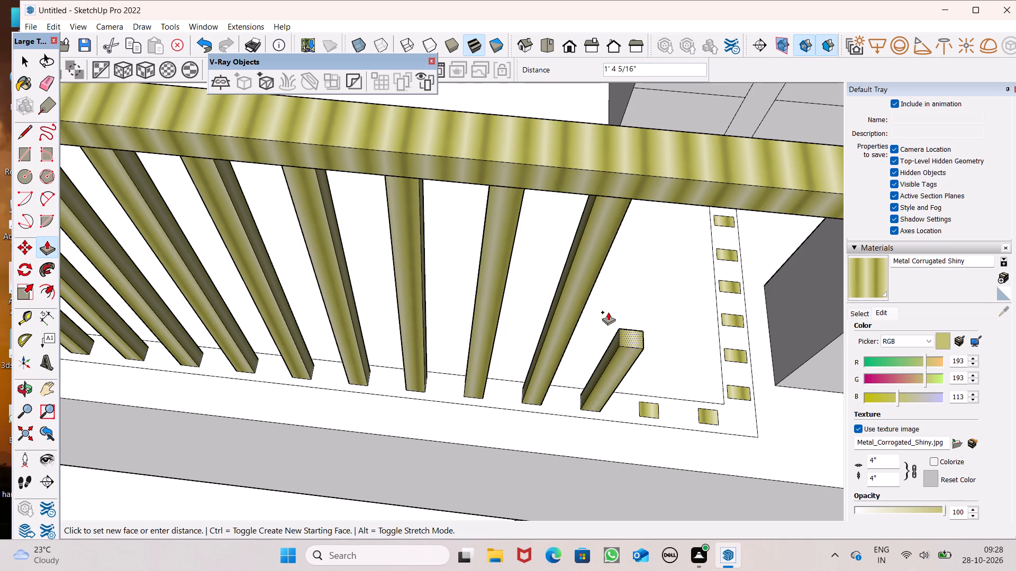
drag(608, 312, 631, 196)
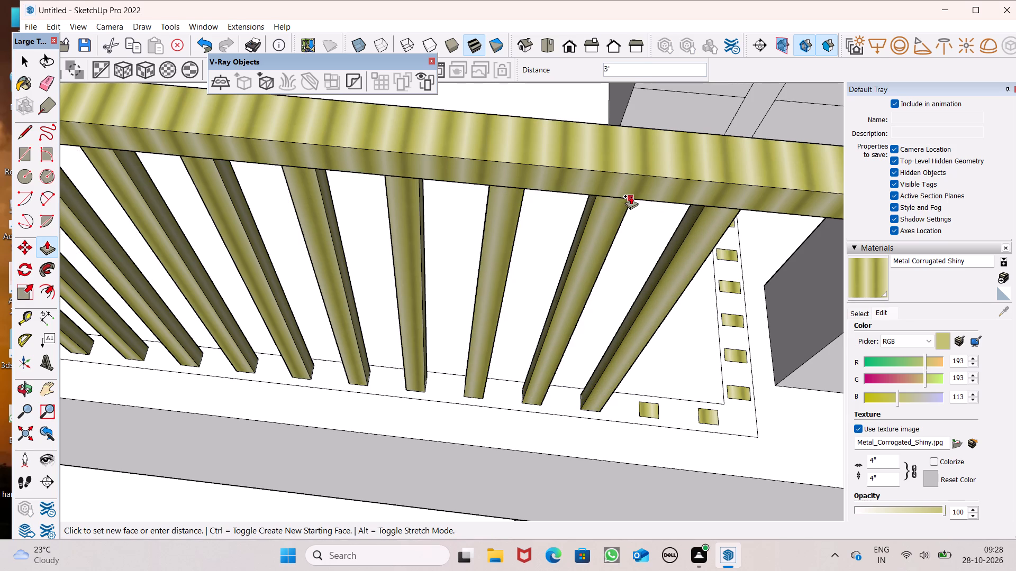
drag(631, 196, 645, 204)
scroll(467, 242, down, 3)
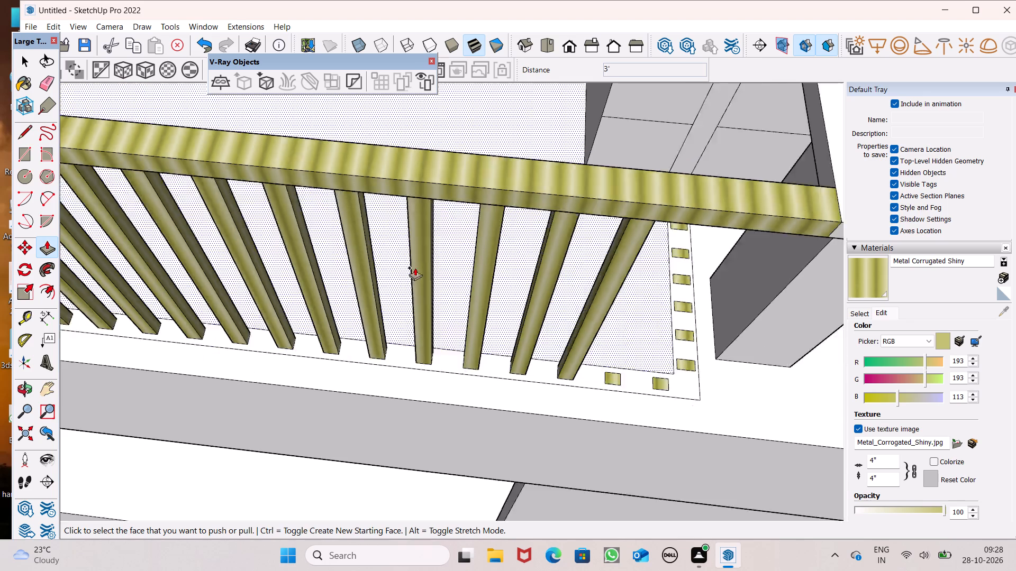
scroll(415, 268, down, 5)
scroll(588, 253, up, 7)
drag(499, 385, 513, 244)
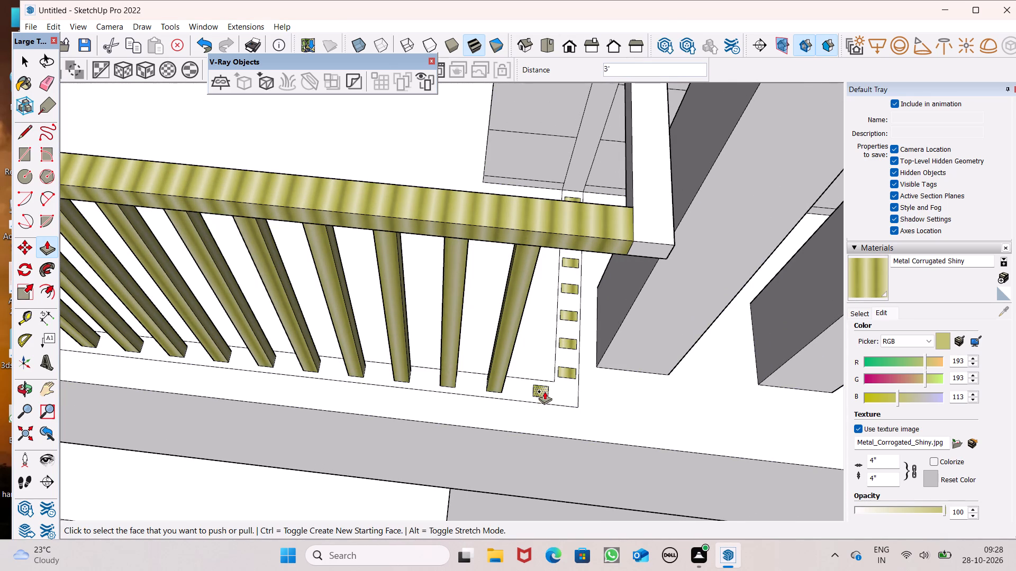
Push/Pull the last front-row baluster profile at the corner up to the underside of the top rail, adding 3 1/8" to its height.
drag(545, 391, 560, 244)
middle_drag(638, 312, 596, 248)
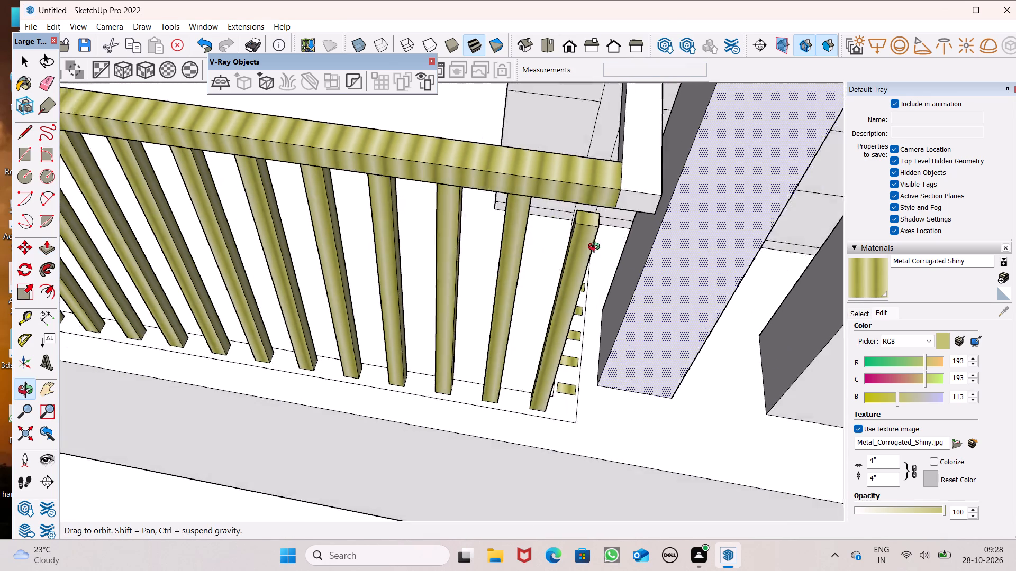
middle_drag(596, 248, 584, 236)
drag(576, 193, 571, 172)
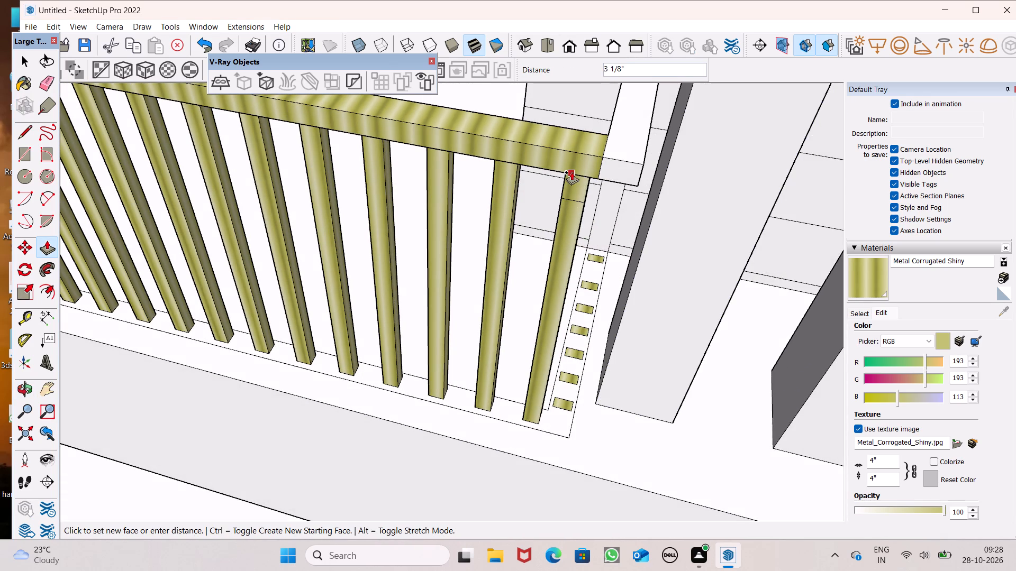
drag(571, 172, 570, 165)
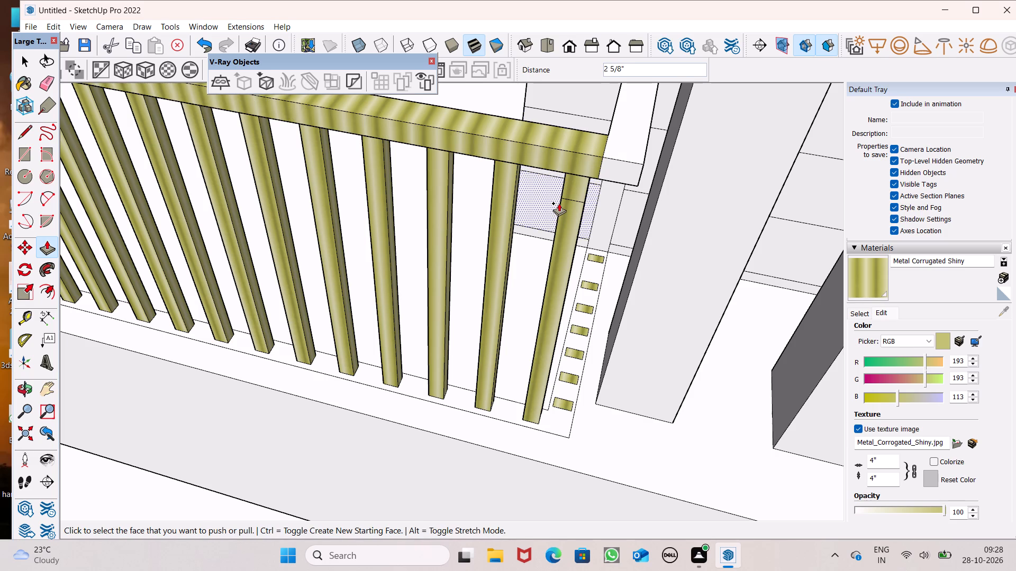
key(ctrl+z)
drag(571, 192, 569, 177)
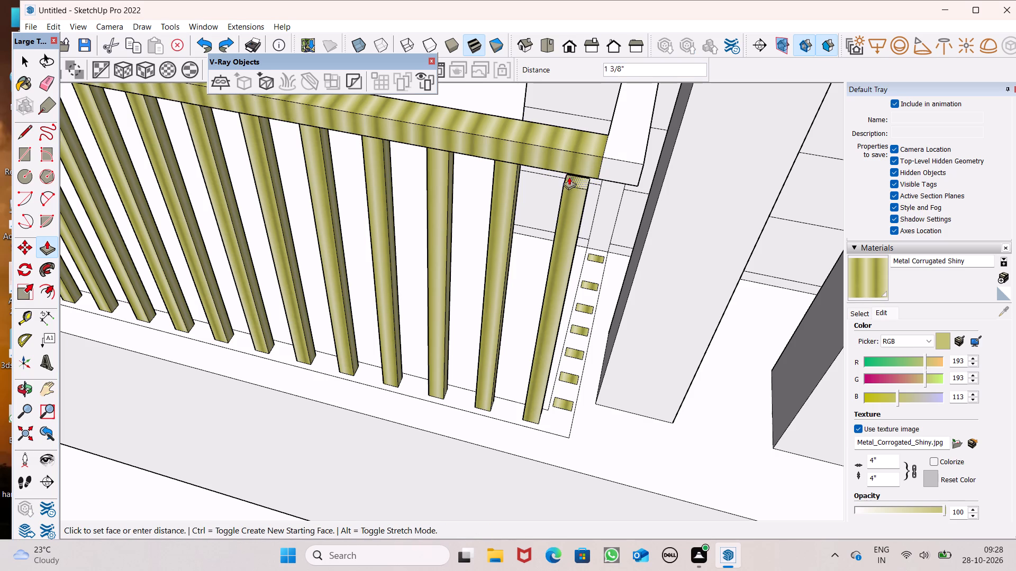
drag(569, 177, 567, 172)
Push/Pull the side-row baluster profile nearest the corner up 2' 5 15/16".
scroll(607, 331, down, 3)
middle_drag(602, 377, 573, 392)
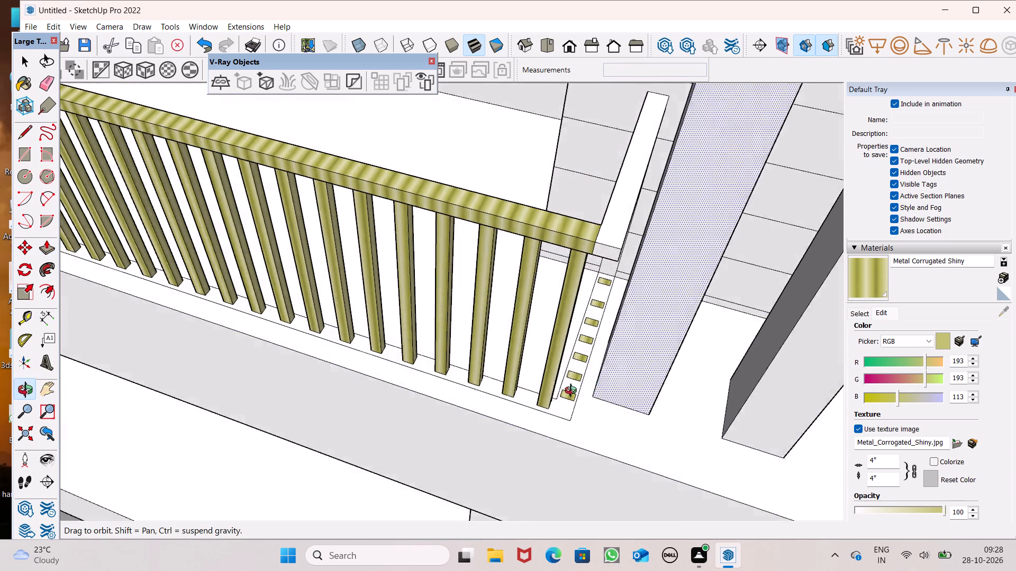
middle_drag(573, 392, 491, 111)
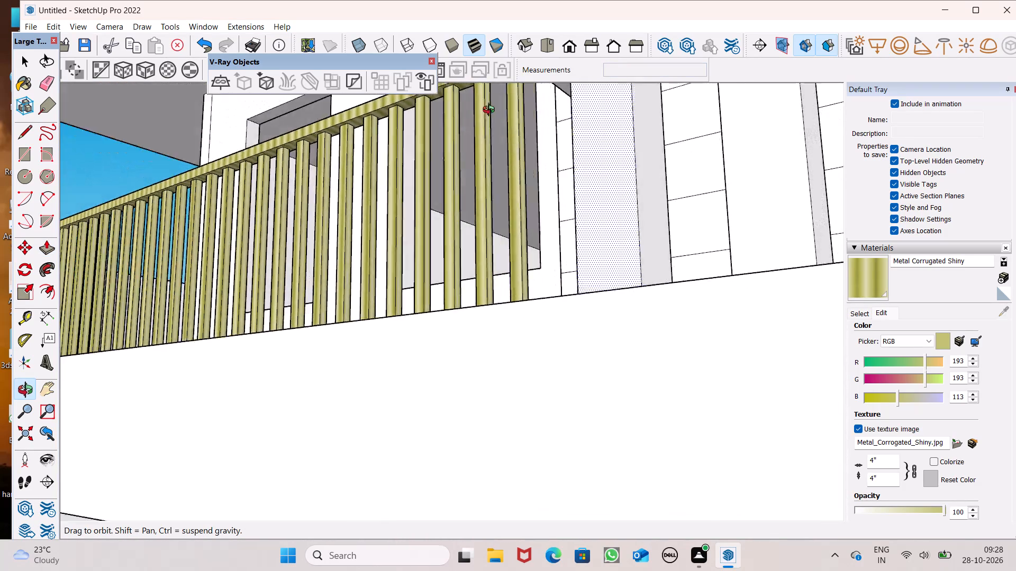
middle_drag(491, 111, 557, 408)
scroll(564, 423, up, 7)
scroll(558, 415, down, 6)
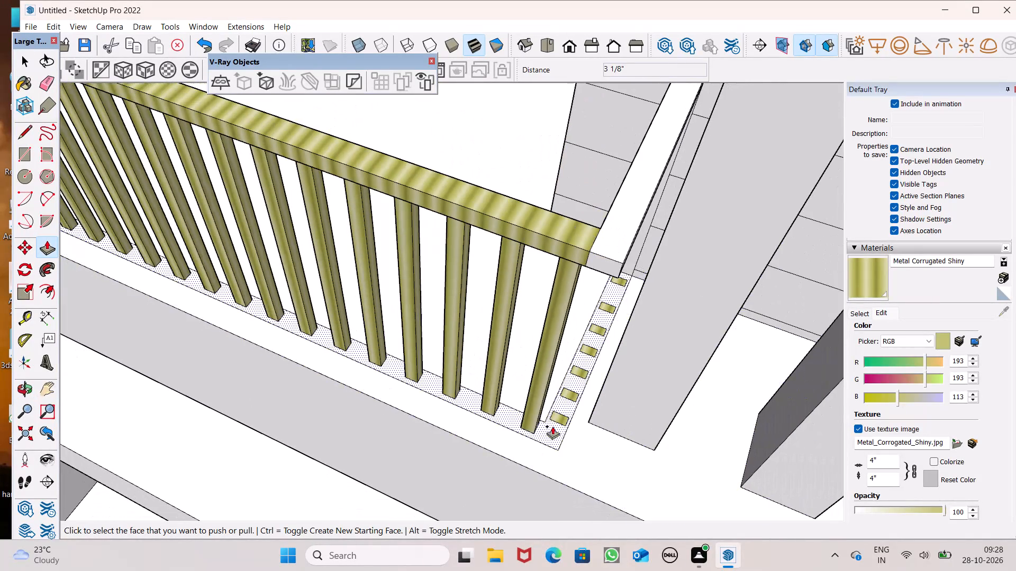
drag(559, 417, 602, 255)
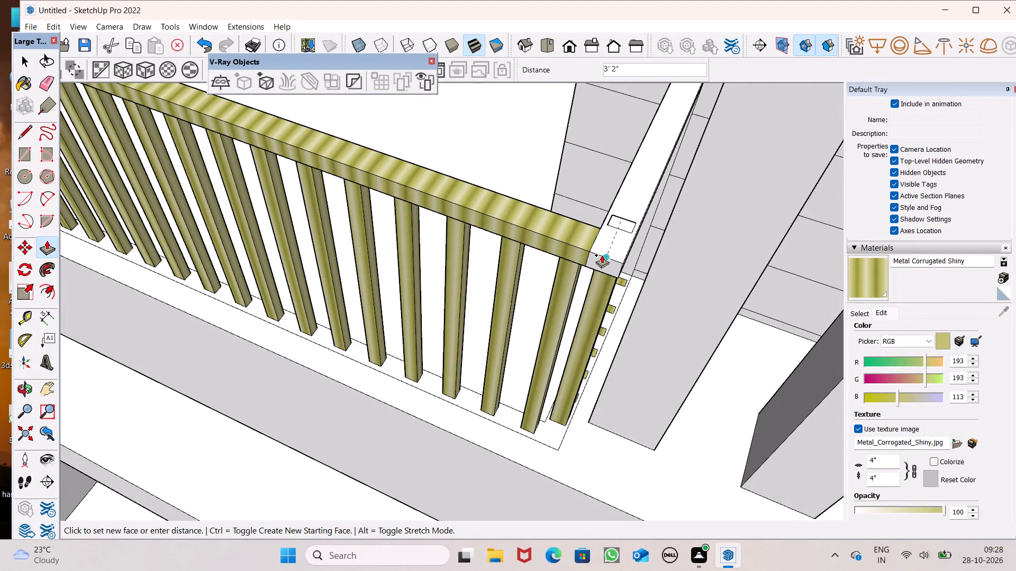
drag(602, 255, 618, 282)
Extend the side-row baluster nearest the corner another 6 1/16" up to the underside of the side rail.
middle_drag(628, 322, 566, 292)
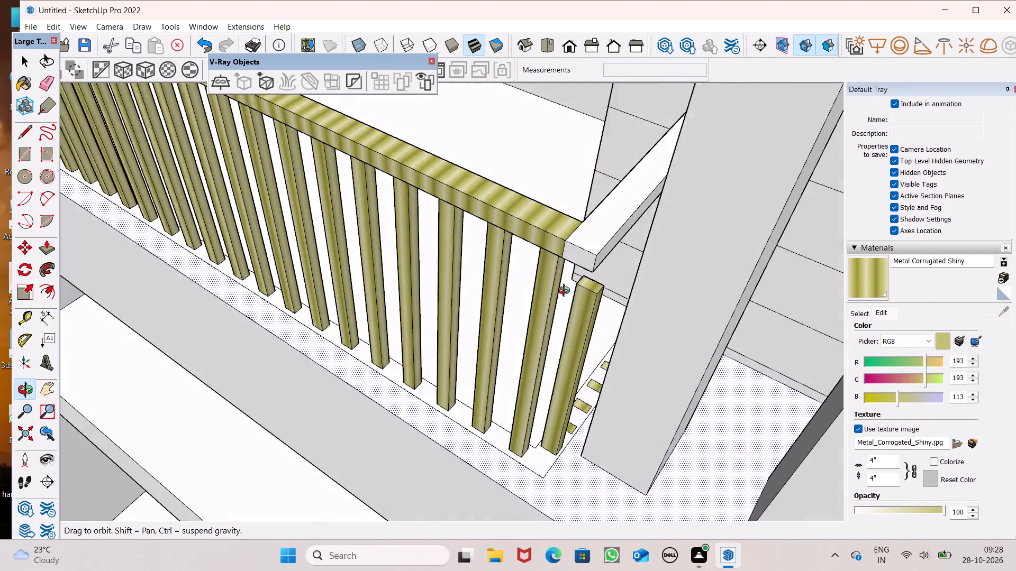
middle_drag(566, 292, 879, 324)
middle_drag(414, 309, 413, 309)
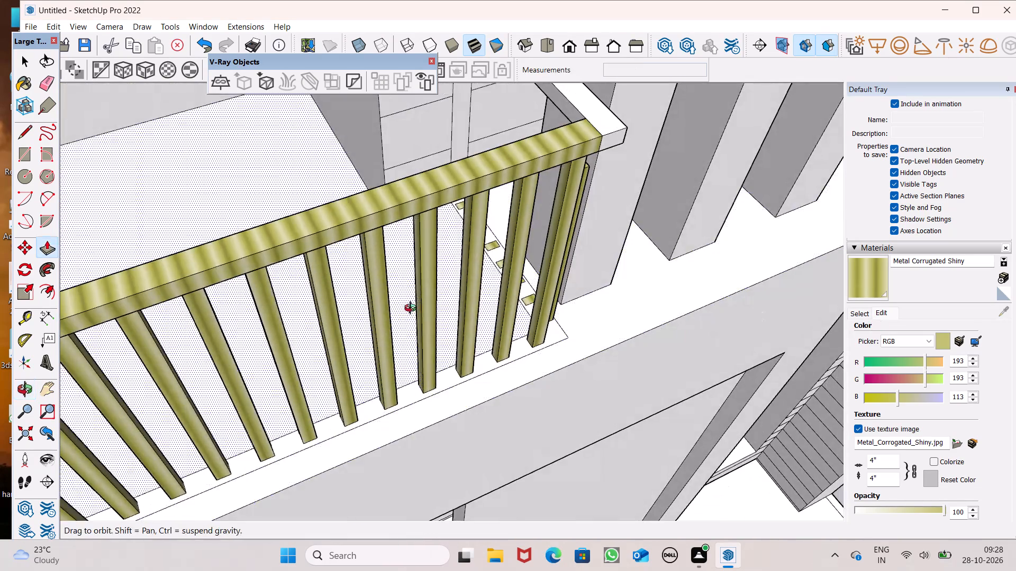
middle_drag(413, 309, 626, 347)
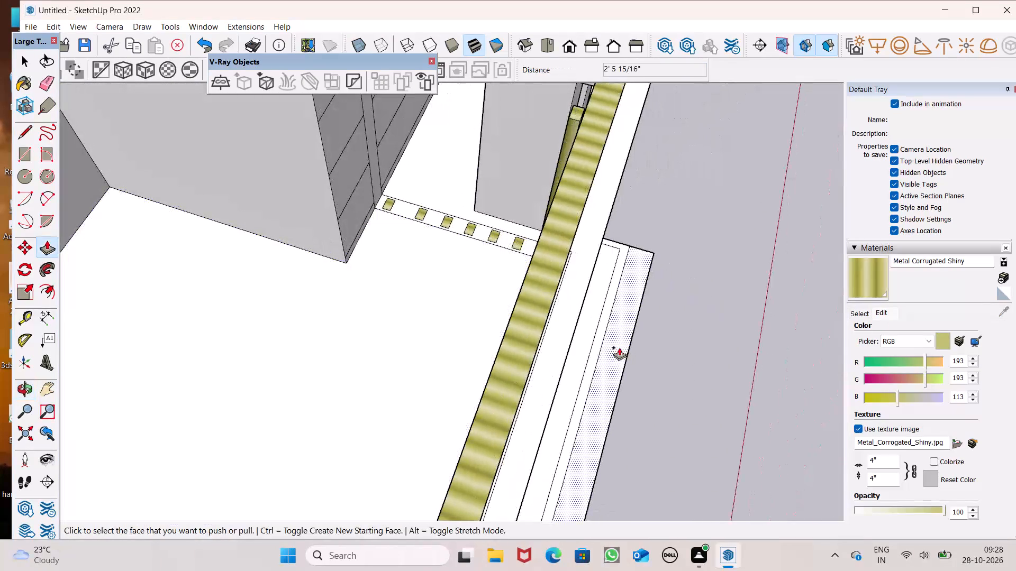
scroll(449, 291, down, 6)
middle_drag(451, 311, 491, 189)
scroll(405, 226, down, 3)
scroll(403, 158, up, 8)
middle_drag(490, 197, 521, 198)
scroll(490, 197, up, 1)
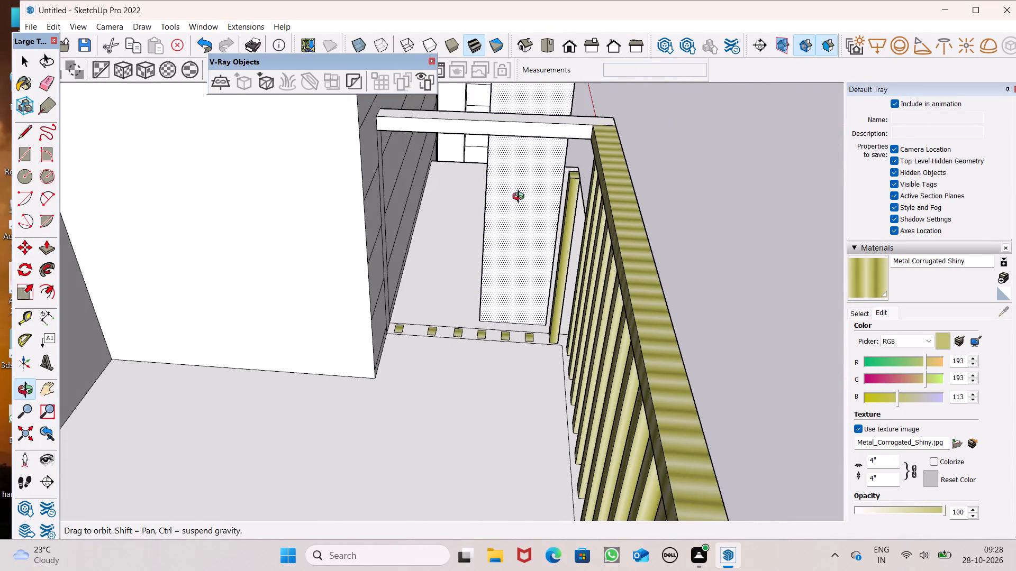
middle_drag(521, 198, 522, 198)
scroll(586, 145, up, 5)
scroll(585, 154, down, 3)
scroll(589, 204, down, 3)
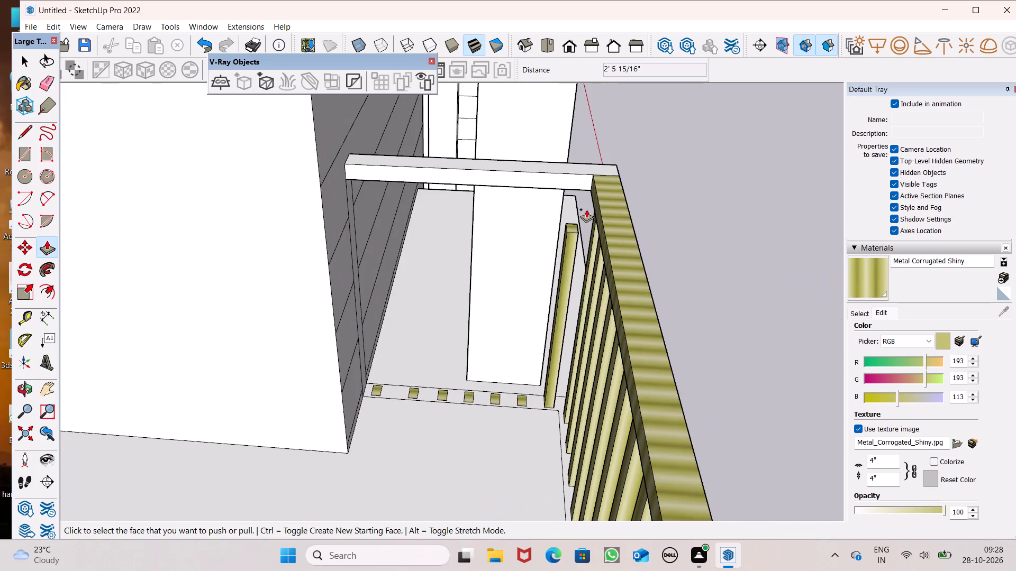
scroll(567, 184, up, 8)
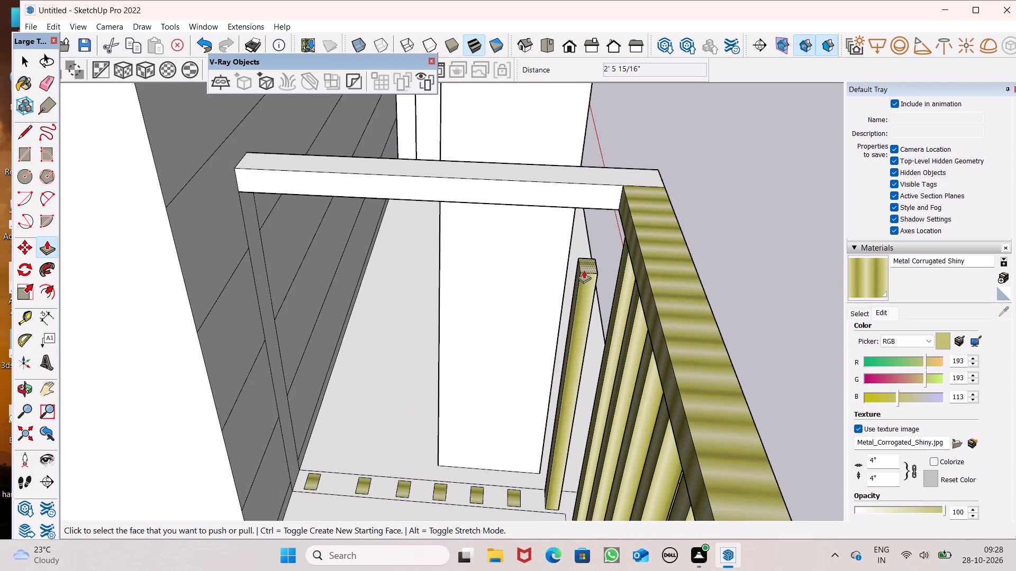
drag(582, 269, 577, 206)
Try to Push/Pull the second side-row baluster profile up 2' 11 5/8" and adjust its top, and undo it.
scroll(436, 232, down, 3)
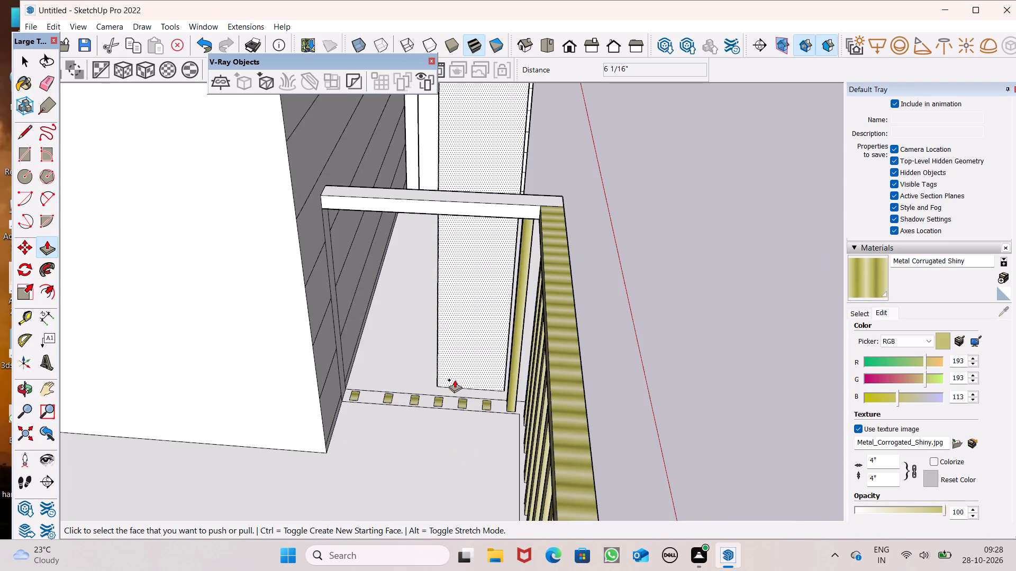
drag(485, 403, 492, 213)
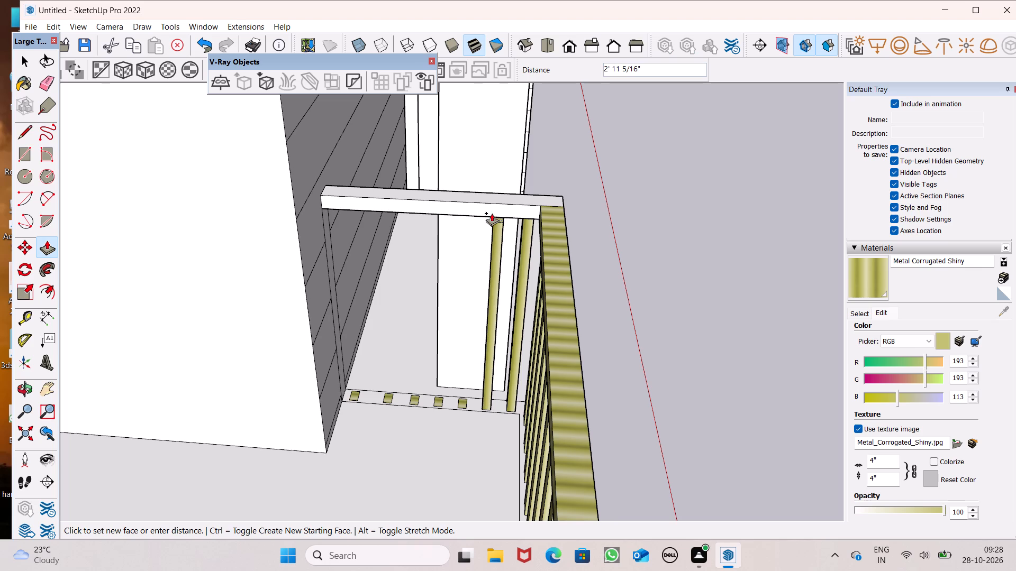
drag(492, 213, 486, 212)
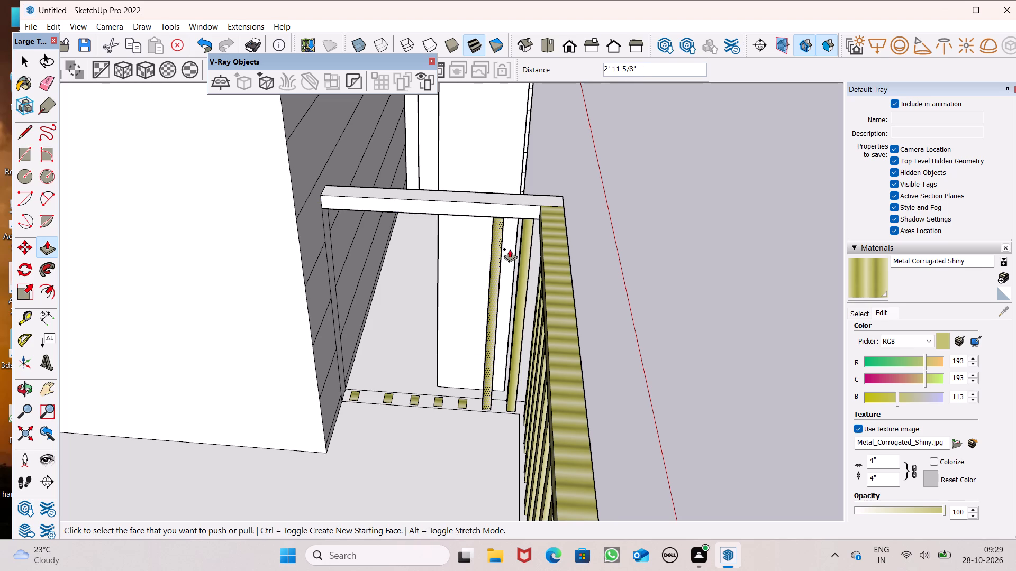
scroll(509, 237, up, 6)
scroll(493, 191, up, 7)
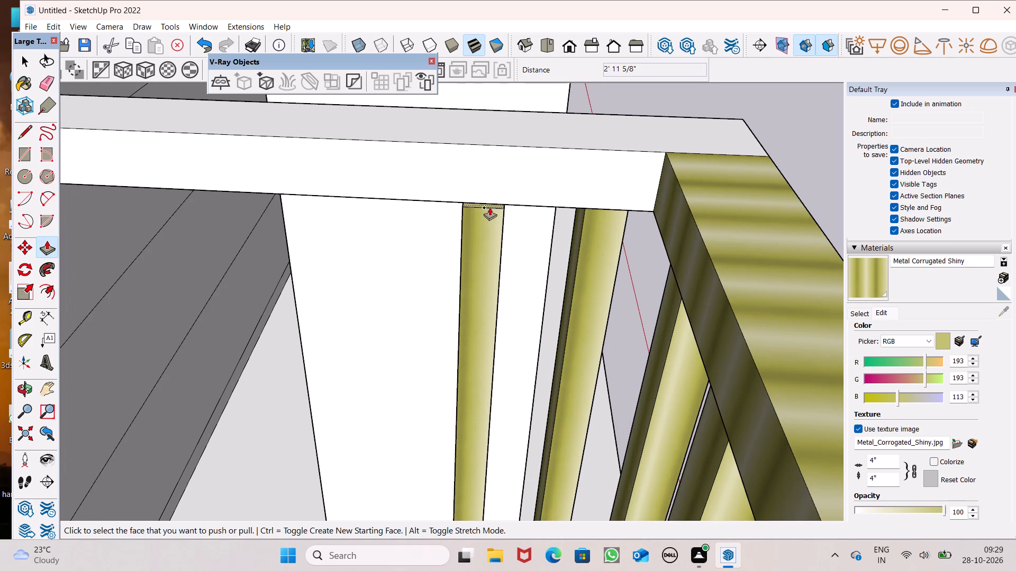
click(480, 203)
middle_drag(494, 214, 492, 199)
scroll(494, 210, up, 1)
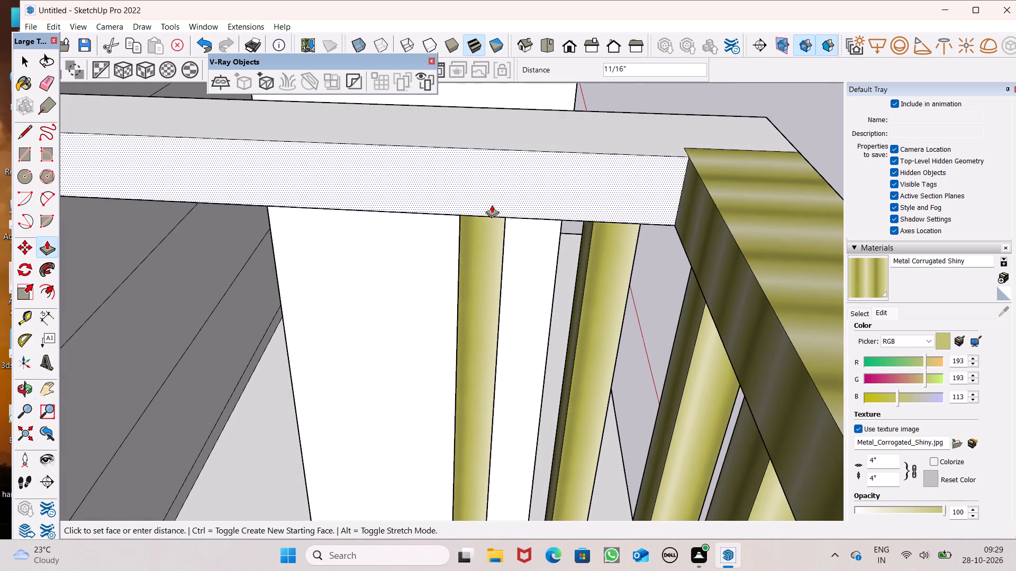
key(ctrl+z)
Push/Pull the second through fourth side-row baluster profiles from the corner up 3' to the underside of the side rail.
middle_click(494, 223)
scroll(494, 223, up, 1)
scroll(474, 141, down, 8)
scroll(470, 208, down, 6)
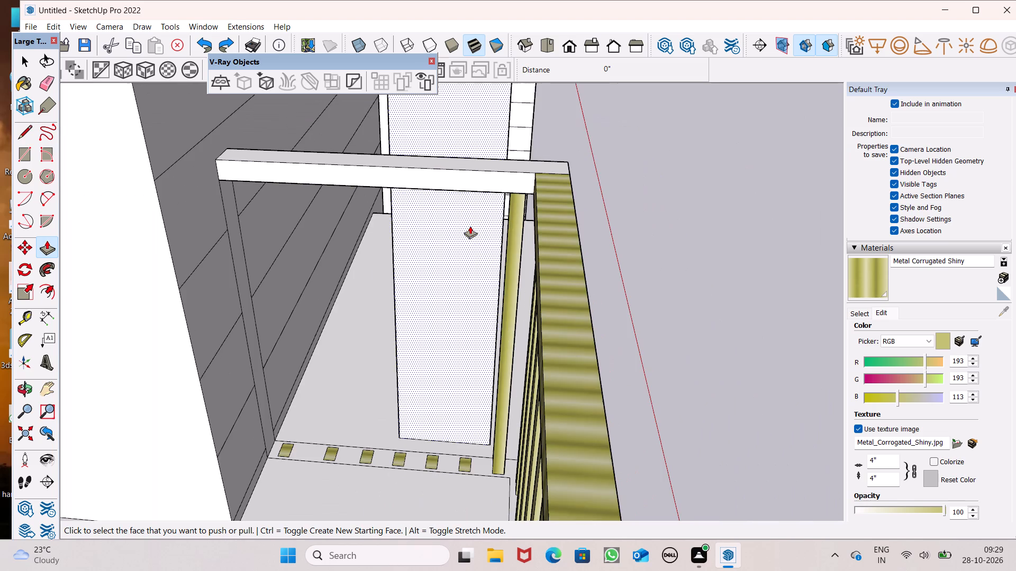
middle_drag(478, 379, 478, 403)
drag(464, 448, 466, 427)
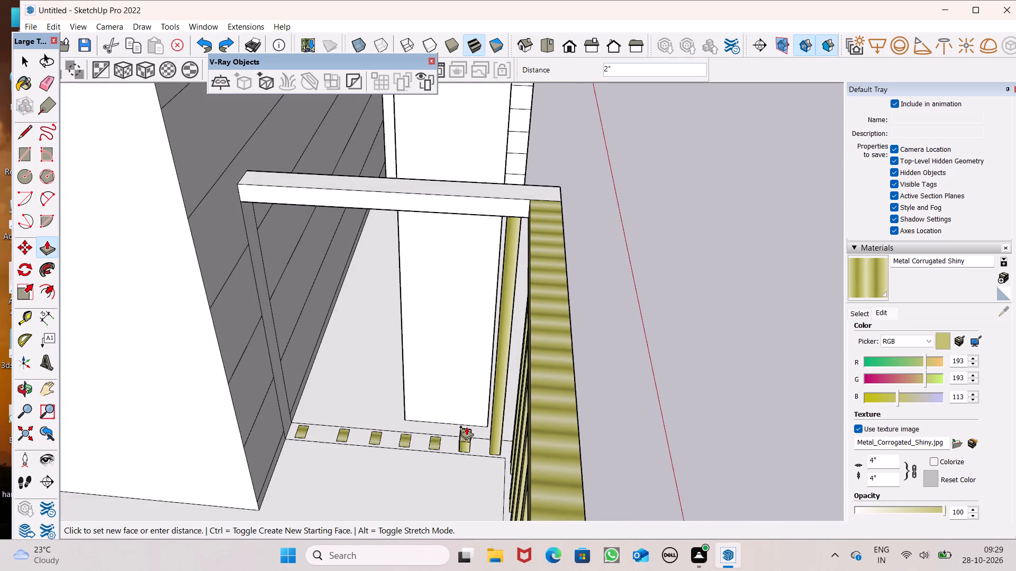
drag(466, 427, 491, 216)
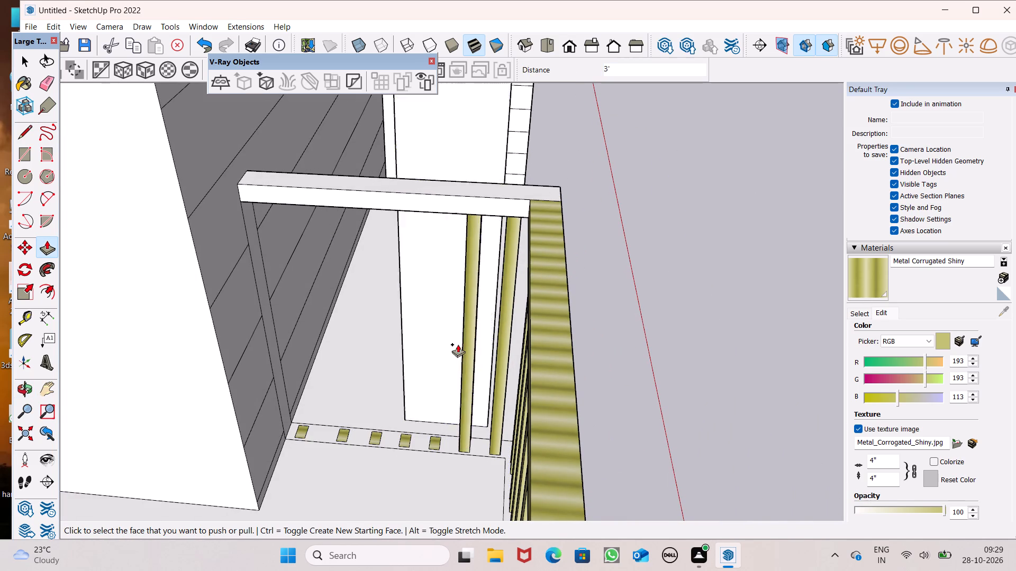
drag(436, 445, 458, 213)
drag(409, 445, 428, 214)
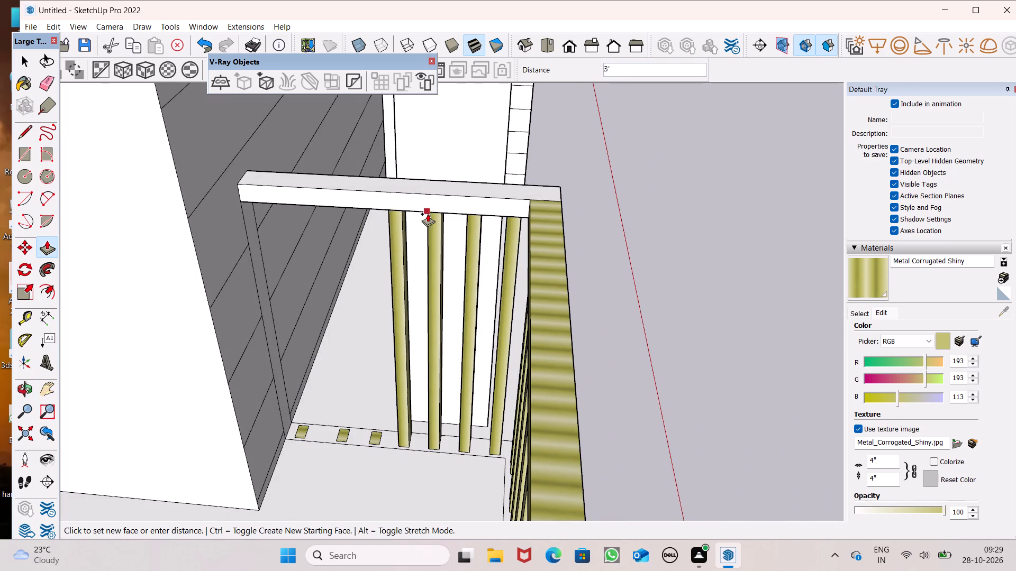
drag(428, 214, 428, 211)
Push/Pull the remaining three side-row baluster profiles towards the wall up 3' to the underside of the side rail.
drag(375, 439, 350, 322)
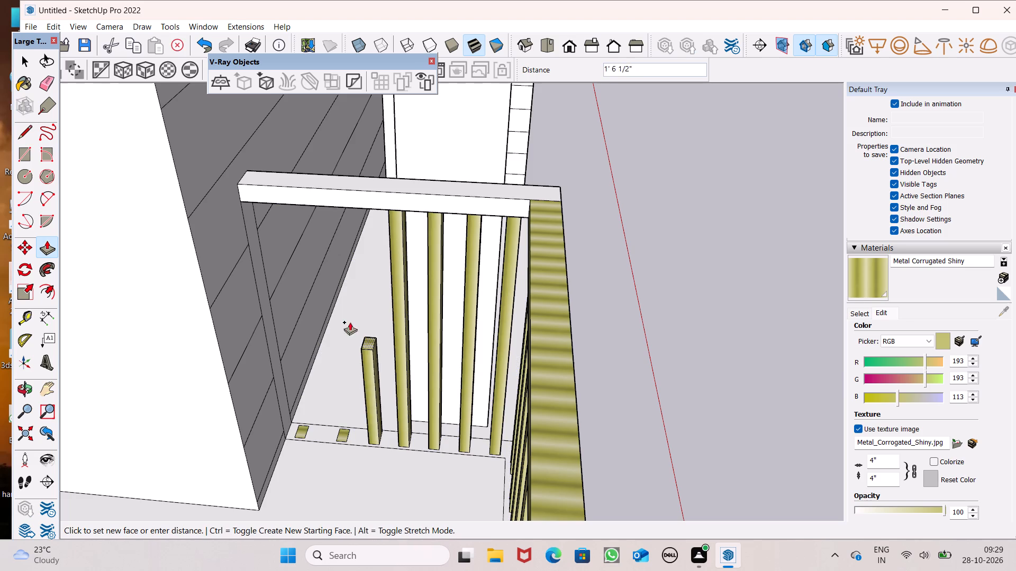
drag(350, 322, 376, 208)
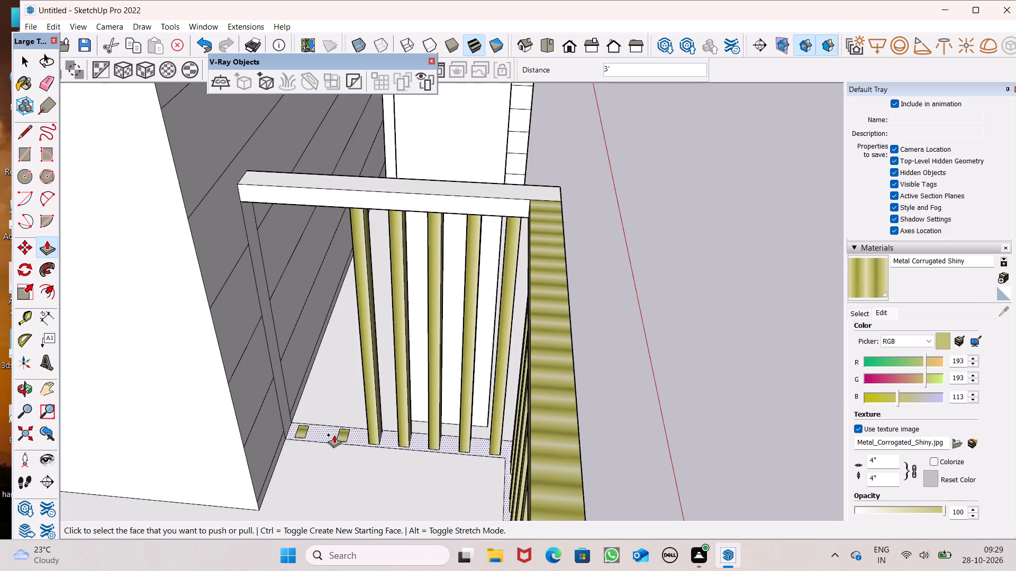
drag(342, 435, 350, 208)
drag(303, 431, 305, 216)
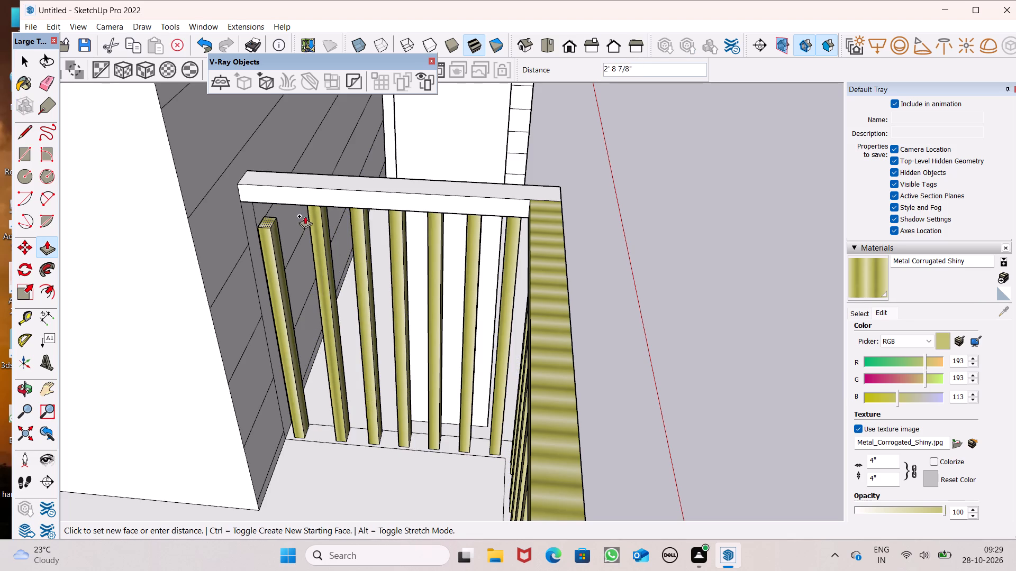
drag(305, 216, 301, 206)
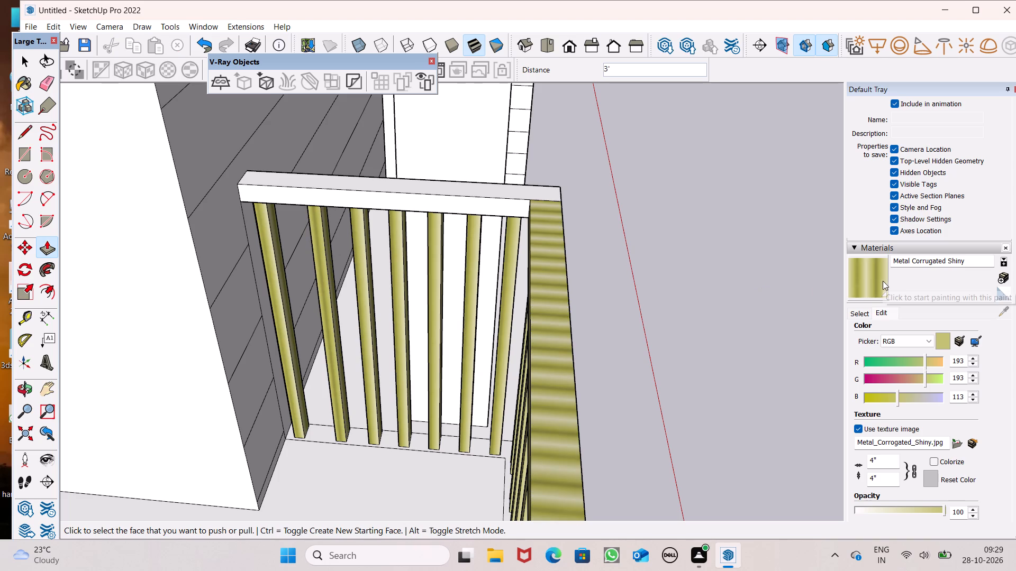
Paint the side rail's top, inner and outer faces and its front corner face with the gold-tinted Metal Corrugated Shiny material.
click(882, 280)
drag(858, 261, 842, 256)
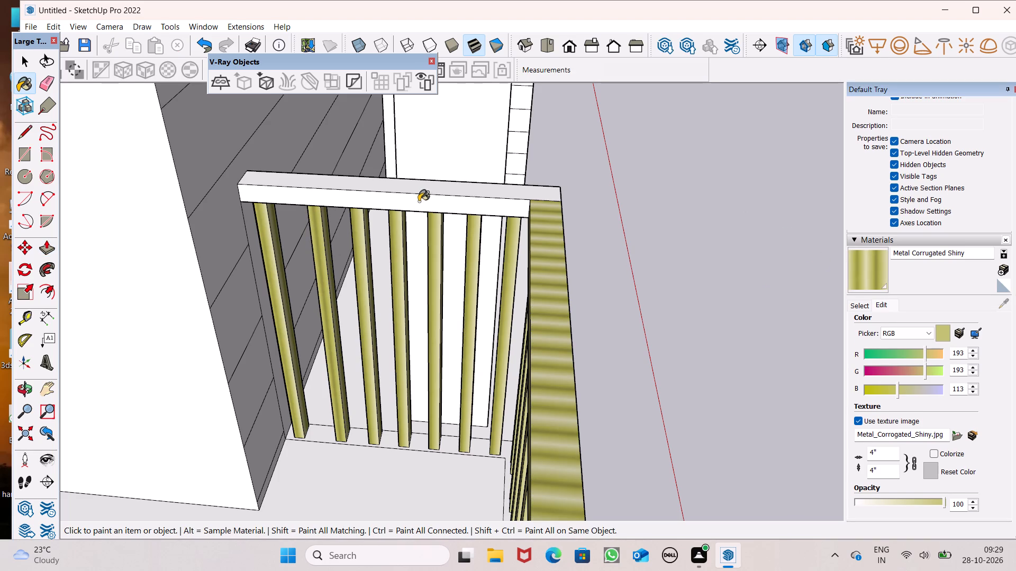
click(401, 189)
click(410, 202)
middle_drag(509, 246, 0, 211)
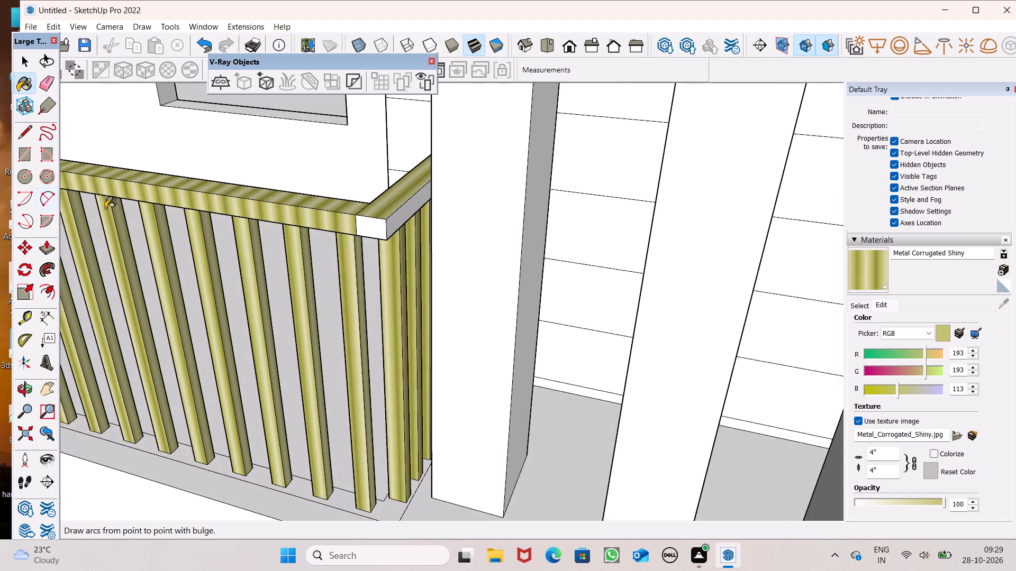
scroll(192, 206, up, 3)
click(421, 239)
click(463, 228)
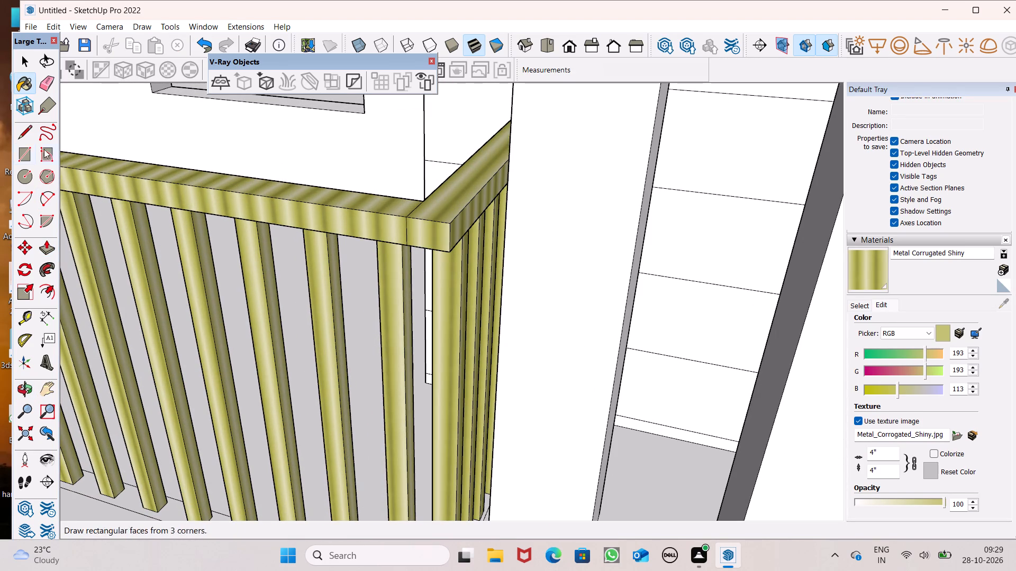
Erase the seam lines on the front and top faces where the front rail meets the side rail at the corner.
click(46, 79)
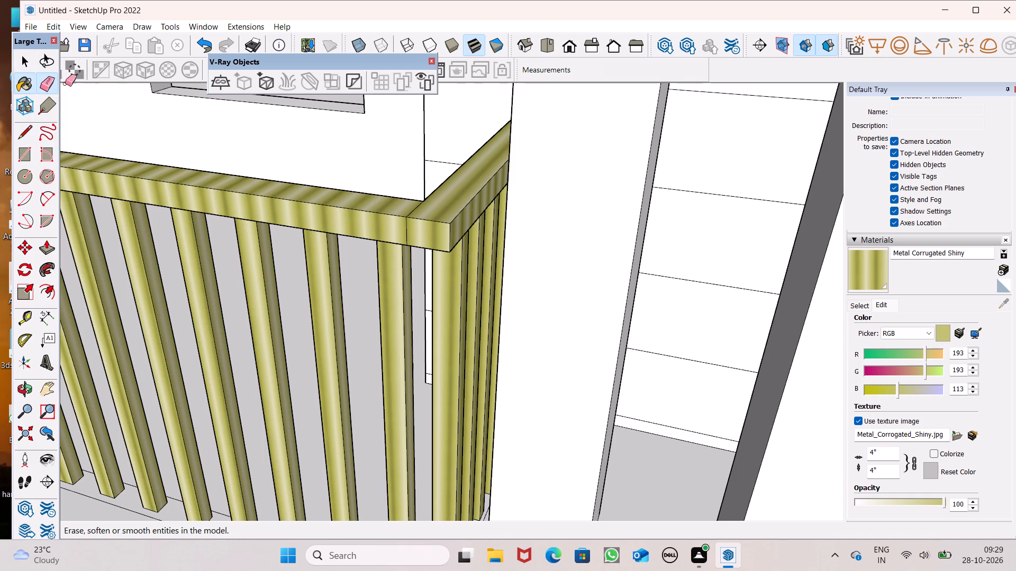
scroll(271, 221, up, 4)
drag(492, 231, 469, 236)
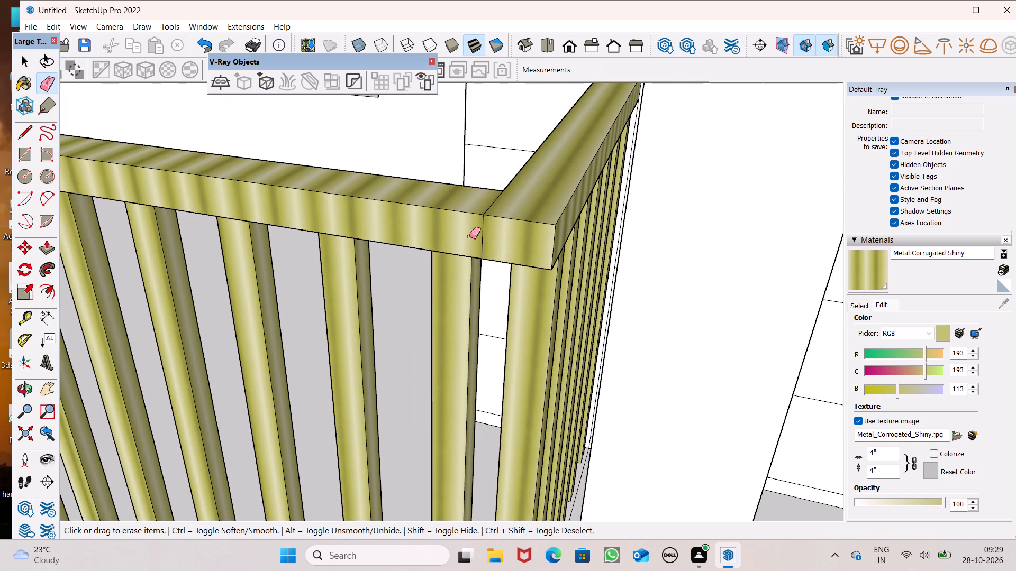
drag(469, 236, 468, 236)
drag(485, 203, 504, 212)
Paint the unpainted underside of the side rail at the corner with the gold-tinted Metal Corrugated Shiny material.
scroll(493, 183, down, 8)
middle_drag(501, 231, 565, 0)
click(868, 276)
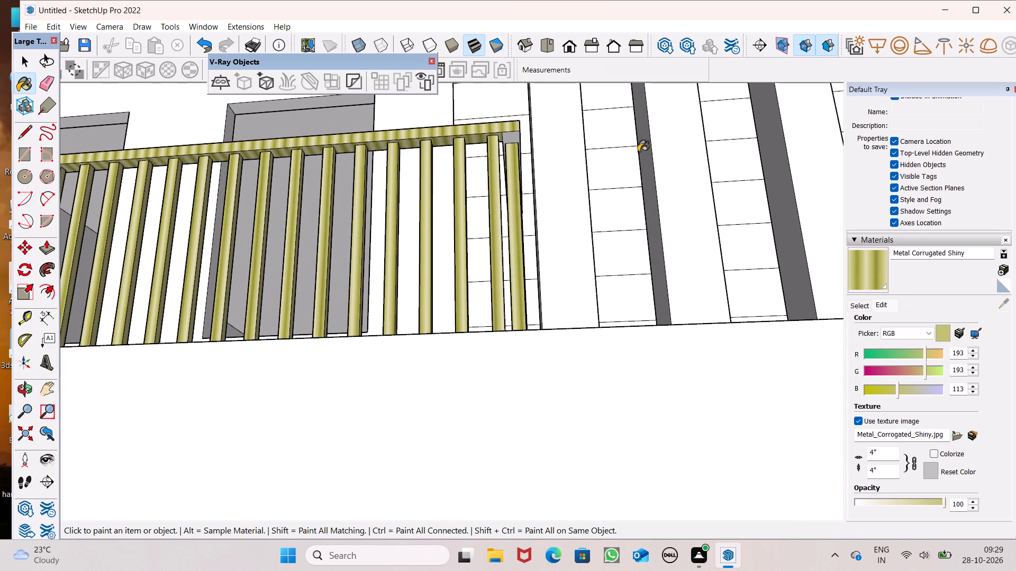
scroll(560, 119, up, 6)
drag(509, 139, 508, 147)
middle_drag(484, 194, 499, 162)
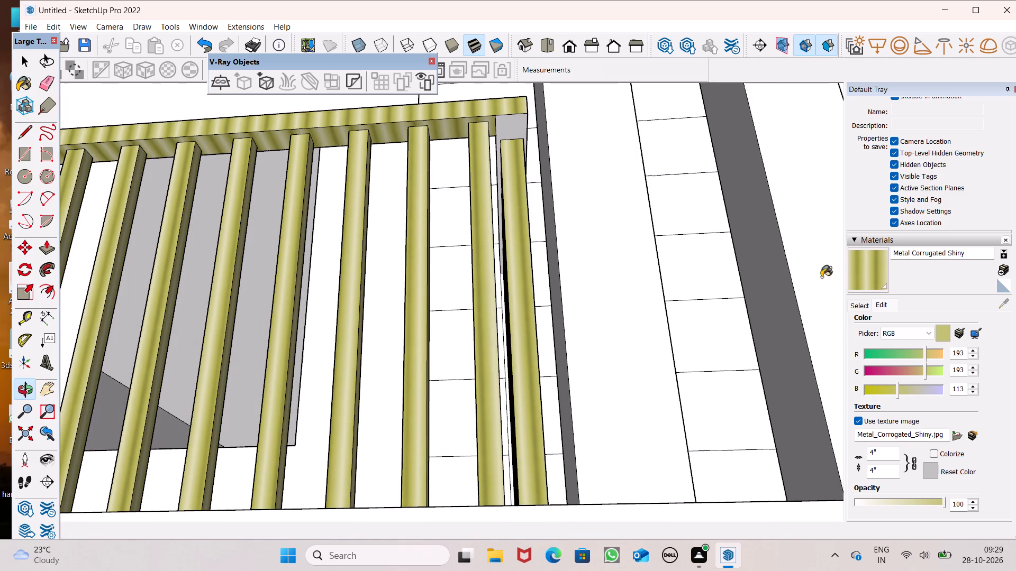
drag(865, 281, 859, 274)
click(511, 131)
middle_drag(459, 151, 259, 266)
scroll(259, 262, up, 1)
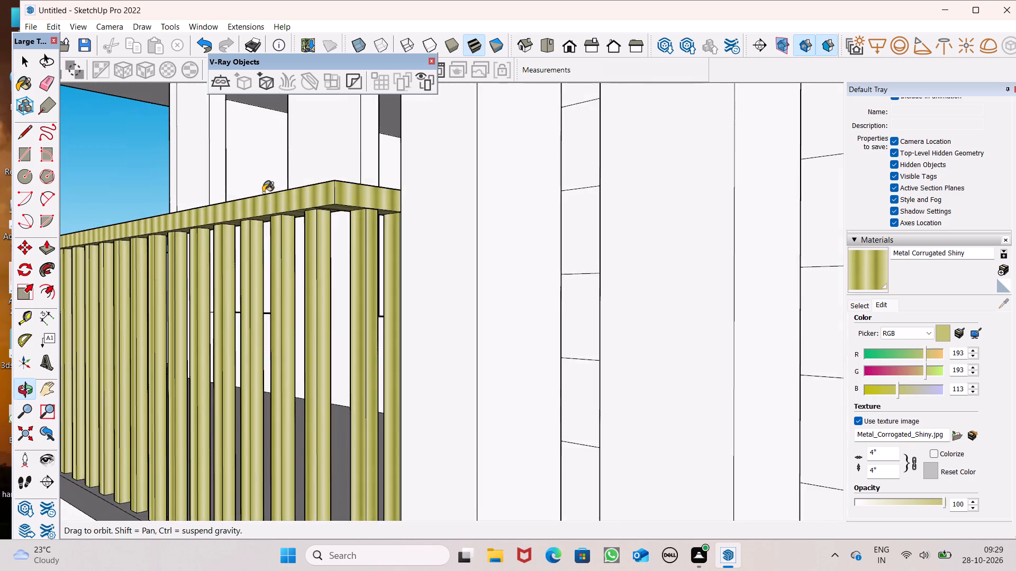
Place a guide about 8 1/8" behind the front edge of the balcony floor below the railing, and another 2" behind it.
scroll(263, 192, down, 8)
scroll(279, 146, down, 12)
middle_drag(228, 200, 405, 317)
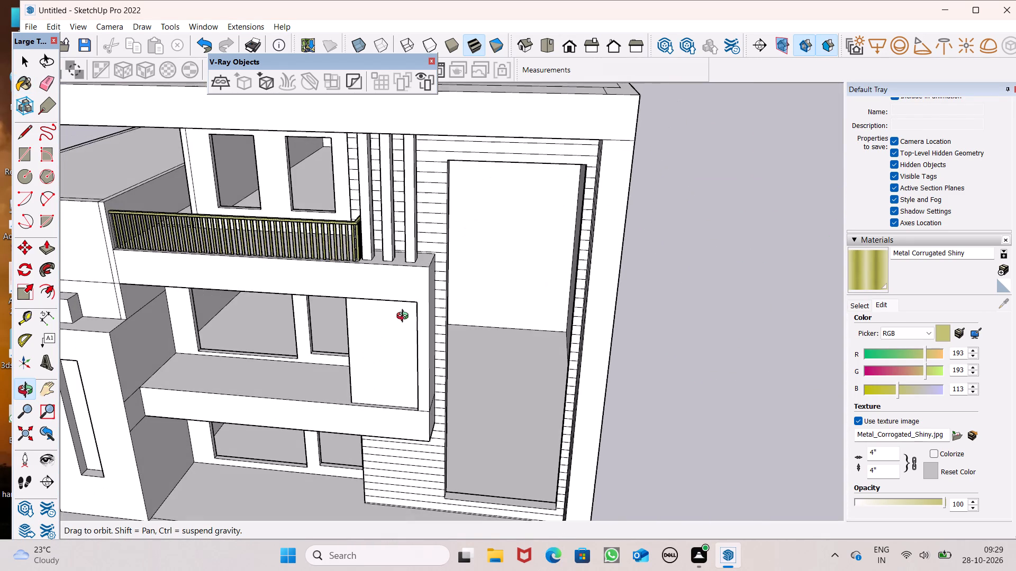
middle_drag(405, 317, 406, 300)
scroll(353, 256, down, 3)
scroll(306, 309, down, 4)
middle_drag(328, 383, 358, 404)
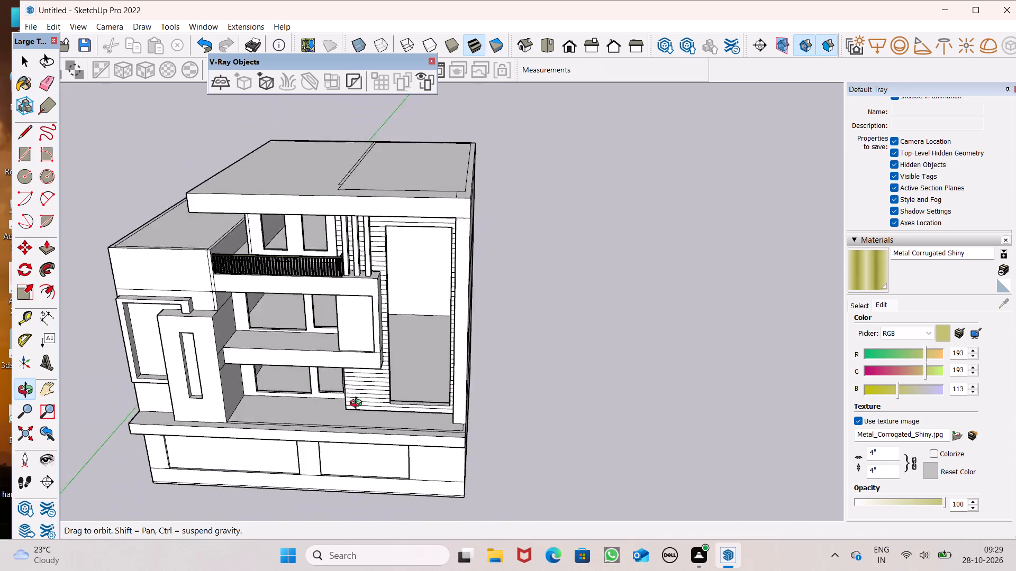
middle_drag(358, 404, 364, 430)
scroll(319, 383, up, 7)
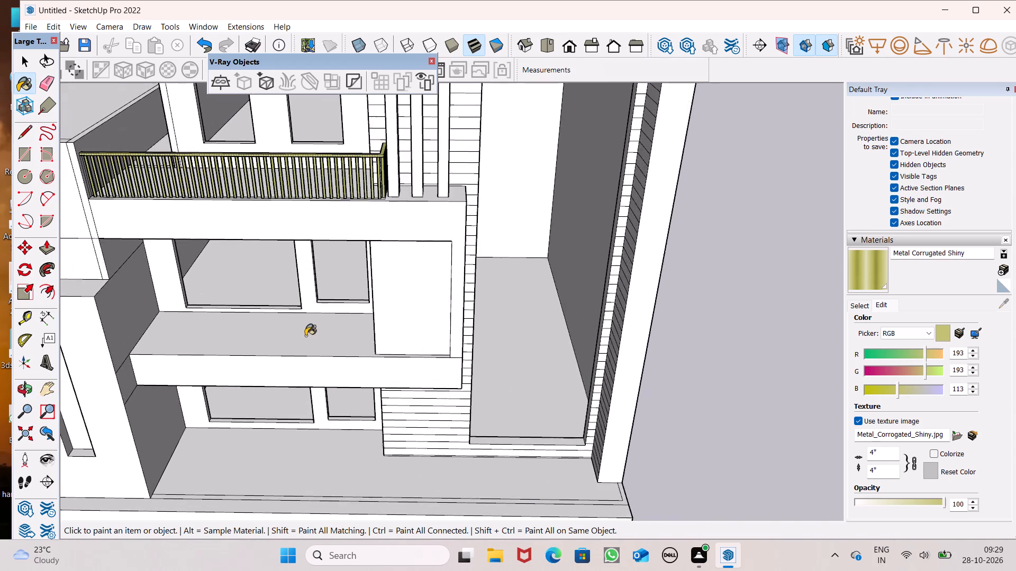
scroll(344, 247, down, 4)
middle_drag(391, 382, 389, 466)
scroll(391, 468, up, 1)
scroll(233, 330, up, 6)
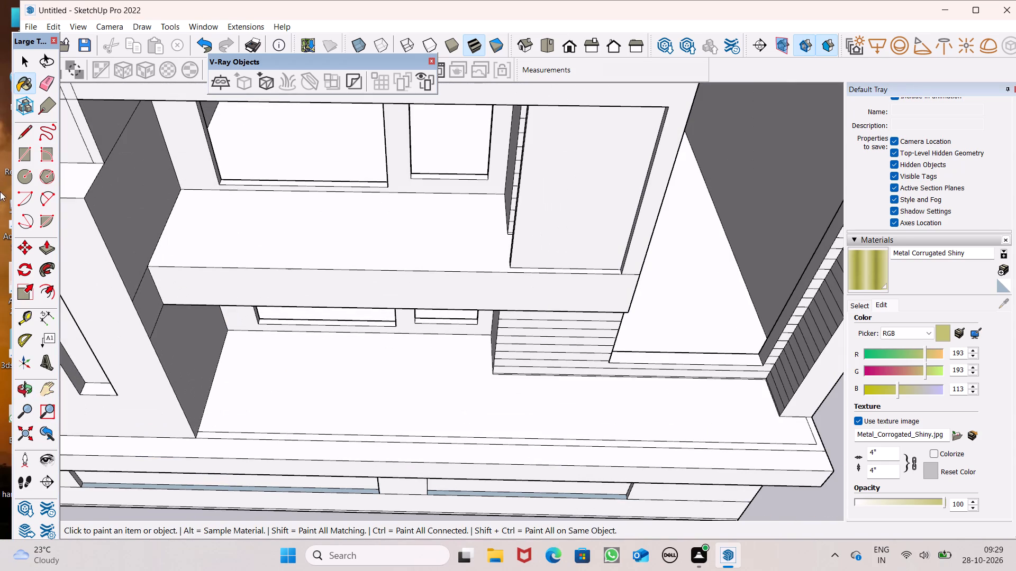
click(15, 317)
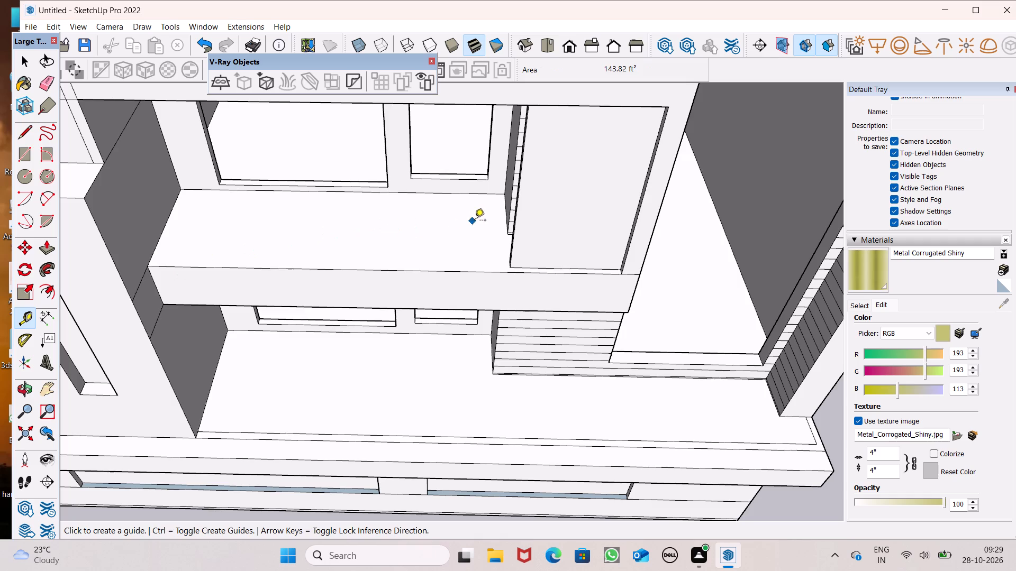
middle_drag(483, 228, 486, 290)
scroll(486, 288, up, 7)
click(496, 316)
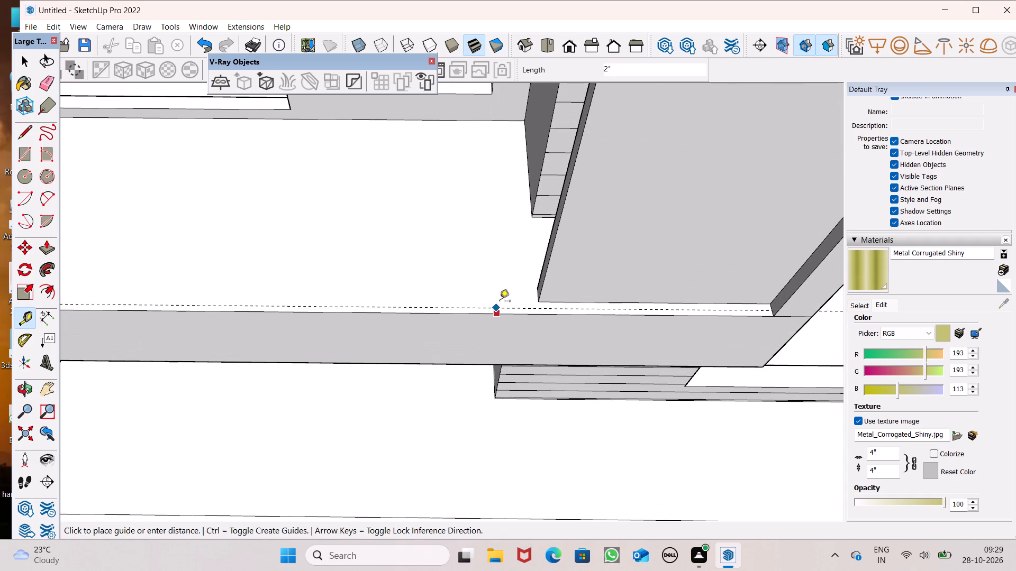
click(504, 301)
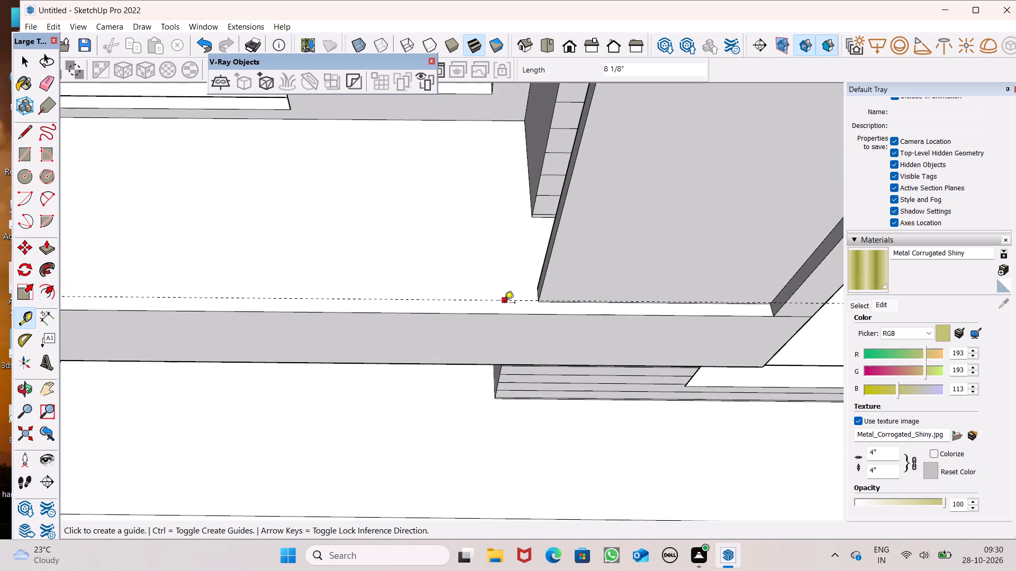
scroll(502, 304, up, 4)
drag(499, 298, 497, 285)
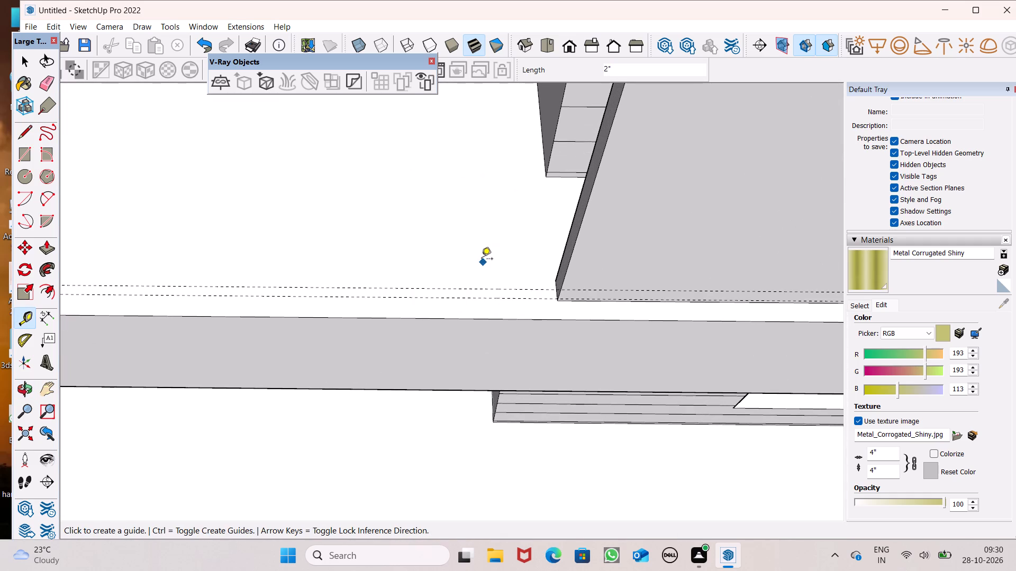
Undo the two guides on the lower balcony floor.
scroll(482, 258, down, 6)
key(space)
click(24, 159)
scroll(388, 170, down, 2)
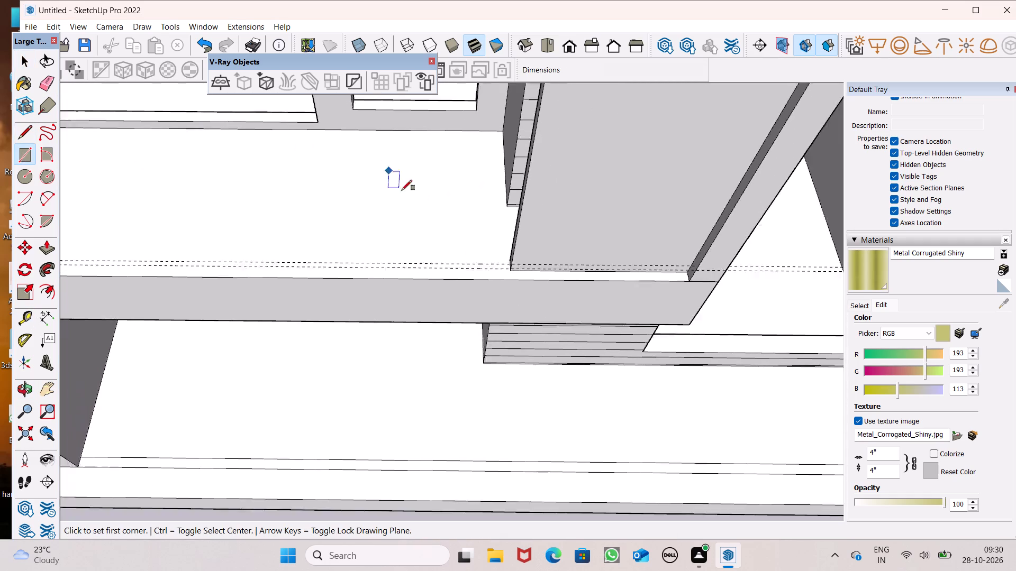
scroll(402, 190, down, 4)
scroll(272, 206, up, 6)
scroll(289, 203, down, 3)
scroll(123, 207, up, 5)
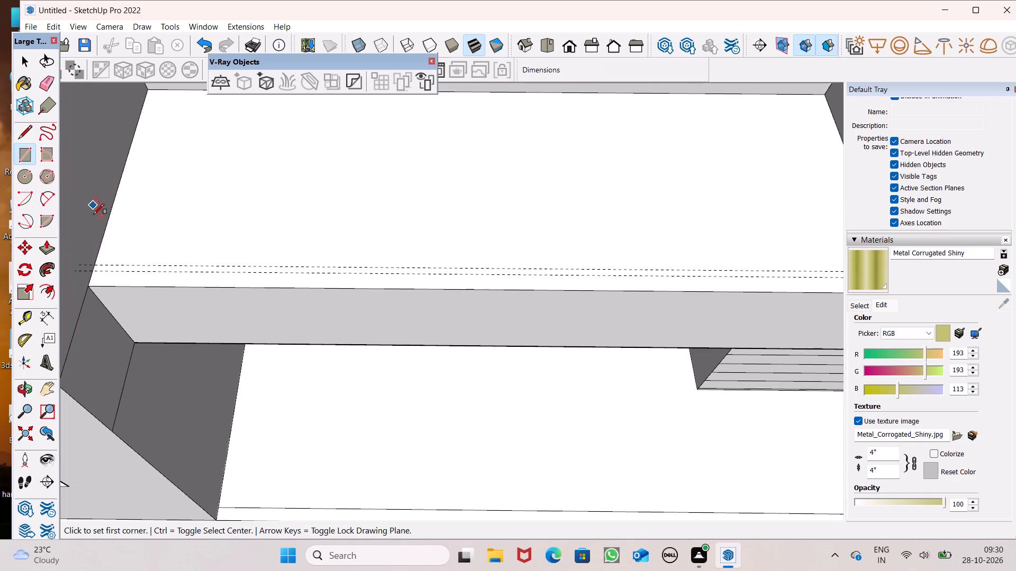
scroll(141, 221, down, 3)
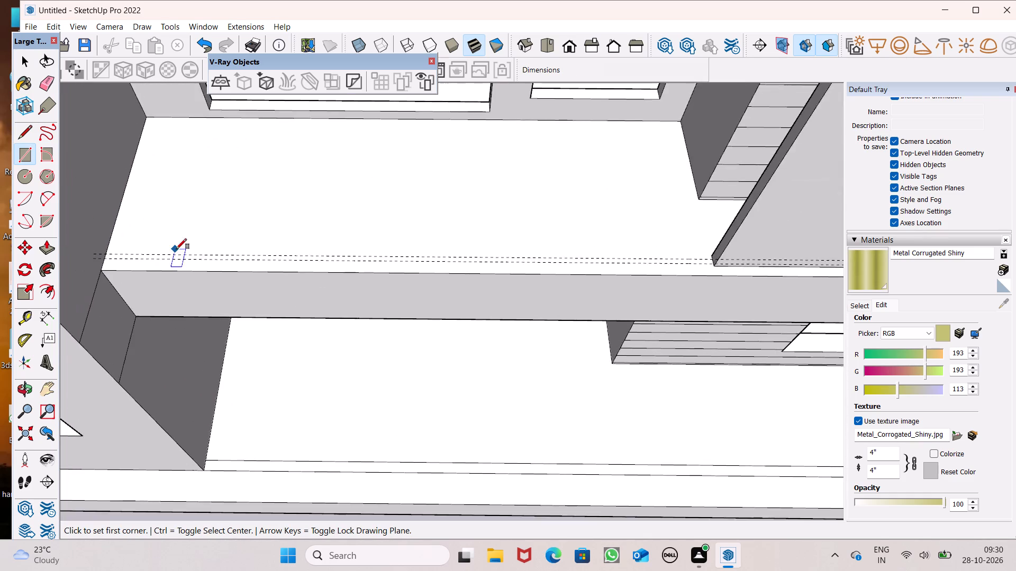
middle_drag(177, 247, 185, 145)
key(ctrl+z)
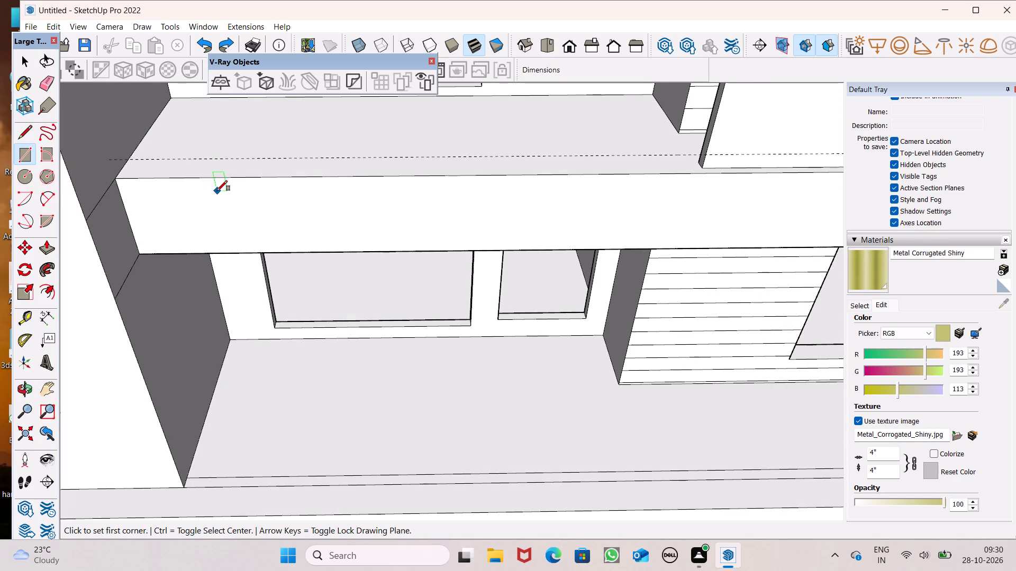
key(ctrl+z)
Place a new guide slightly behind the front edge of the balcony floor below the railing, and a second guide 2" behind it.
key(space)
scroll(286, 127, down, 4)
middle_drag(403, 148, 393, 171)
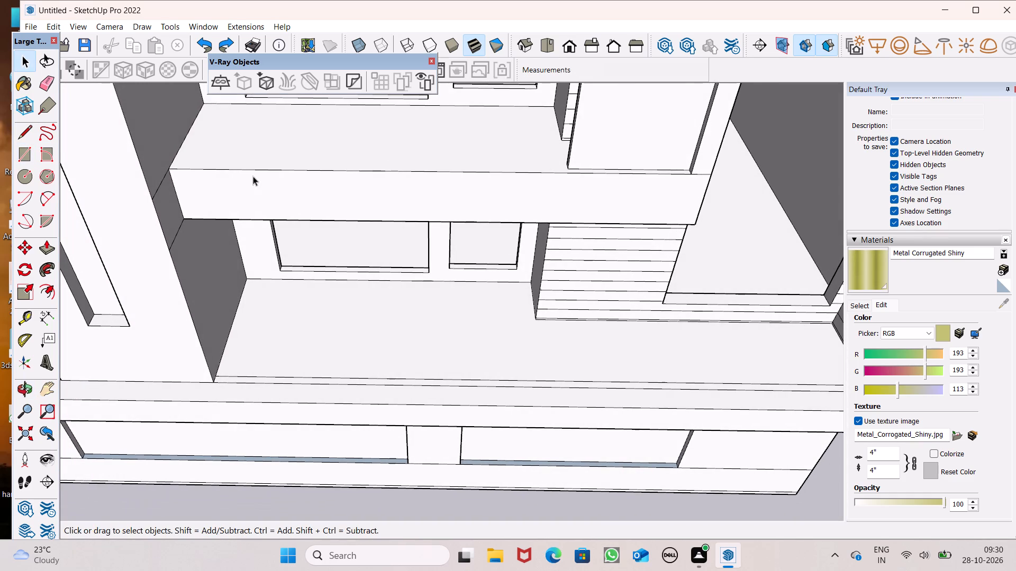
click(55, 248)
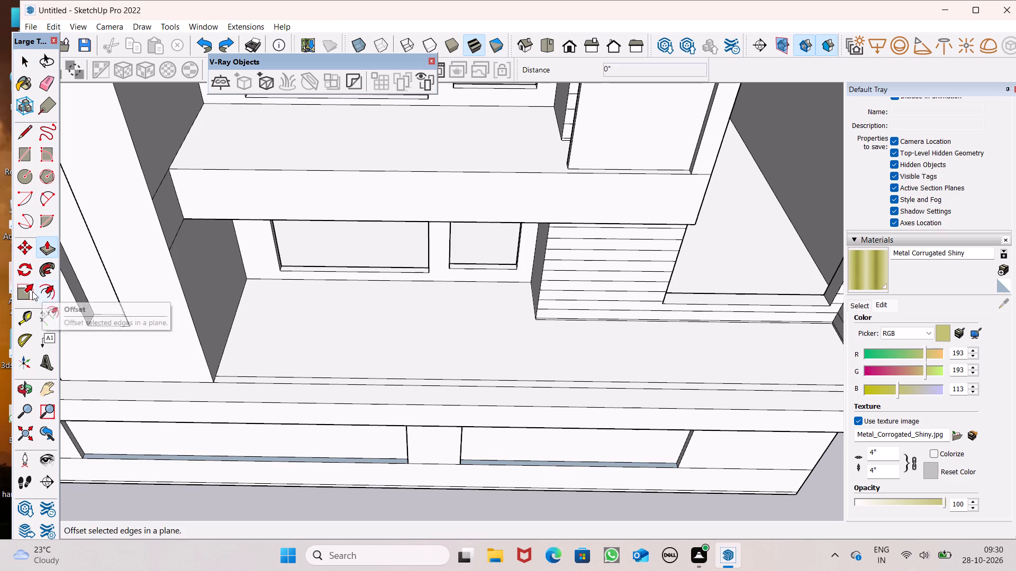
click(31, 290)
click(21, 323)
scroll(246, 202, up, 6)
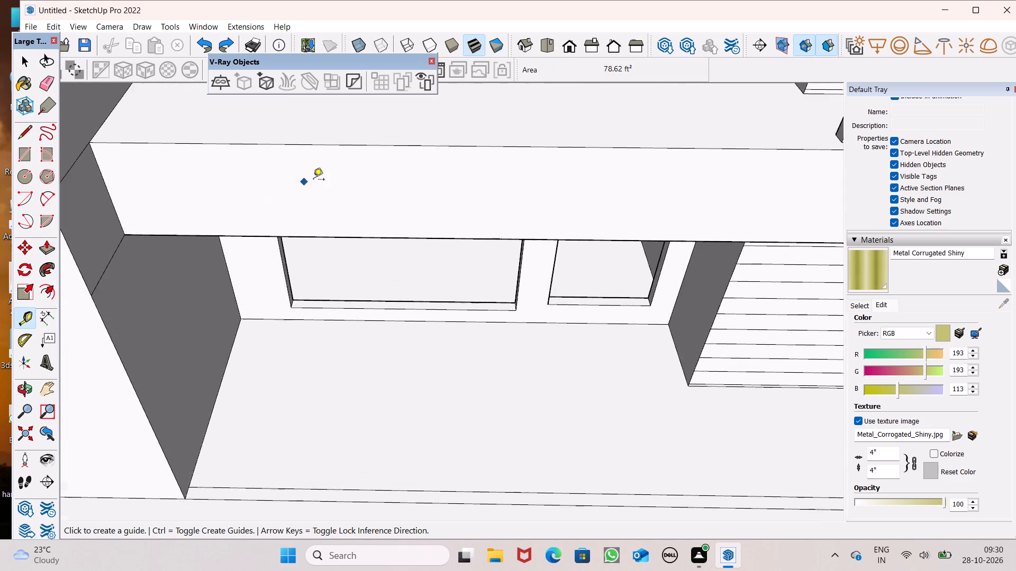
scroll(336, 176, down, 7)
scroll(476, 123, up, 8)
click(522, 204)
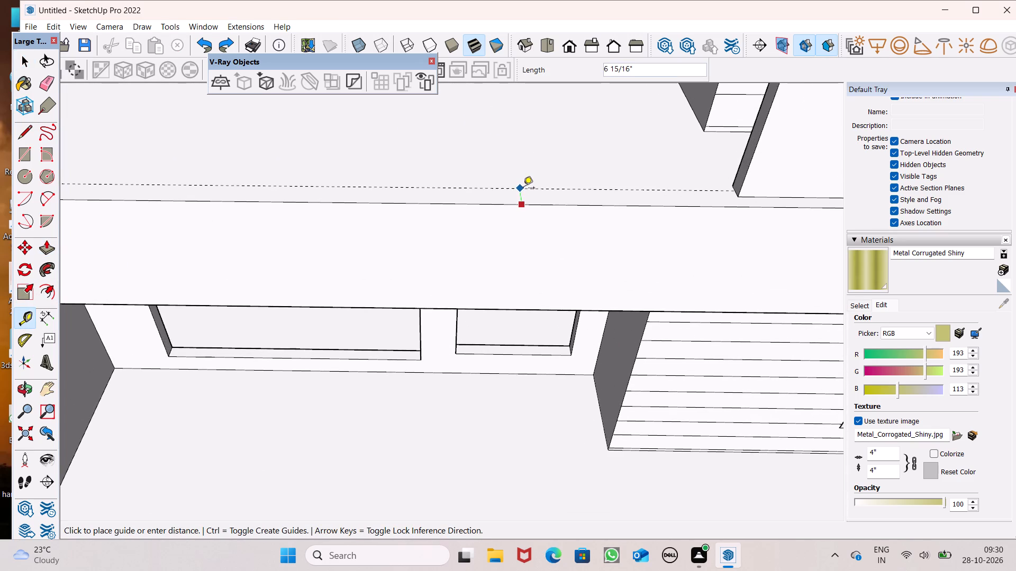
click(524, 192)
scroll(531, 168, down, 3)
middle_drag(538, 169, 539, 261)
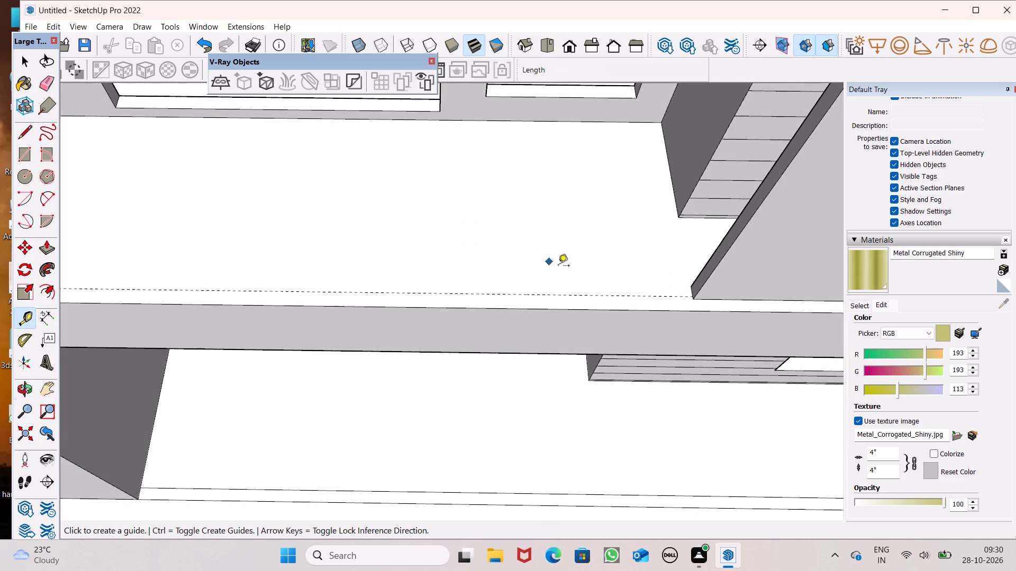
scroll(587, 282, up, 5)
click(583, 302)
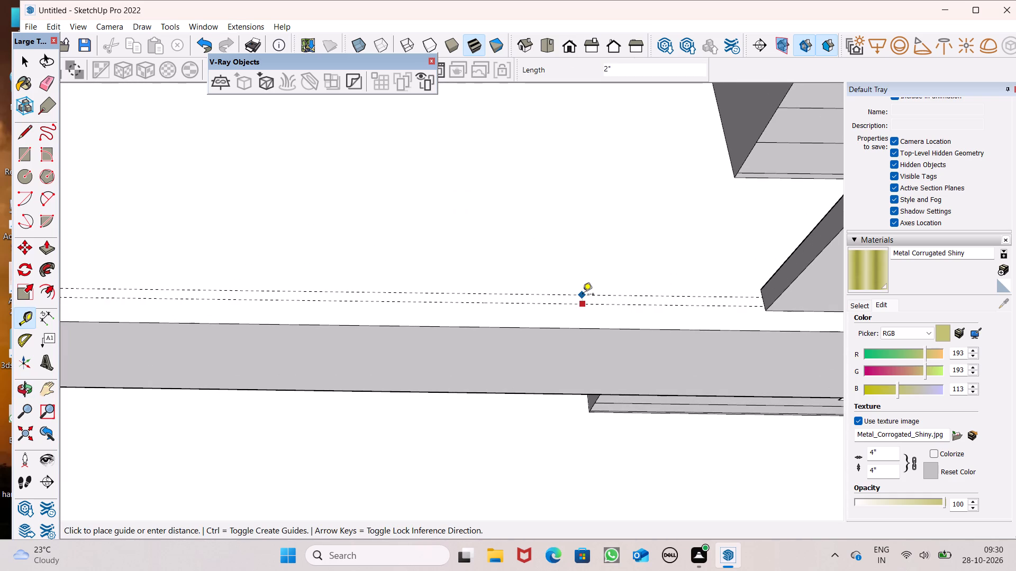
click(583, 294)
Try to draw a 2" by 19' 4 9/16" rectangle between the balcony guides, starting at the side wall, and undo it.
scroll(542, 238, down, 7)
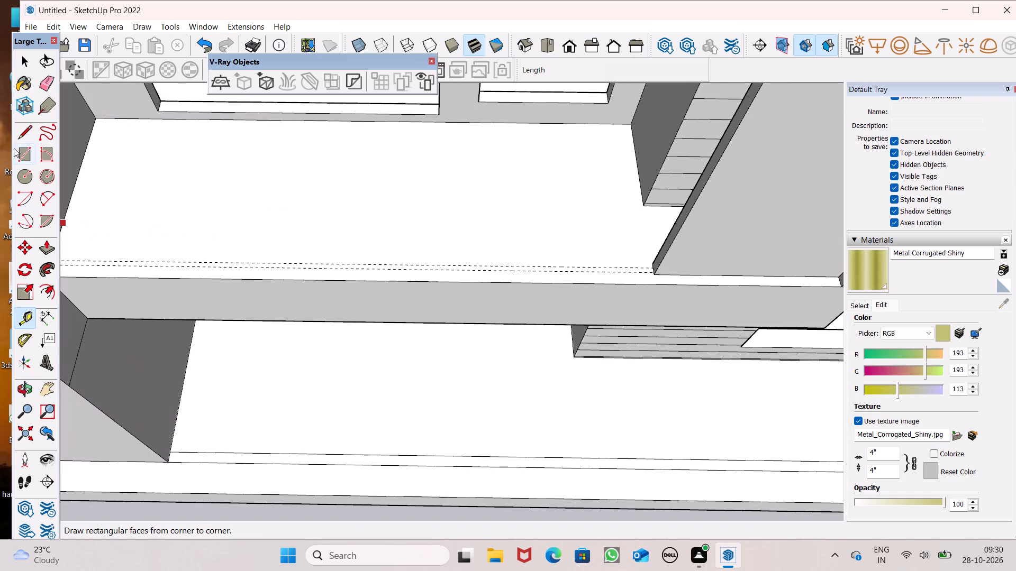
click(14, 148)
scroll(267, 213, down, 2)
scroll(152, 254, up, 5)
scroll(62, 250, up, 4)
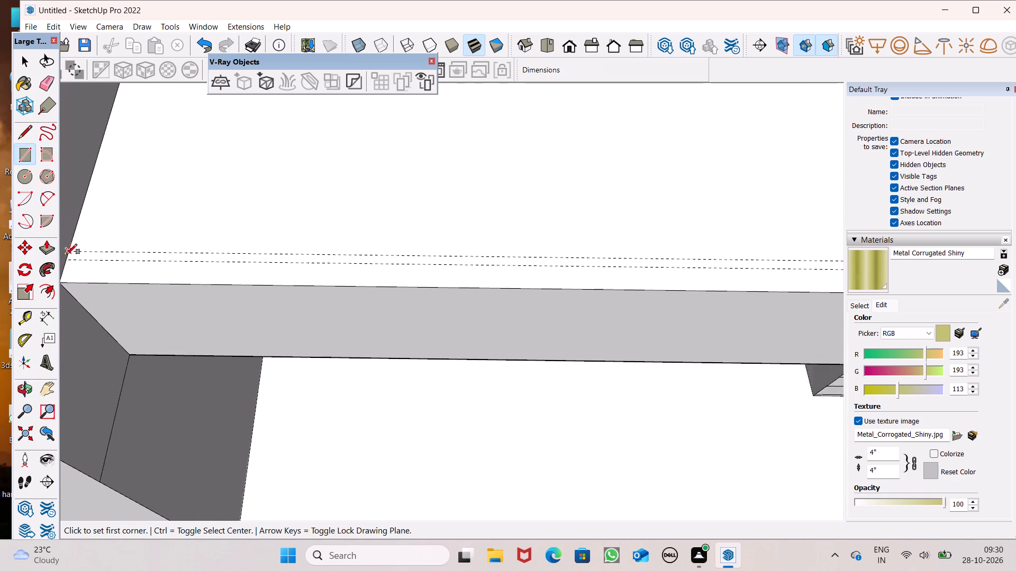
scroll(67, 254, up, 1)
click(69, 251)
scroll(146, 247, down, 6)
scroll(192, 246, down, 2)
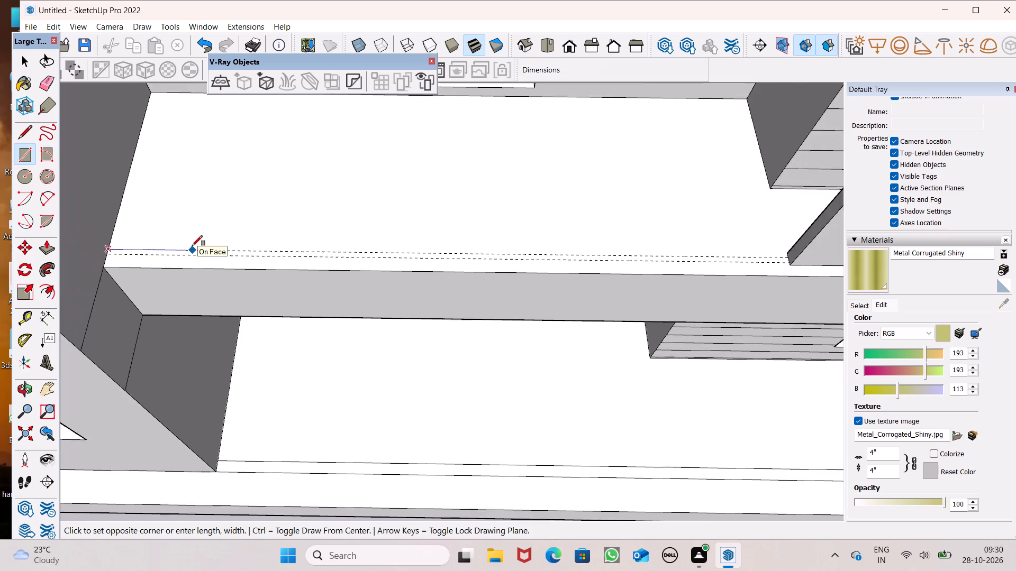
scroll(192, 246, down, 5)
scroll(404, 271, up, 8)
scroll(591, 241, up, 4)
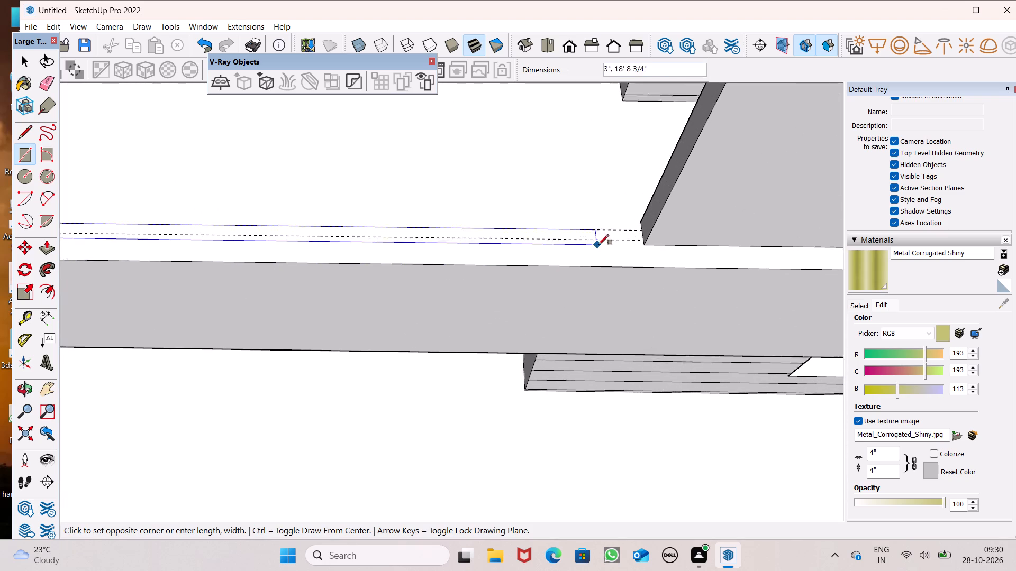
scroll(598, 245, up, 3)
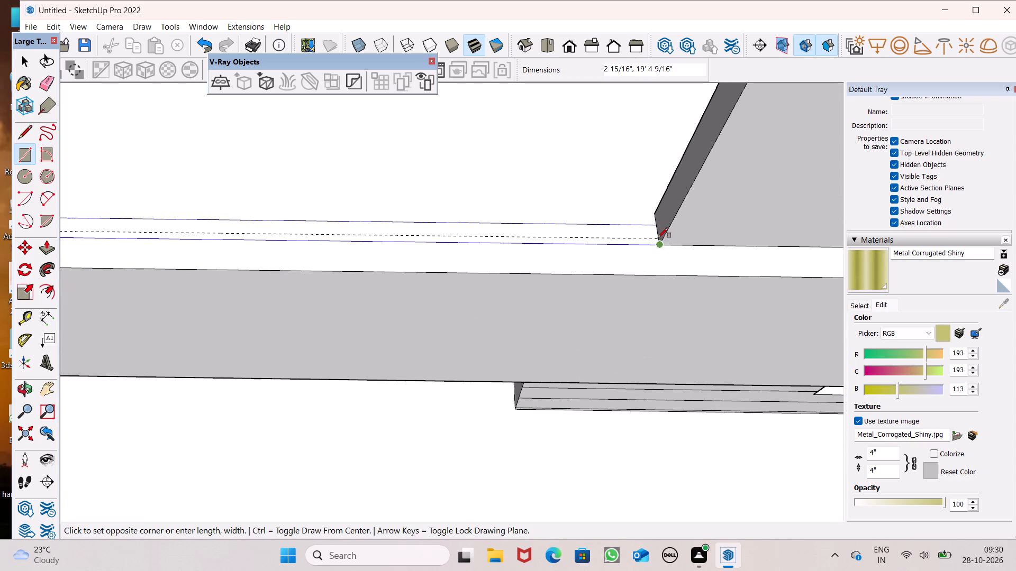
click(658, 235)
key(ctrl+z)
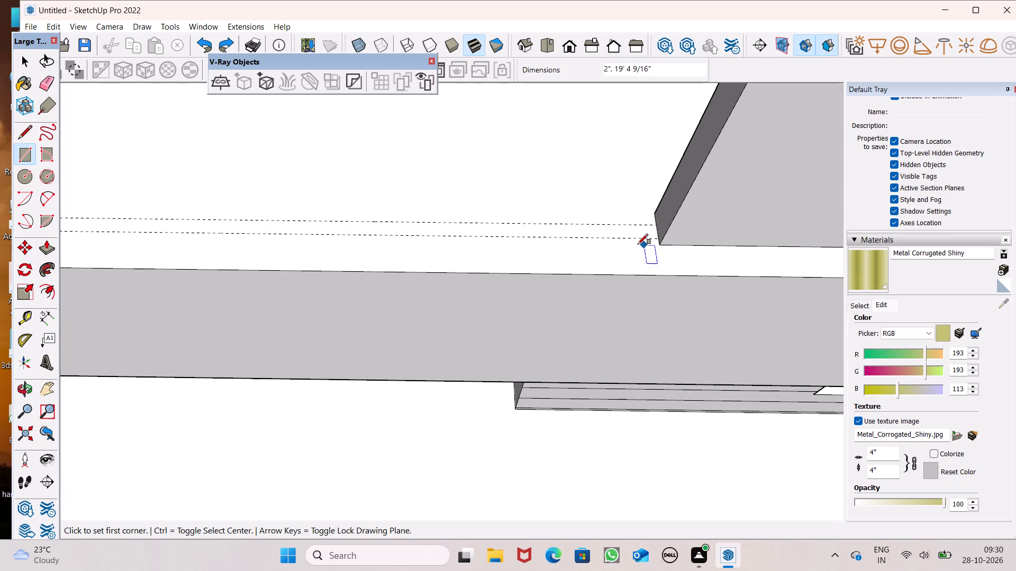
Draw a 2" by 19' 4 9/16" rectangle between the balcony guides, from the framed panel to the opposite side wall.
scroll(657, 223, down, 6)
scroll(656, 232, up, 5)
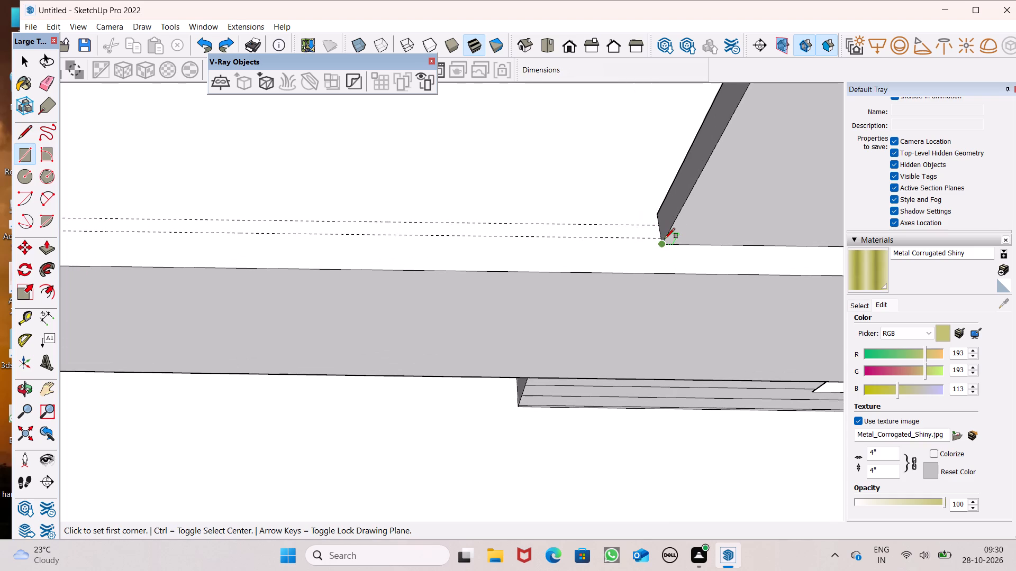
click(658, 236)
click(660, 224)
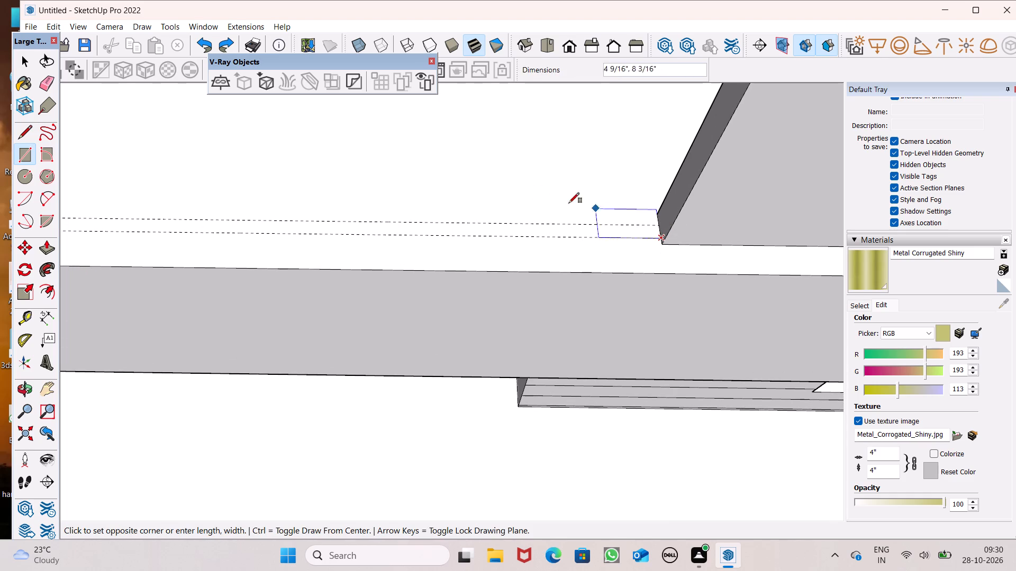
scroll(523, 200, down, 14)
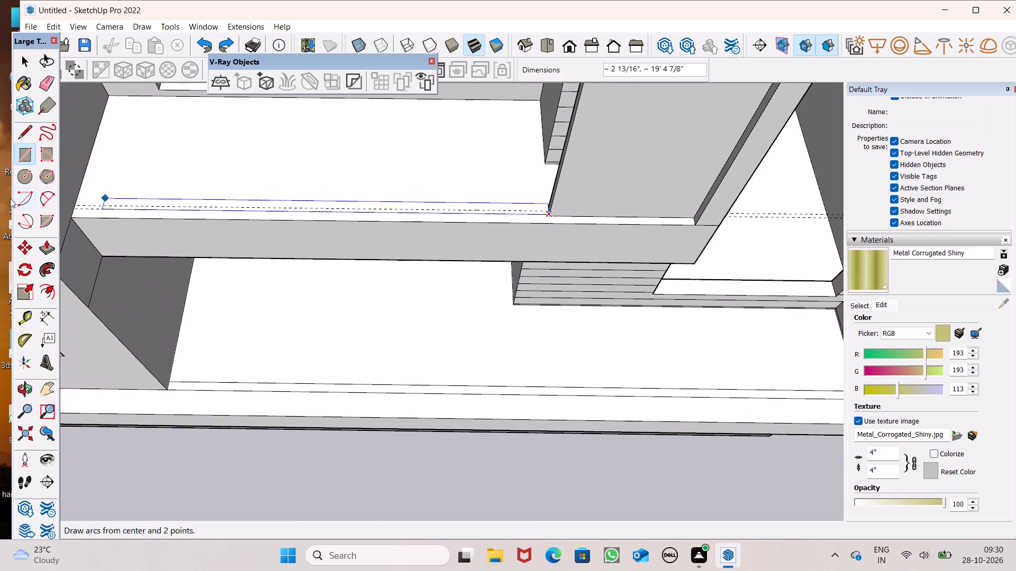
scroll(87, 203, up, 5)
scroll(214, 212, down, 6)
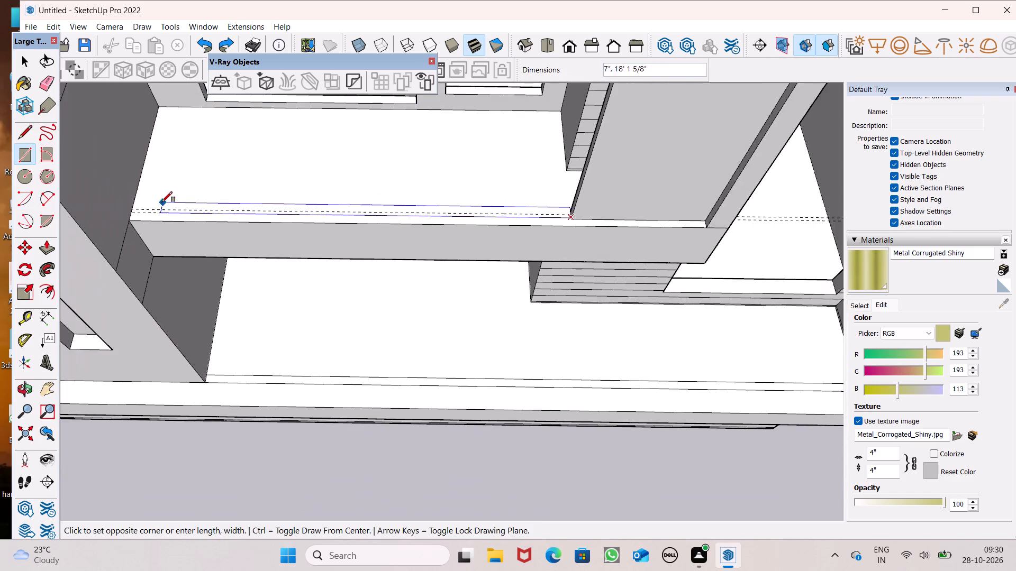
scroll(162, 202, up, 7)
scroll(108, 210, up, 12)
click(102, 218)
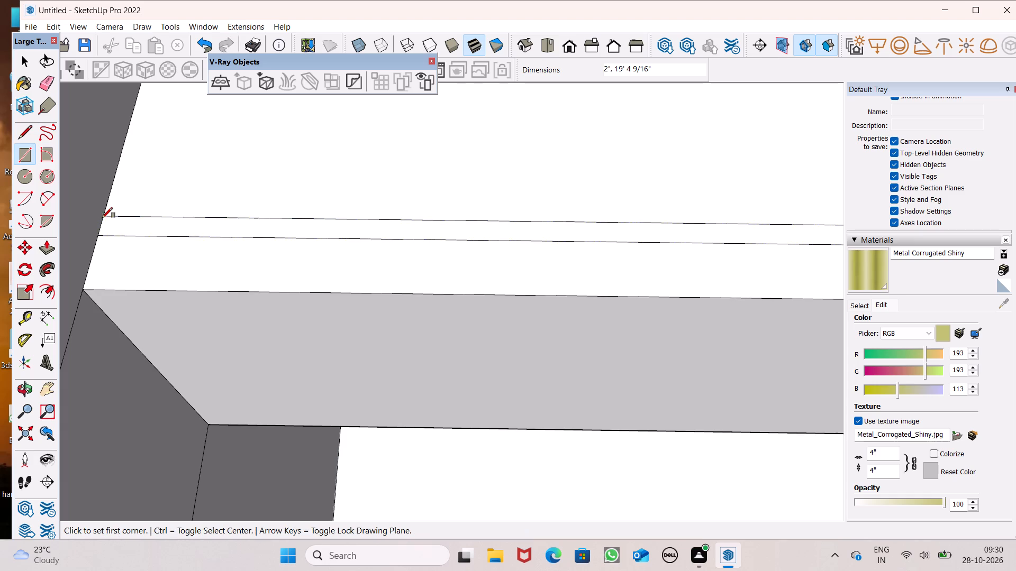
Push/Pull the narrow strip along the balcony floor up 4'.
scroll(223, 220, down, 20)
scroll(223, 220, down, 7)
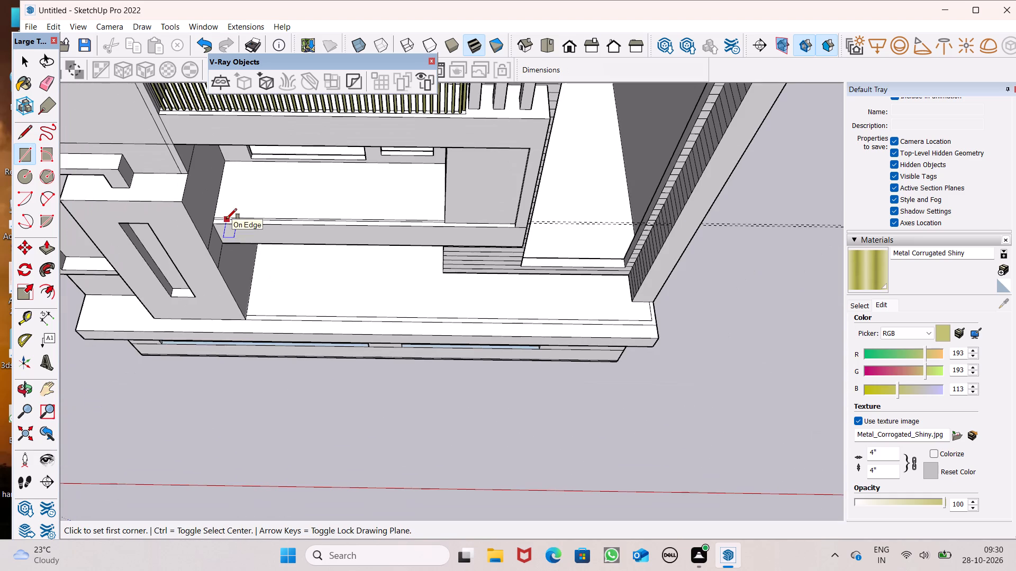
key(space)
click(49, 248)
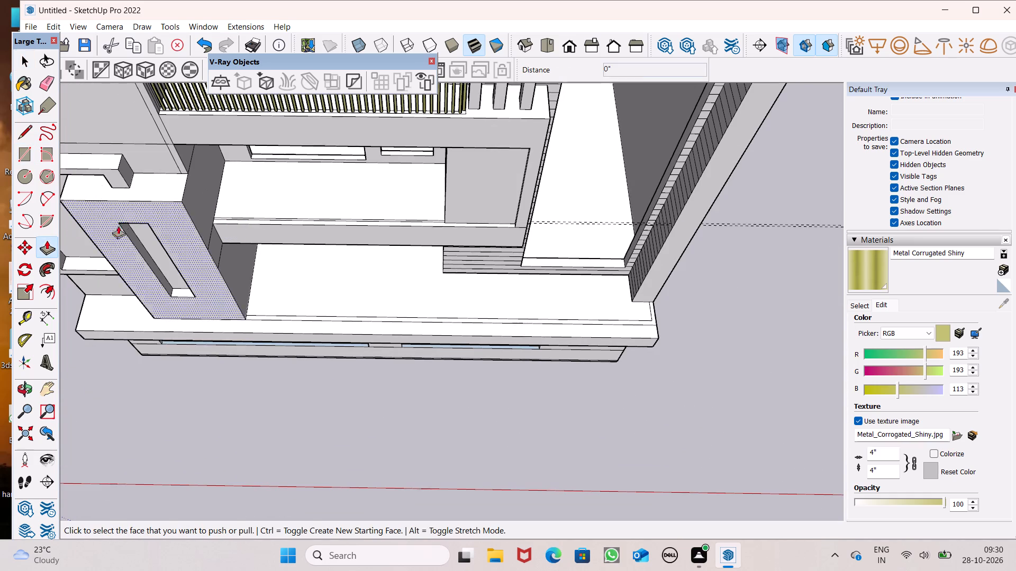
scroll(131, 197, up, 6)
scroll(271, 193, up, 6)
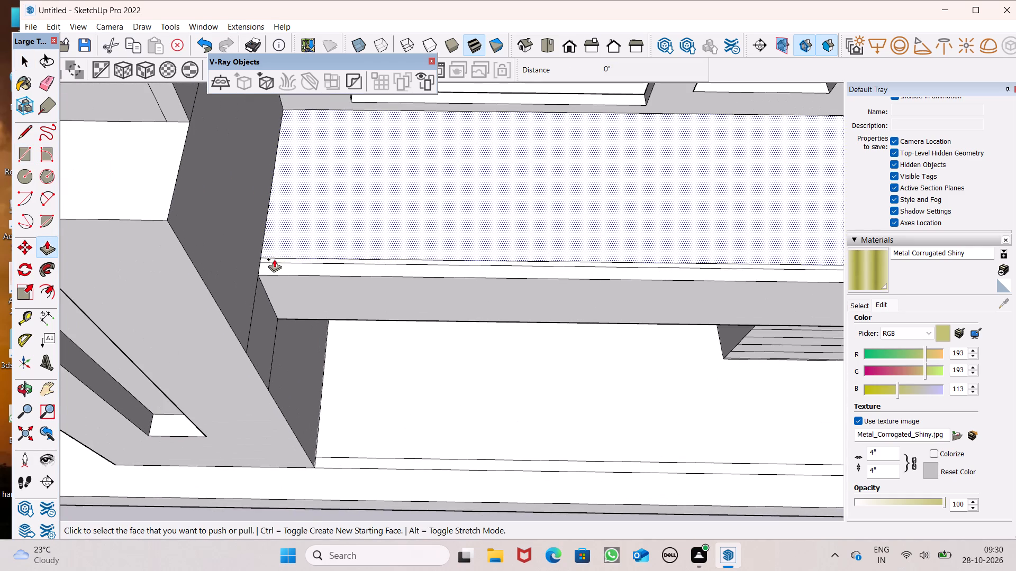
drag(272, 266, 274, 200)
text(4')
key(Return)
Examine the new panel along the balcony below the railing from the front and from above.
scroll(274, 199, down, 7)
middle_drag(344, 219, 339, 0)
scroll(339, 0, up, 1)
scroll(448, 215, down, 7)
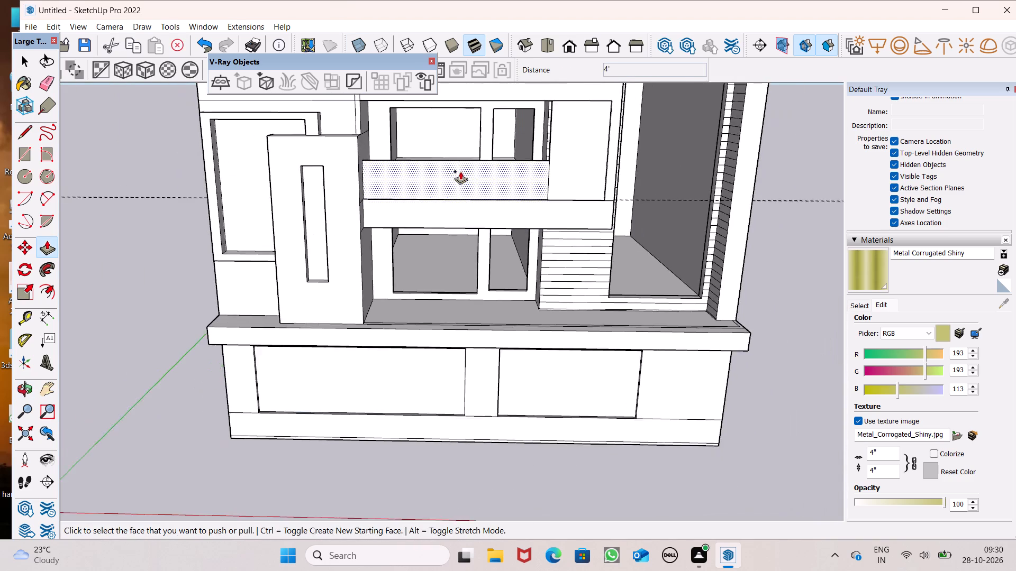
scroll(460, 170, down, 2)
middle_drag(486, 219, 492, 296)
scroll(424, 271, down, 2)
middle_drag(386, 205, 381, 241)
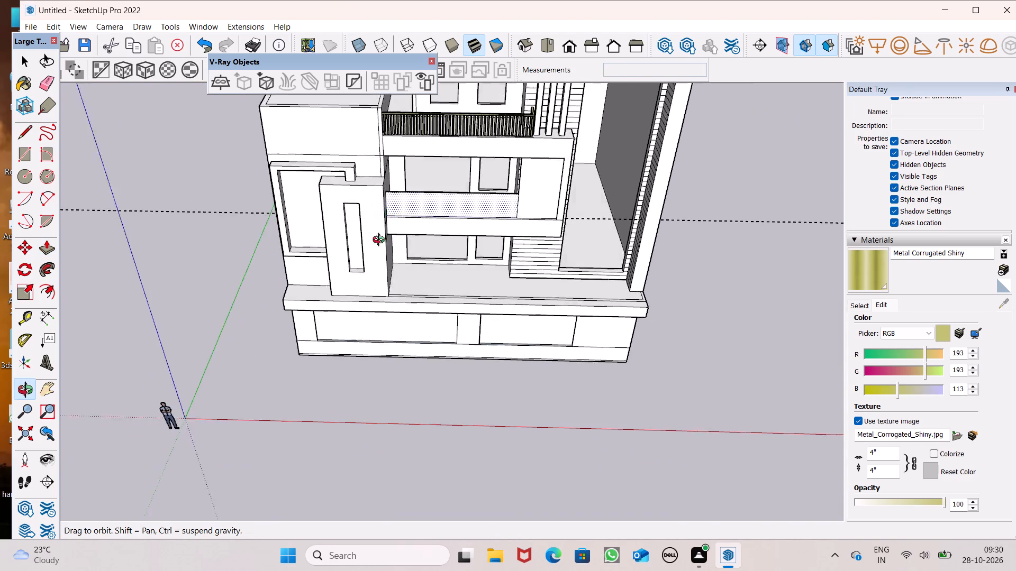
middle_drag(381, 241, 400, 337)
scroll(412, 227, up, 7)
scroll(379, 190, up, 6)
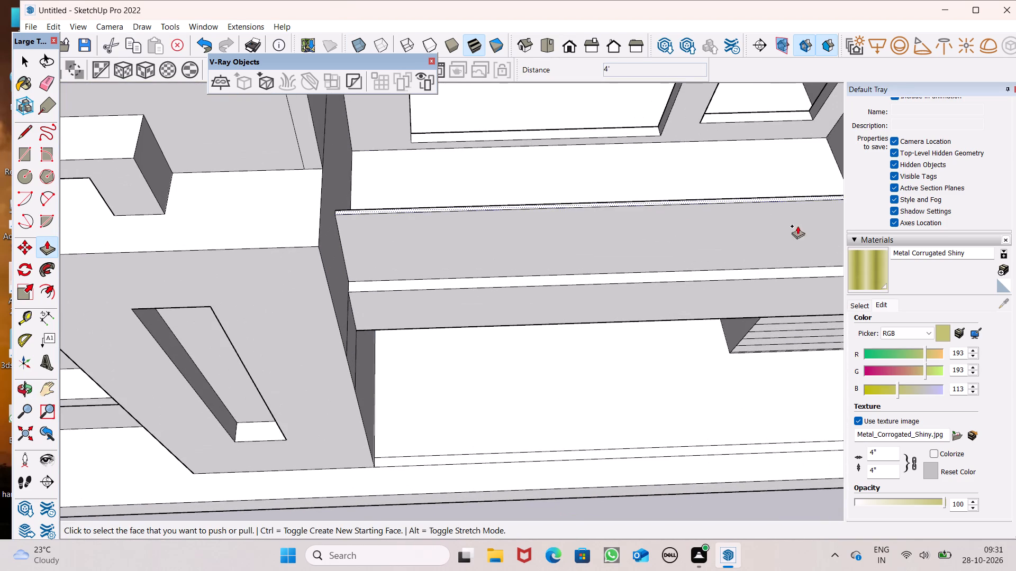
Paint the top face of the panel along the middle balcony with the gold-tinted Metal Corrugated Shiny material.
drag(861, 267, 856, 268)
scroll(277, 210, up, 7)
scroll(424, 213, up, 5)
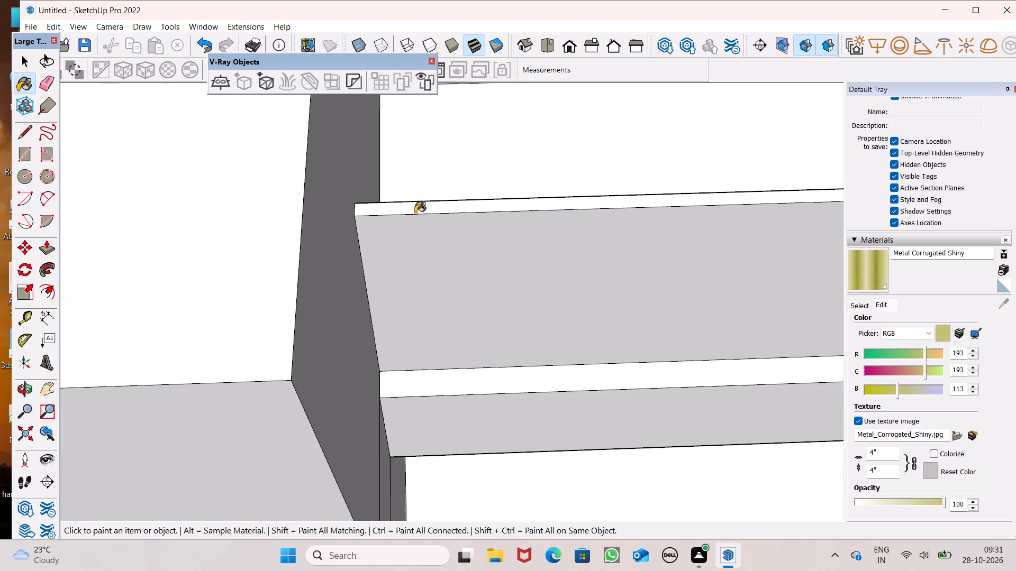
click(413, 211)
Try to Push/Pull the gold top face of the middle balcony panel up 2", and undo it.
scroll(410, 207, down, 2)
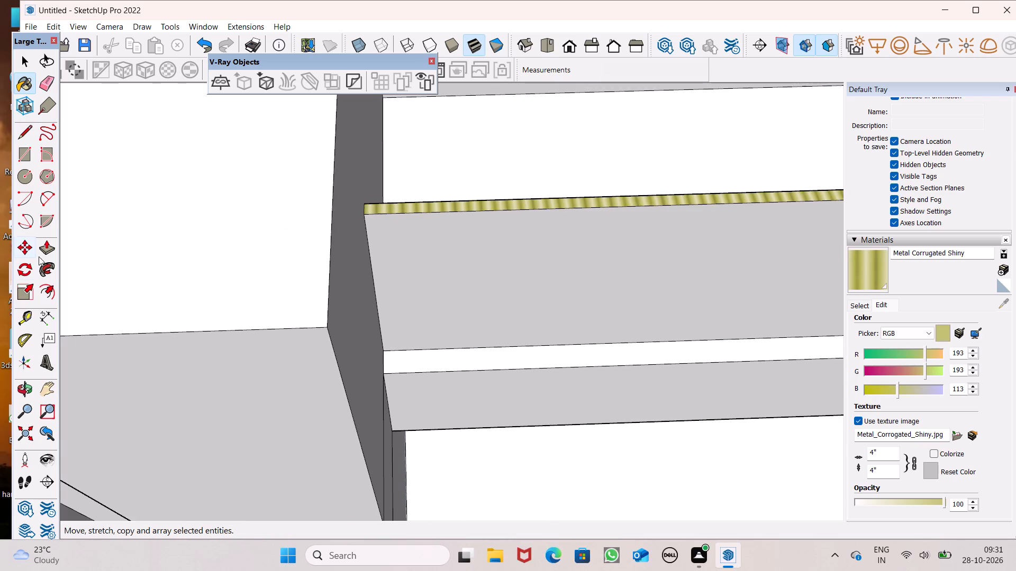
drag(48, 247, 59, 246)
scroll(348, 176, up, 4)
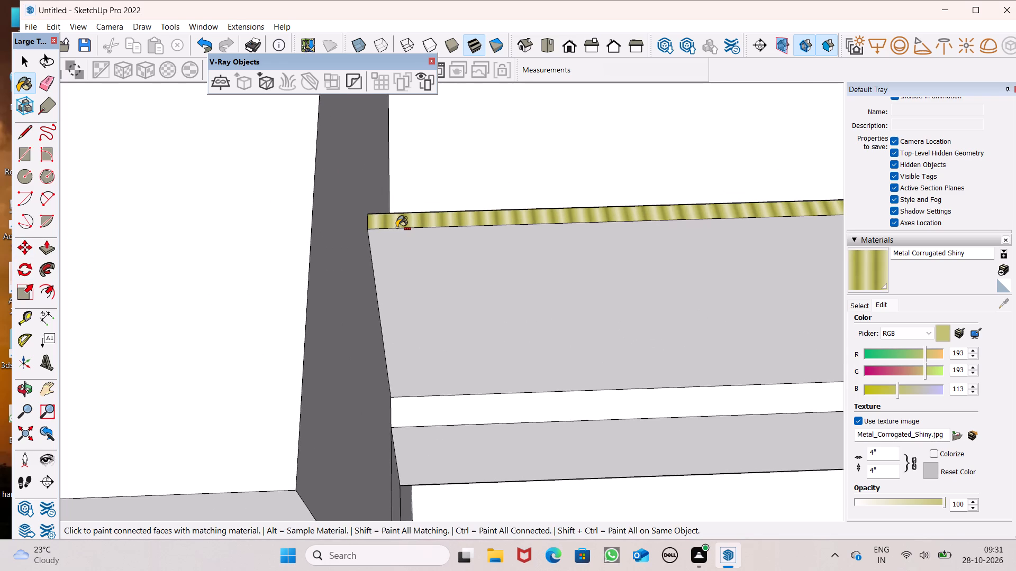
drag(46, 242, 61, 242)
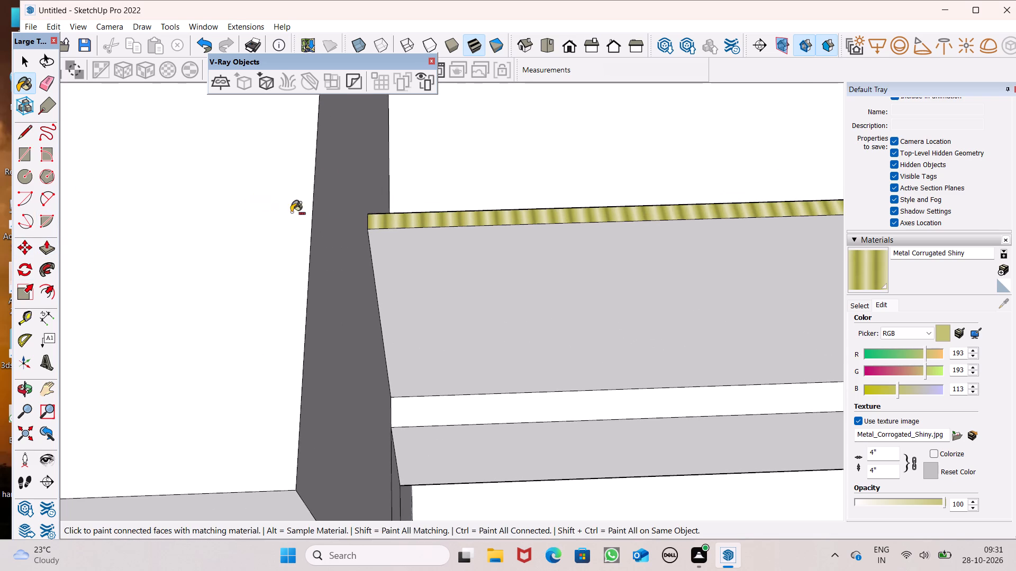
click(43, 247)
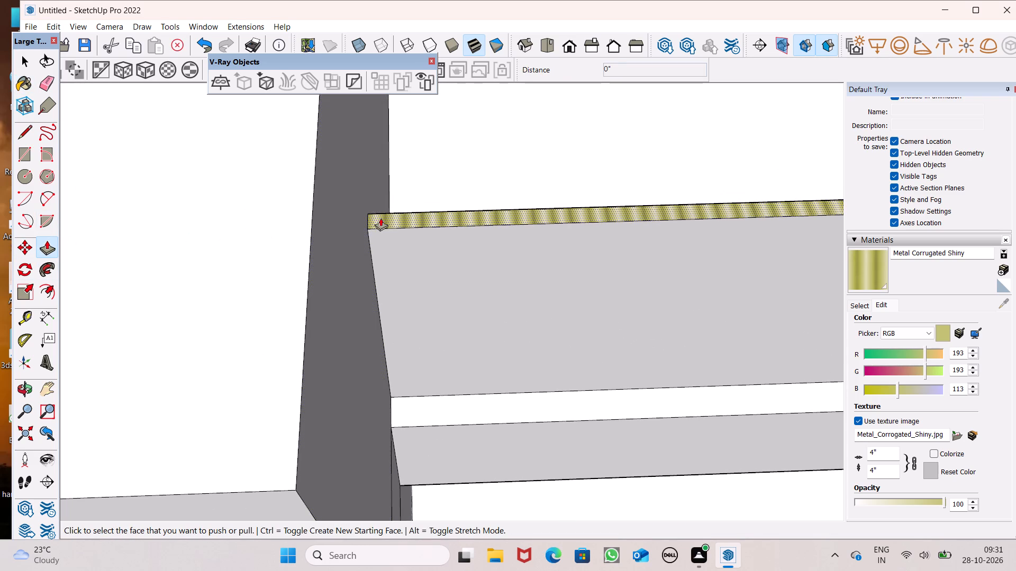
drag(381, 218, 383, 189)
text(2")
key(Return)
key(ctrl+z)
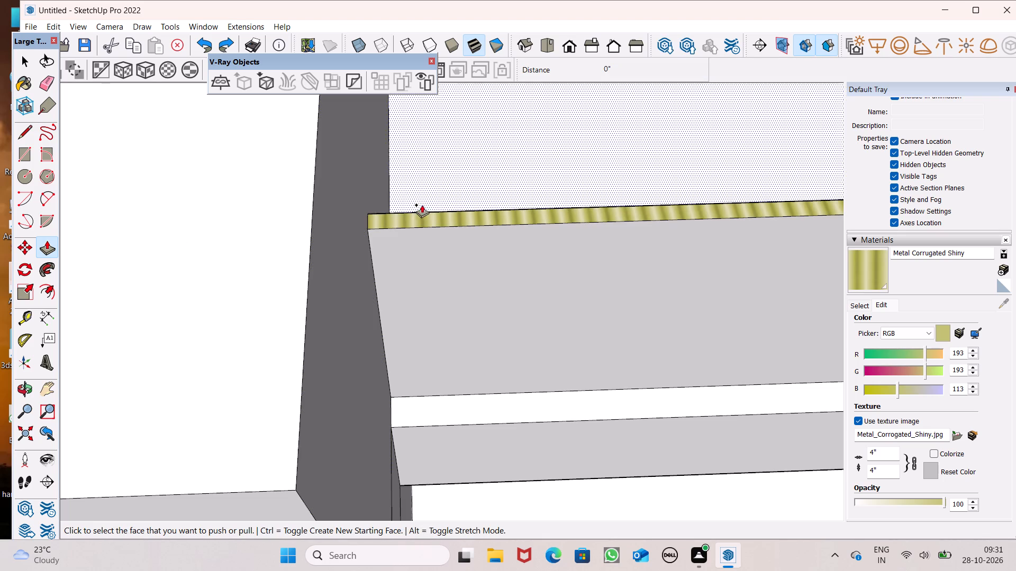
Push/Pull the gold top face of the middle balcony panel up 2" as a top rail.
drag(421, 218, 424, 206)
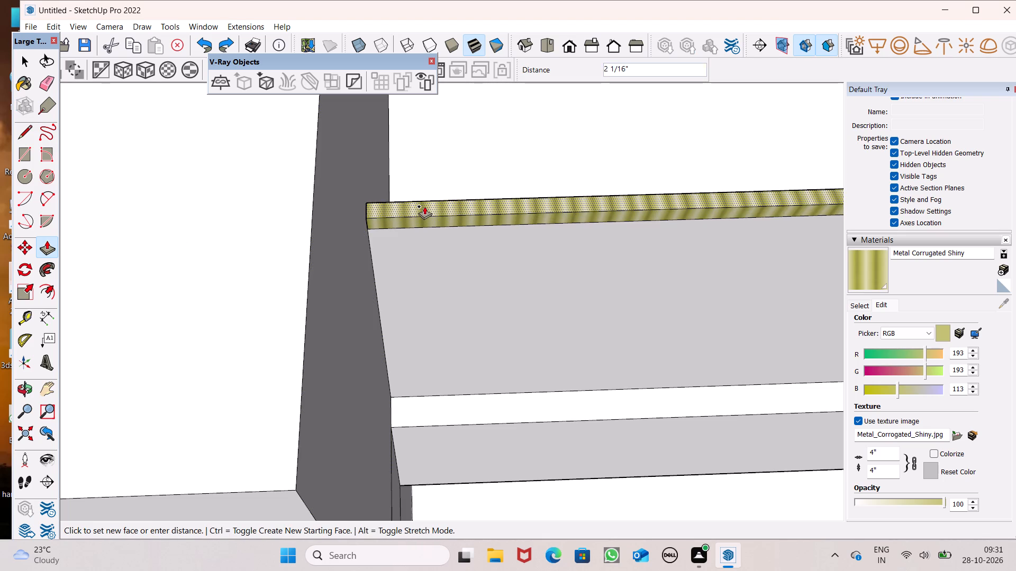
drag(424, 206, 424, 205)
key(2)
key(shift+quotedbl)
key(Return)
Push/Pull the narrow strip along the front edge of the lowest balcony's floor up 4'.
scroll(381, 178, down, 13)
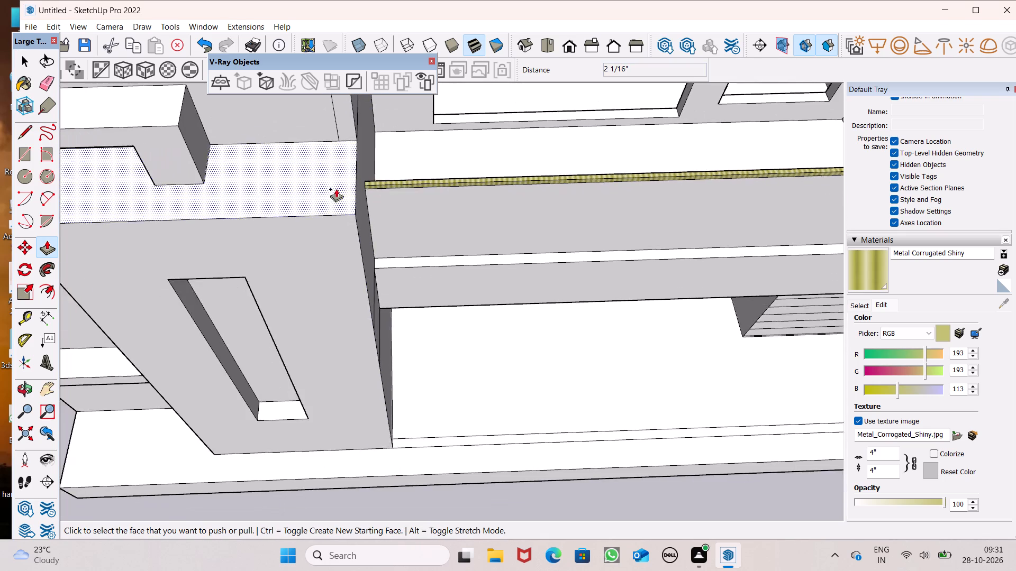
scroll(372, 207, down, 4)
middle_drag(431, 294, 406, 321)
scroll(271, 356, down, 3)
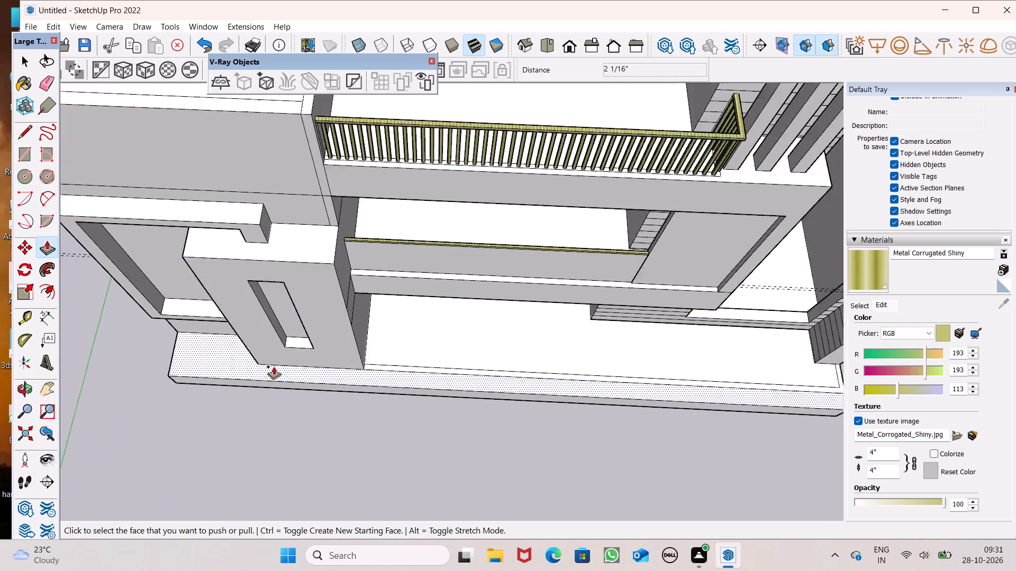
scroll(274, 366, down, 3)
scroll(391, 385, up, 7)
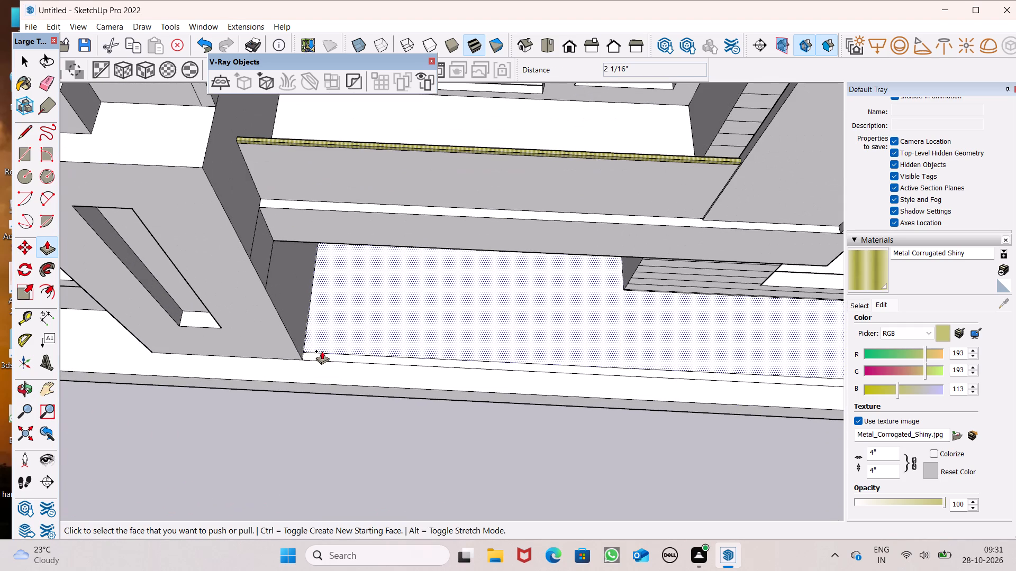
drag(321, 356, 317, 318)
text(4')
key(Return)
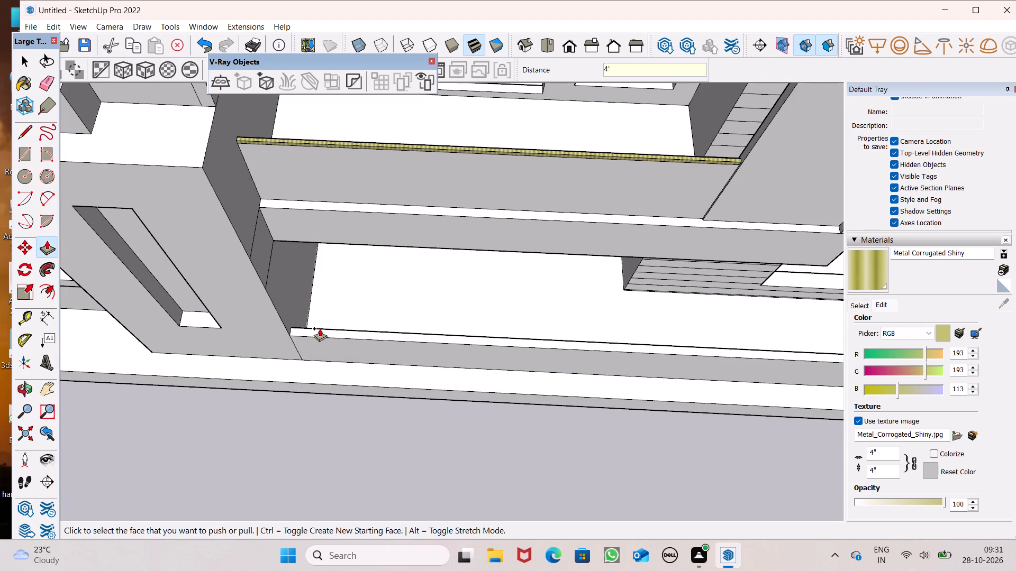
Paint the top face of the lowest balcony's panel with the gold-tinted Metal Corrugated Shiny material.
middle_drag(333, 323, 356, 234)
scroll(323, 192, up, 1)
scroll(287, 361, up, 4)
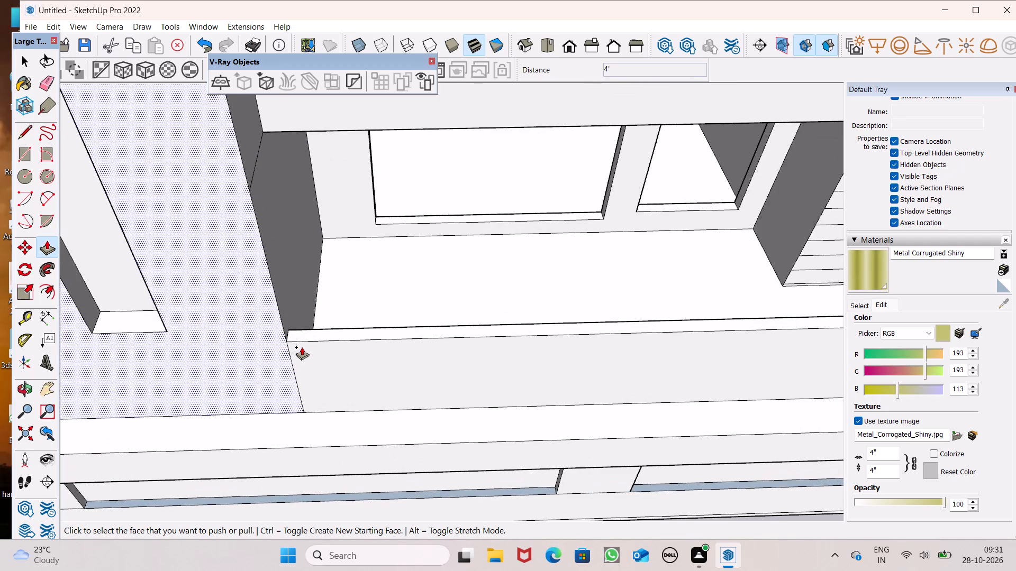
click(305, 337)
key(space)
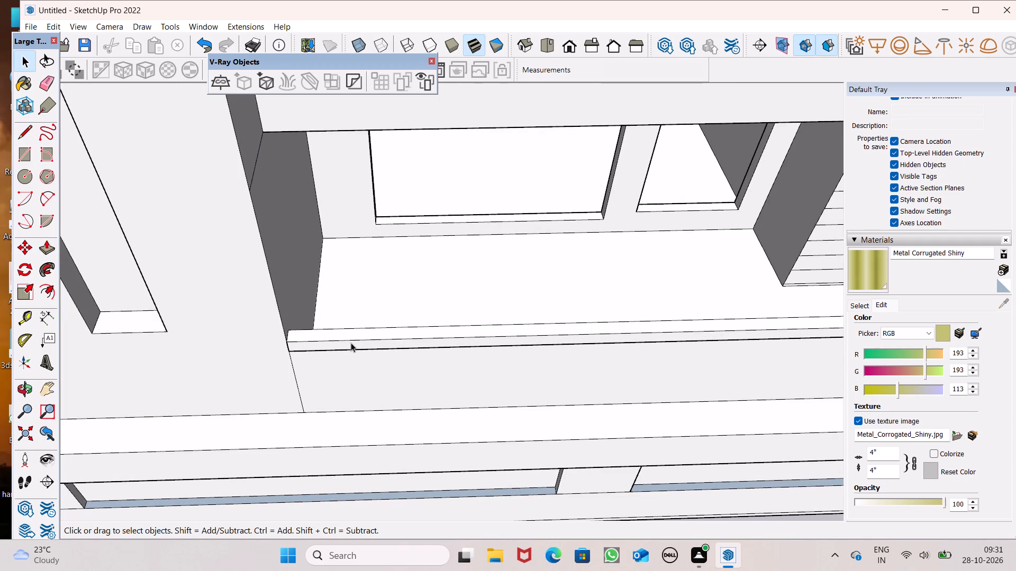
click(859, 268)
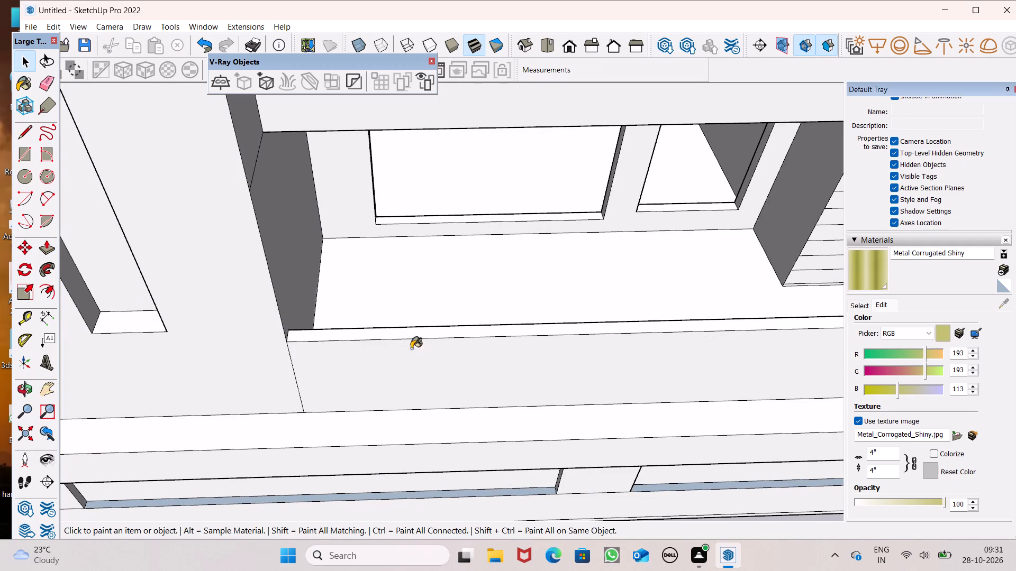
scroll(369, 348, up, 6)
click(313, 327)
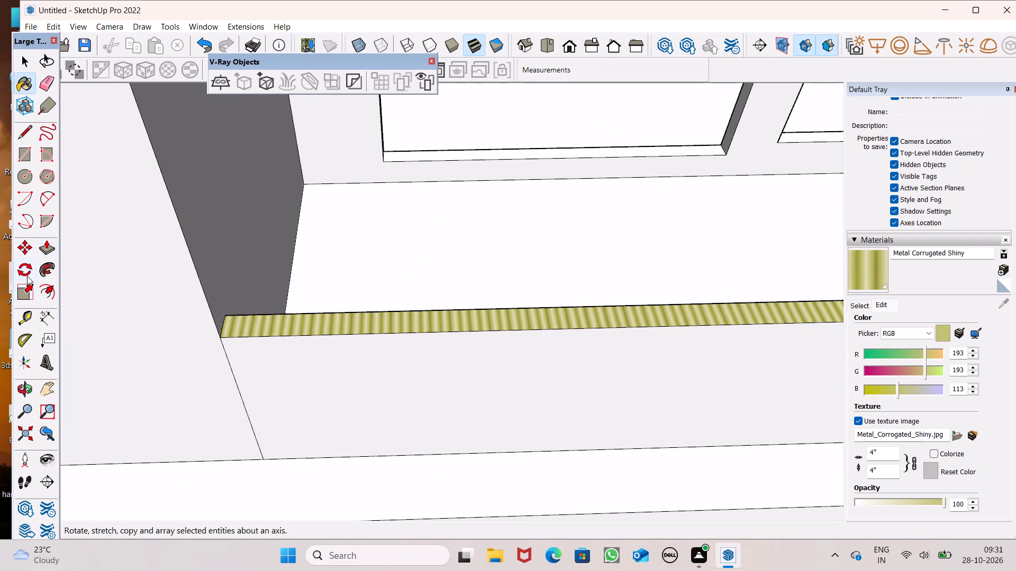
Push/Pull the gold top face of the lowest balcony's panel up 2" as a top rail.
click(47, 253)
scroll(276, 280, up, 4)
scroll(277, 287, down, 2)
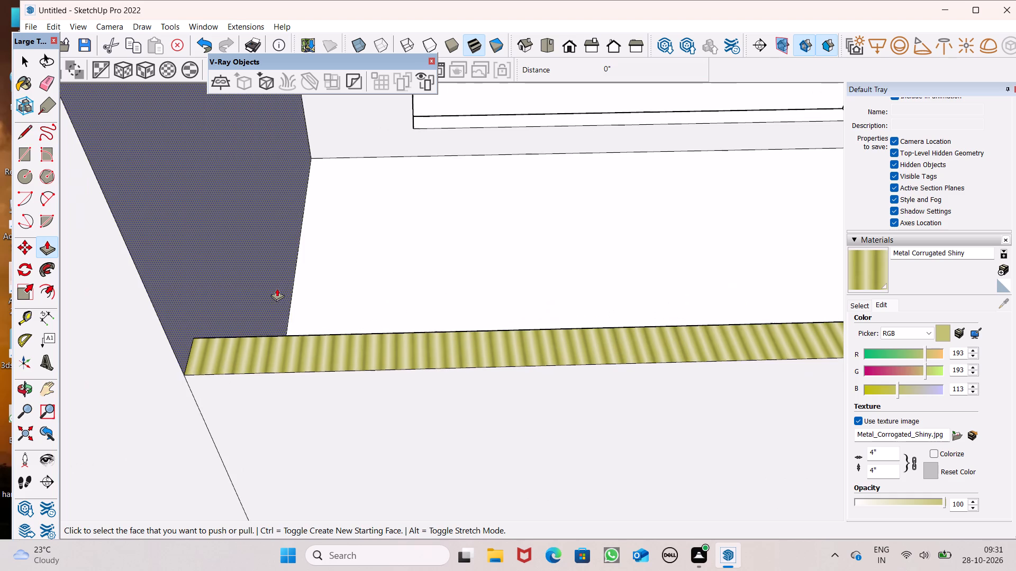
scroll(249, 333, up, 2)
drag(248, 353, 247, 338)
key(2)
key(shift+quotedbl)
key(Return)
scroll(230, 284, down, 7)
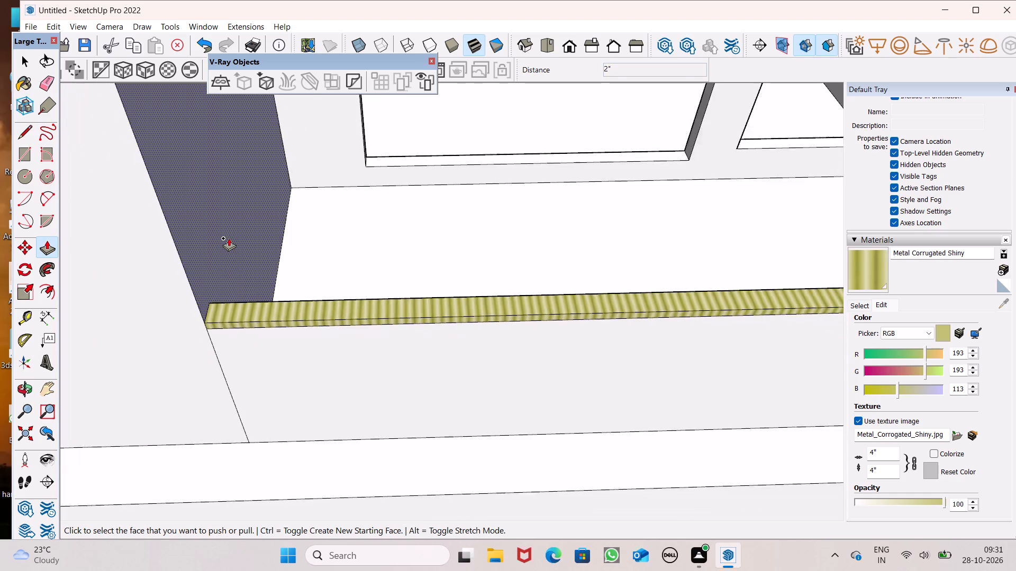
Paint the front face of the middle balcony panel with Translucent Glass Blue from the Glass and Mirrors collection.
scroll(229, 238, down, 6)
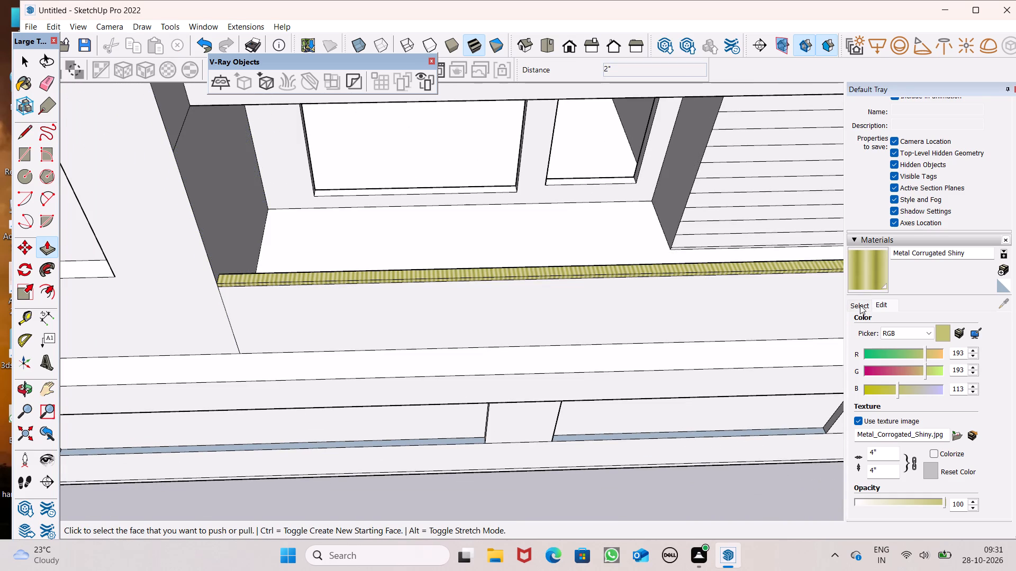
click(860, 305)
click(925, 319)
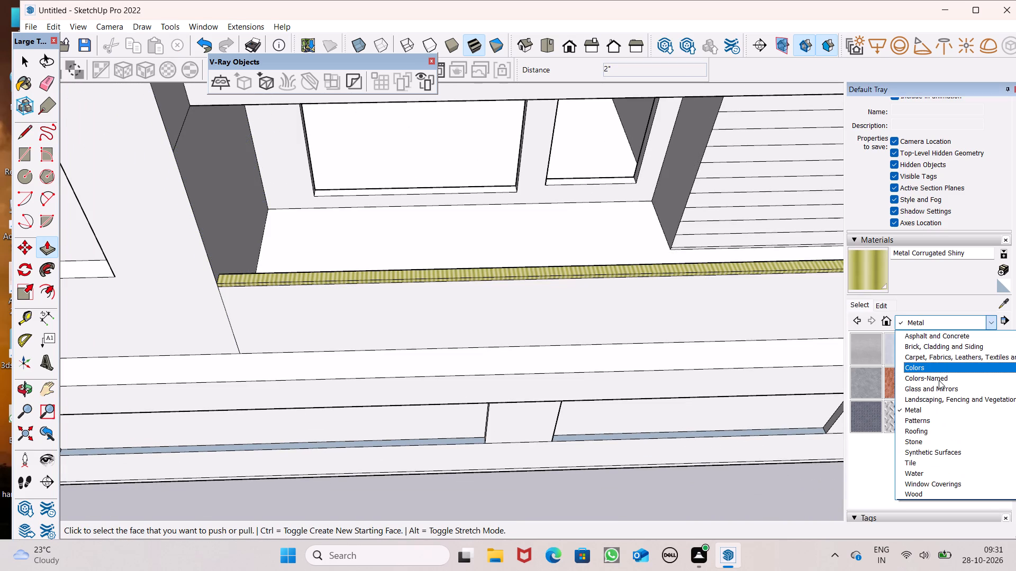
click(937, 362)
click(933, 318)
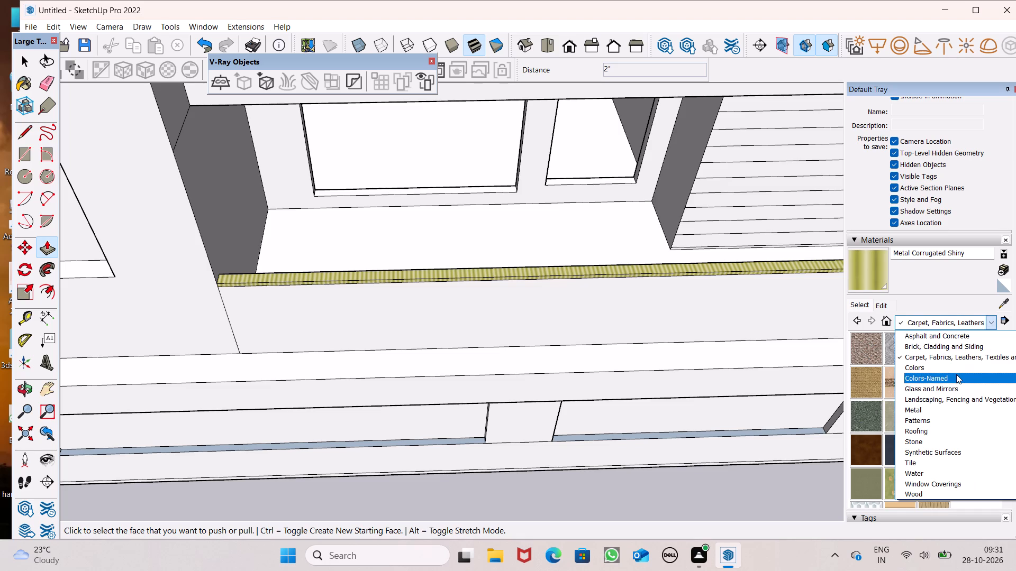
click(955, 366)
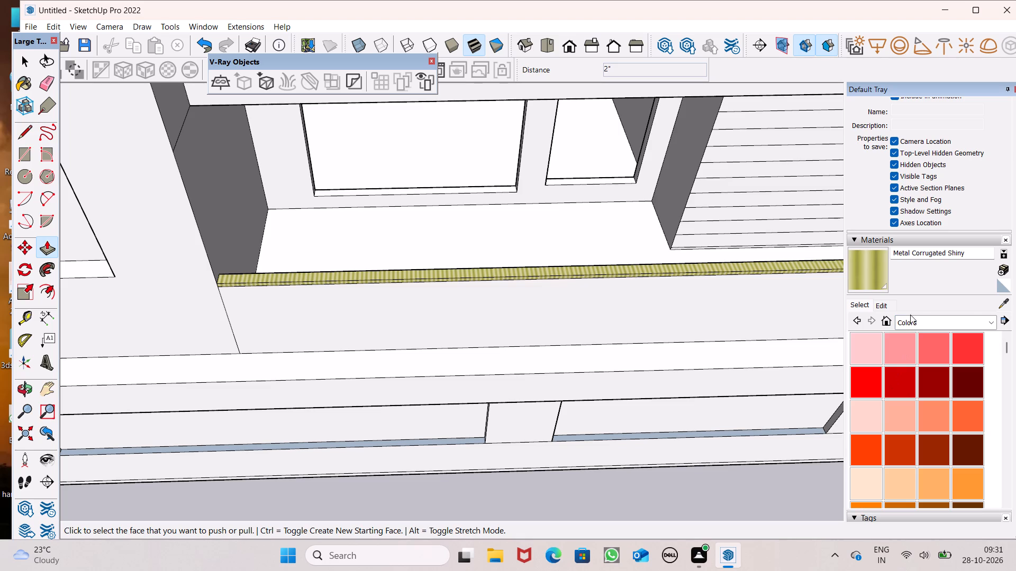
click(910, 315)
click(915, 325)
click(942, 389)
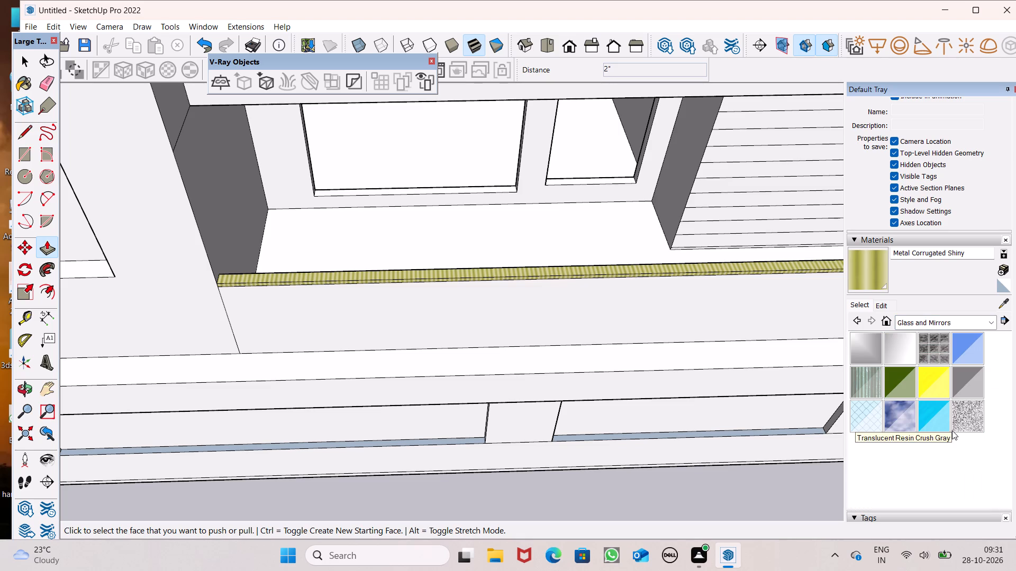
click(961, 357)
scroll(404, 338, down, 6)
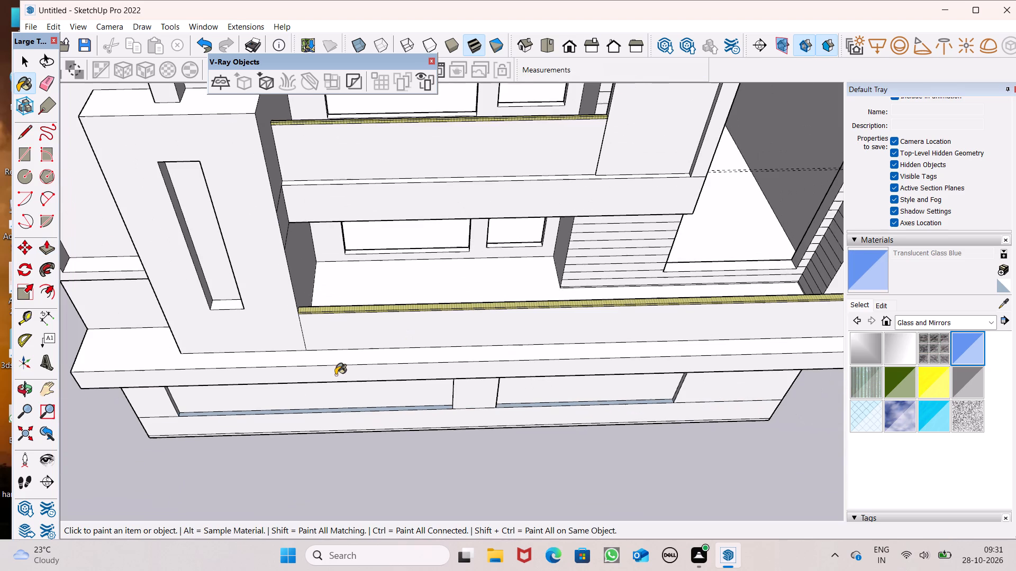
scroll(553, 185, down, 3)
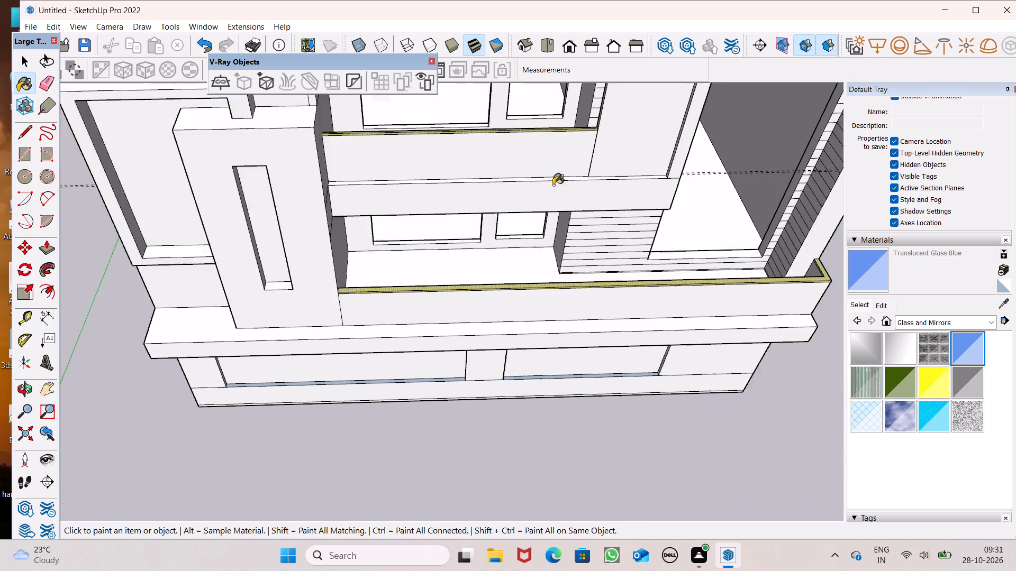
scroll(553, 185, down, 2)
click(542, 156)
Repaint the front face of the middle balcony panel with Translucent Glass Gray.
middle_drag(534, 155, 651, 231)
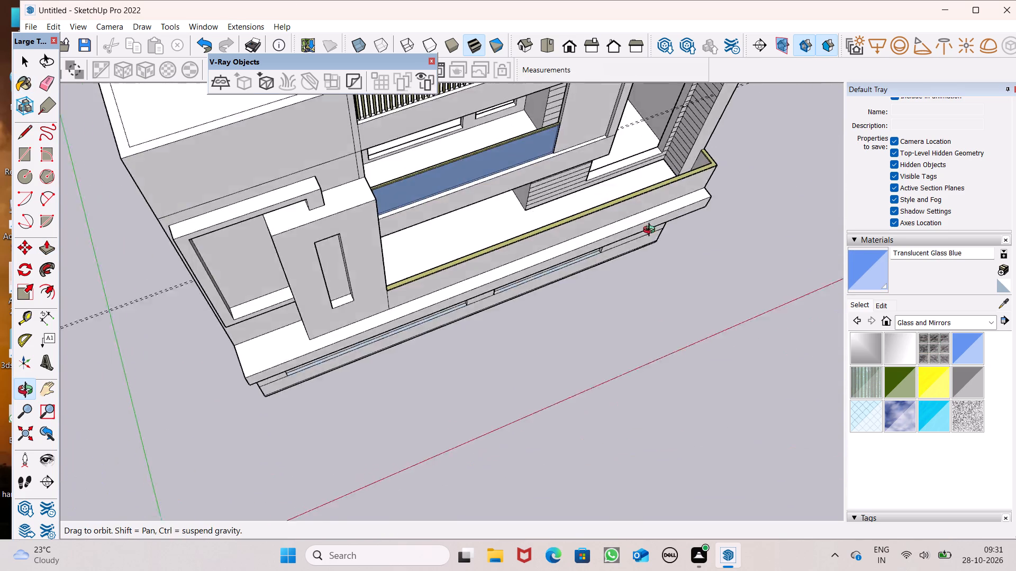
middle_drag(651, 231, 659, 205)
scroll(475, 133, up, 14)
middle_drag(476, 184, 588, 152)
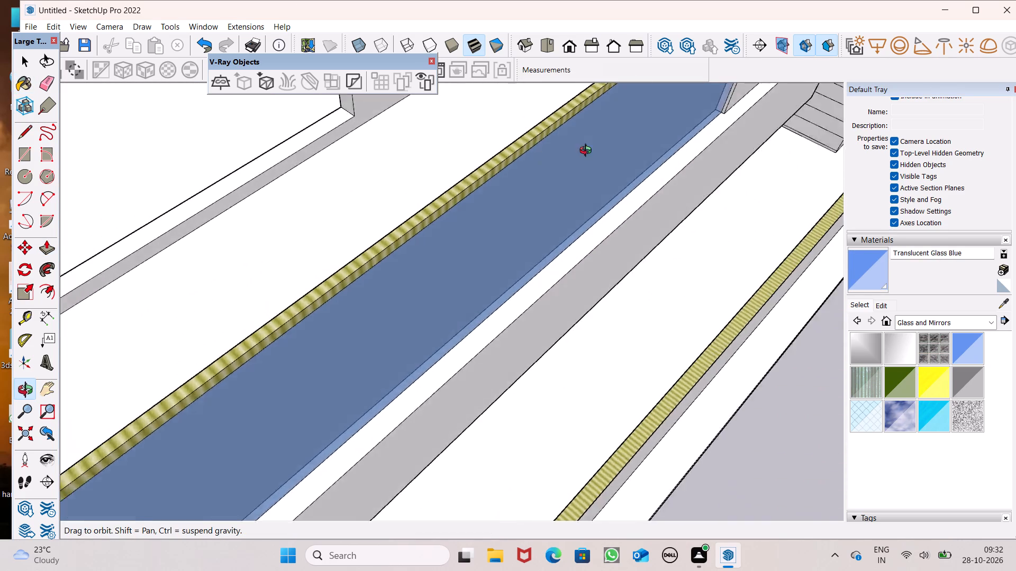
middle_drag(588, 152, 694, 78)
scroll(694, 81, up, 1)
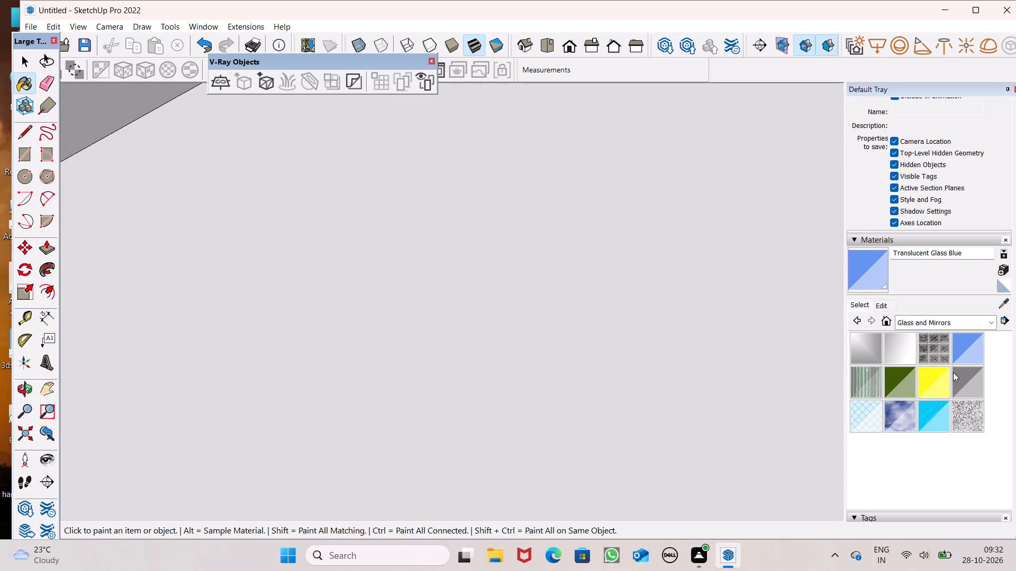
drag(961, 383, 956, 377)
scroll(464, 153, down, 7)
scroll(337, 144, down, 15)
middle_drag(425, 198, 275, 164)
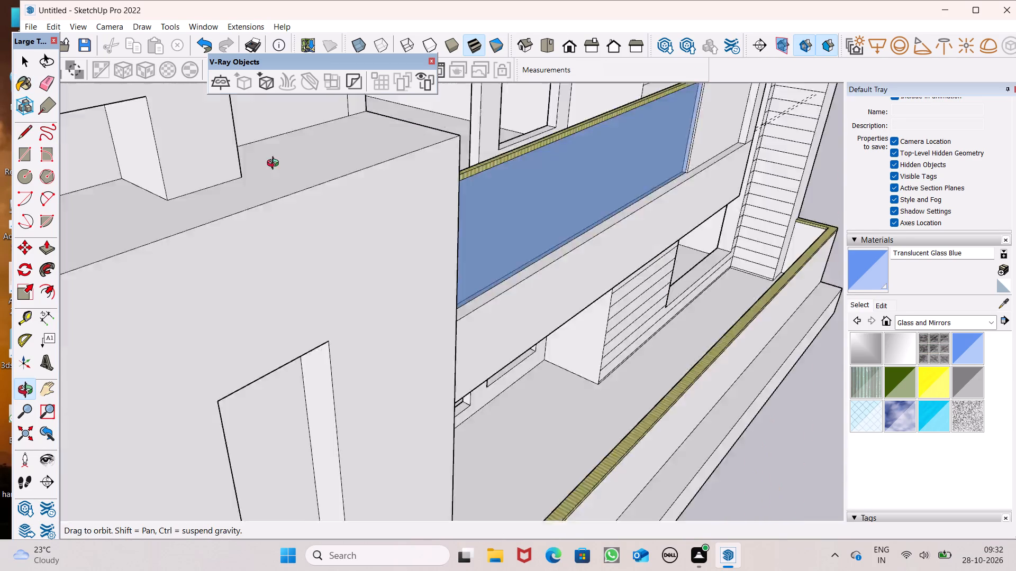
middle_drag(275, 164, 204, 149)
click(976, 382)
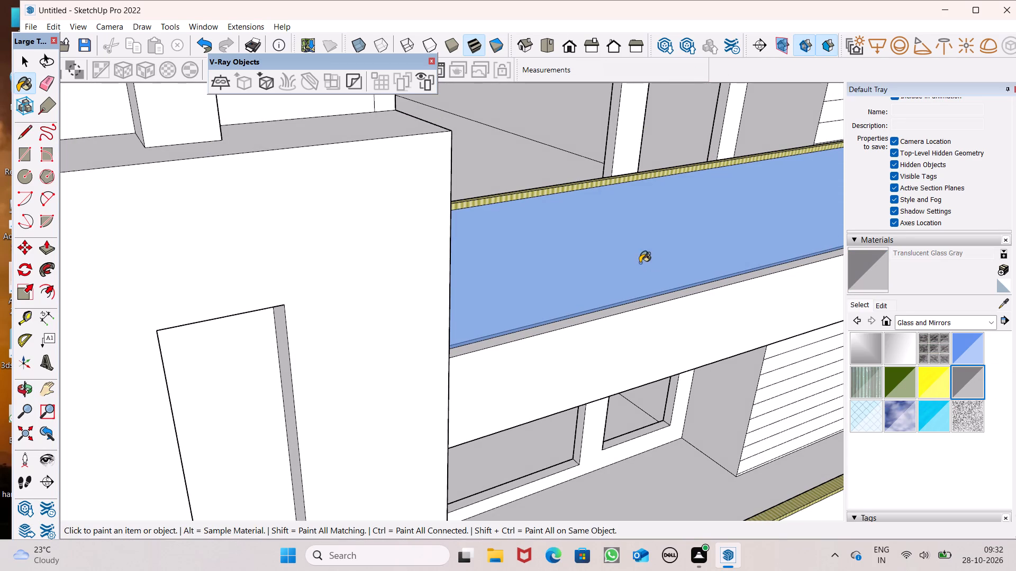
drag(640, 263, 633, 256)
Paint the front face of the lowest balcony's panel with Translucent Glass Gray.
scroll(362, 49, down, 7)
scroll(530, 178, down, 6)
scroll(520, 189, up, 1)
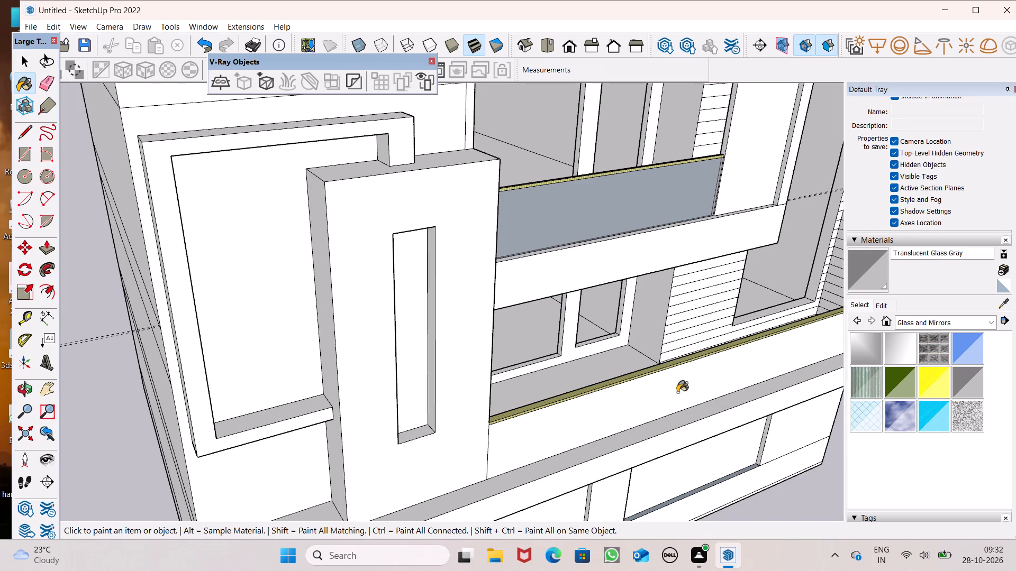
click(677, 392)
Paint the inner face of the middle balcony panel with Translucent Glass Gray.
scroll(571, 343, up, 6)
scroll(551, 287, down, 11)
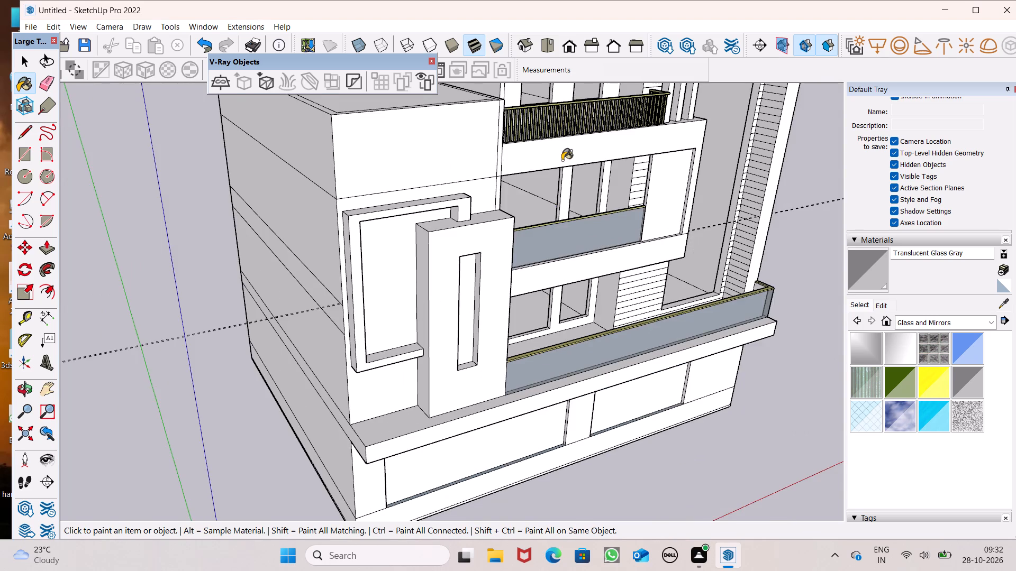
scroll(564, 157, up, 7)
scroll(575, 239, up, 9)
scroll(514, 244, up, 6)
middle_drag(559, 337, 563, 338)
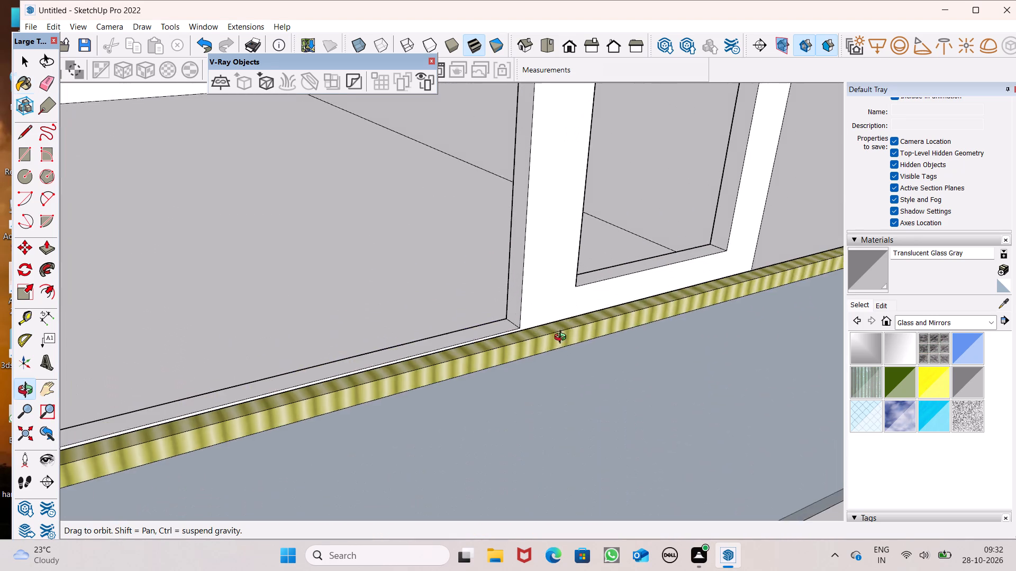
middle_drag(563, 338, 820, 275)
middle_drag(536, 375, 534, 375)
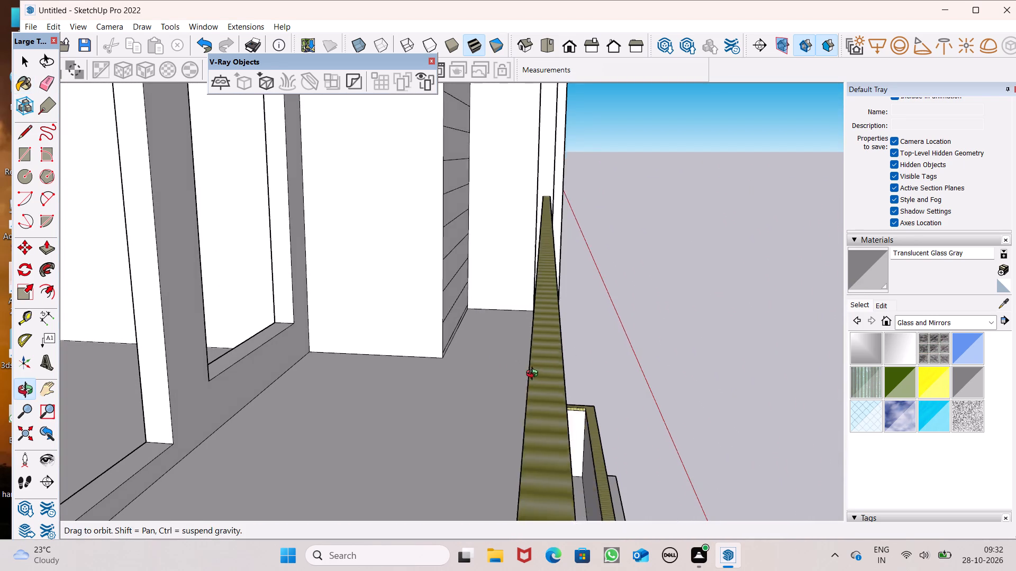
middle_drag(534, 375, 583, 346)
scroll(559, 357, up, 1)
click(652, 320)
Paint the inner face of the lowest balcony's long front panel with Translucent Glass Gray.
middle_drag(634, 330, 400, 342)
scroll(452, 245, down, 3)
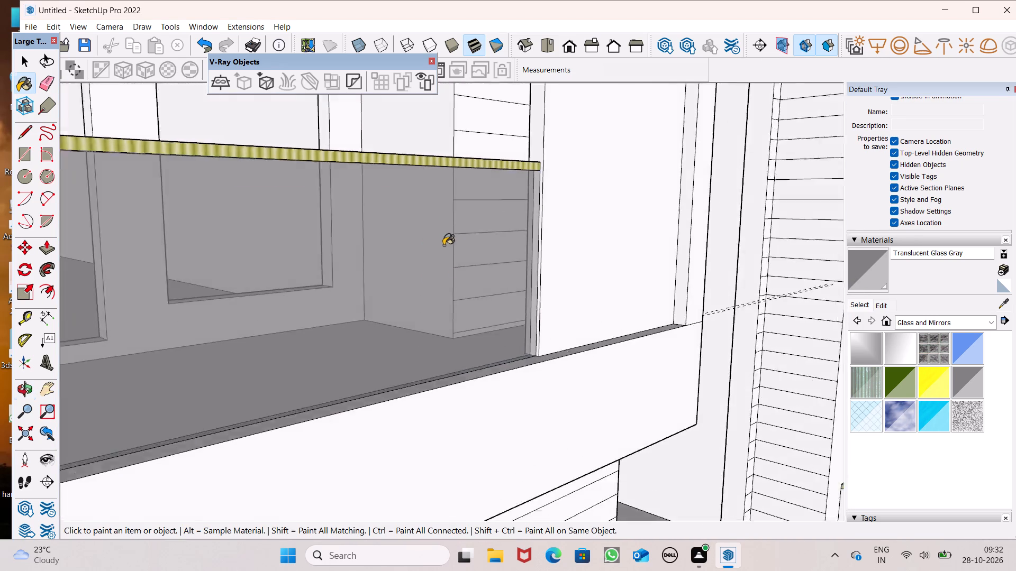
scroll(443, 245, down, 18)
middle_drag(475, 319, 523, 403)
scroll(503, 372, up, 8)
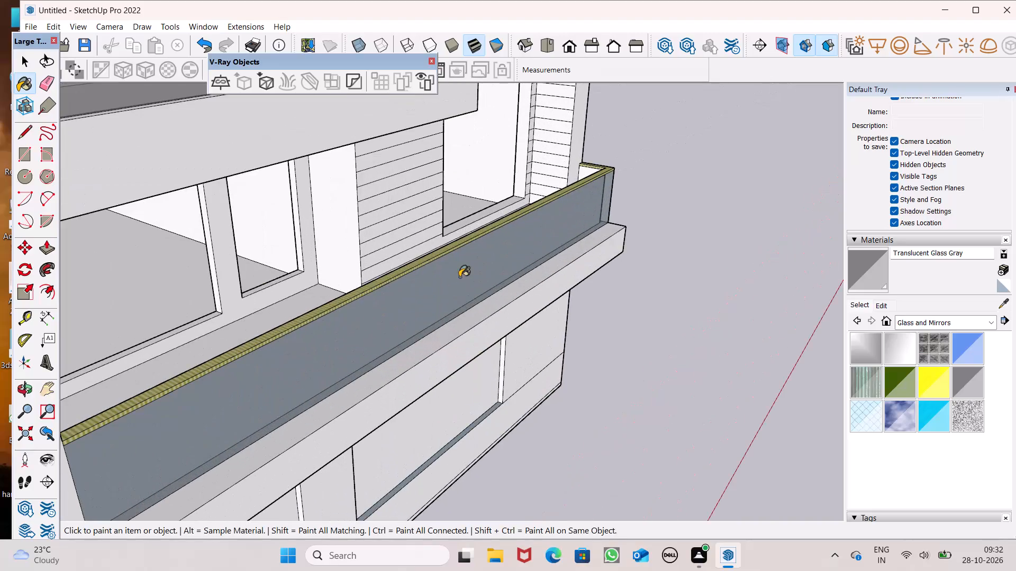
scroll(487, 237, up, 8)
middle_drag(477, 205, 617, 238)
scroll(617, 238, up, 1)
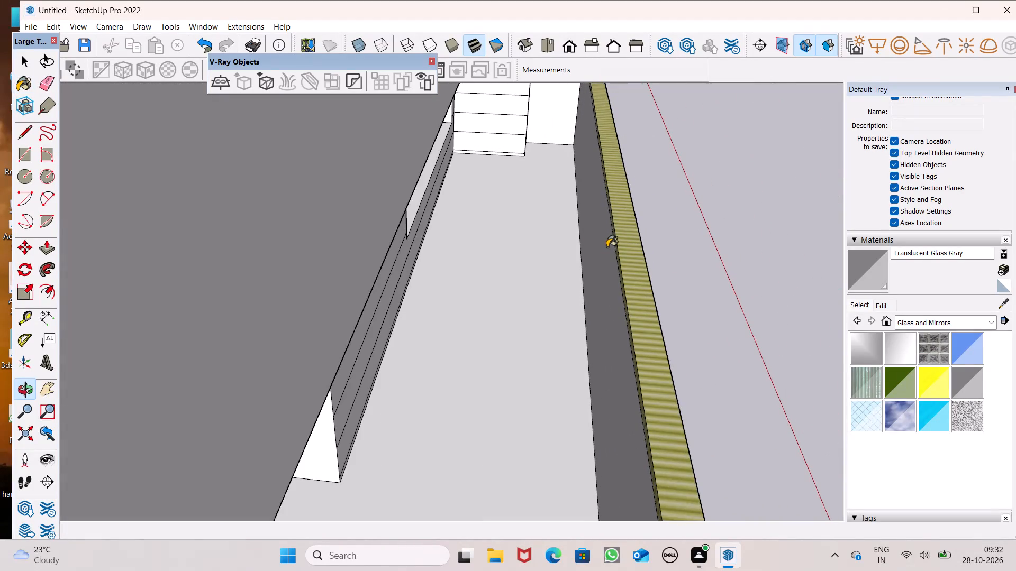
click(607, 247)
Paint the inner and outer faces of the lowest balcony's short side panel with Translucent Glass Gray.
middle_drag(638, 270, 500, 285)
scroll(500, 288, up, 1)
scroll(494, 236, down, 8)
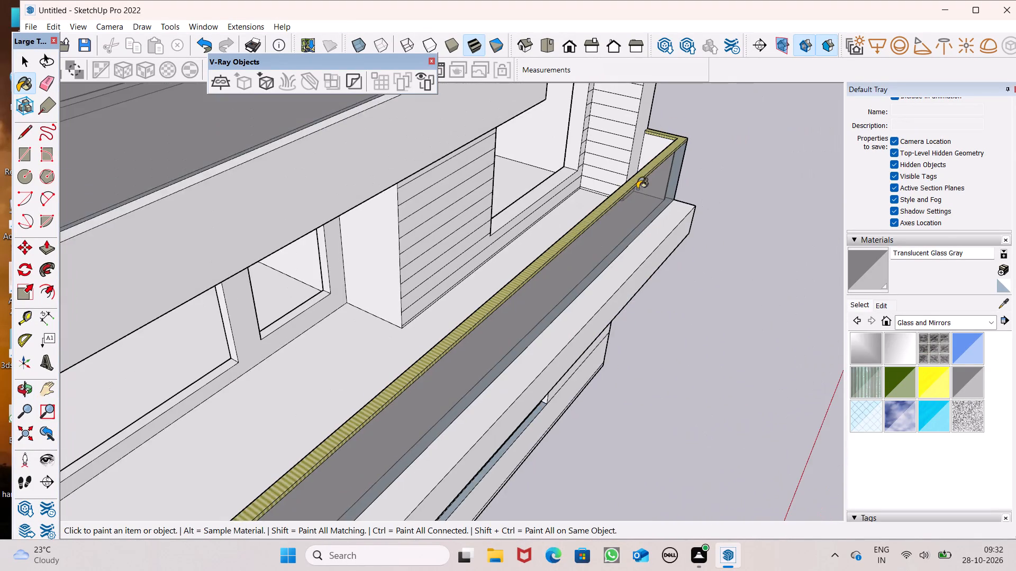
scroll(679, 152, up, 7)
click(636, 157)
middle_drag(658, 171, 177, 136)
scroll(196, 129, up, 1)
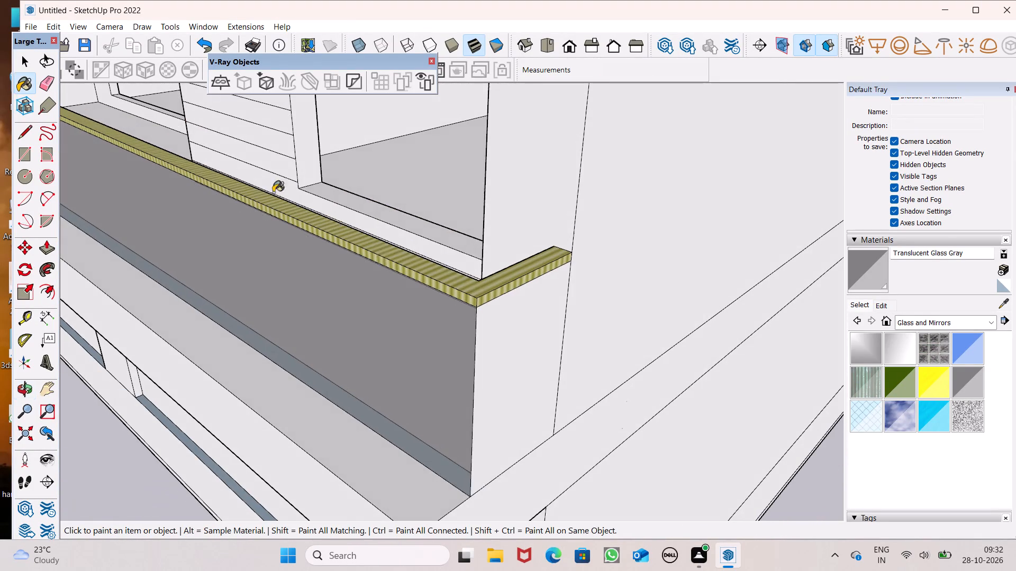
drag(515, 349, 494, 330)
scroll(406, 225, down, 4)
middle_drag(421, 247, 685, 199)
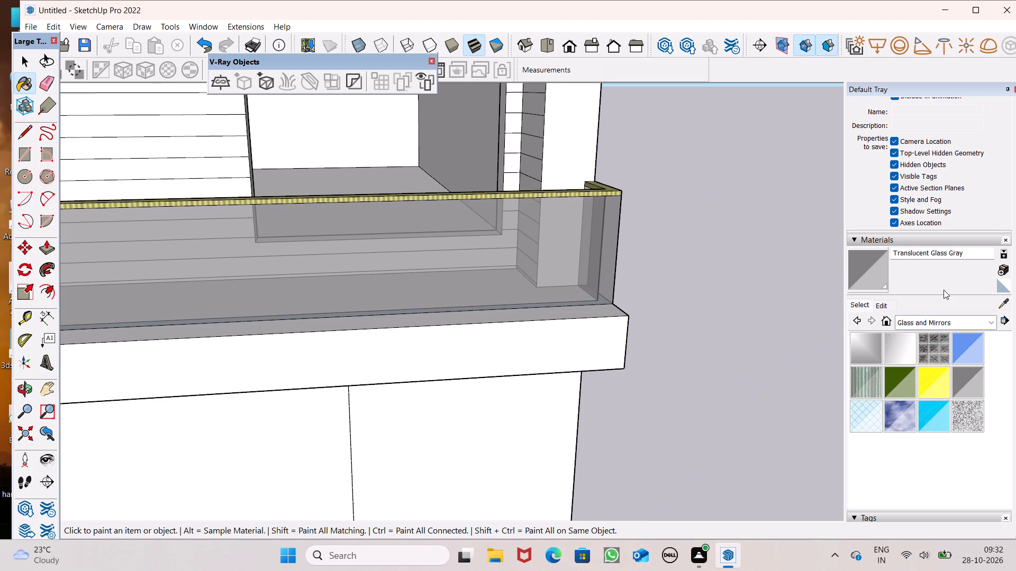
Open the color, texture and opacity settings of the Translucent Glass Gray material.
click(892, 305)
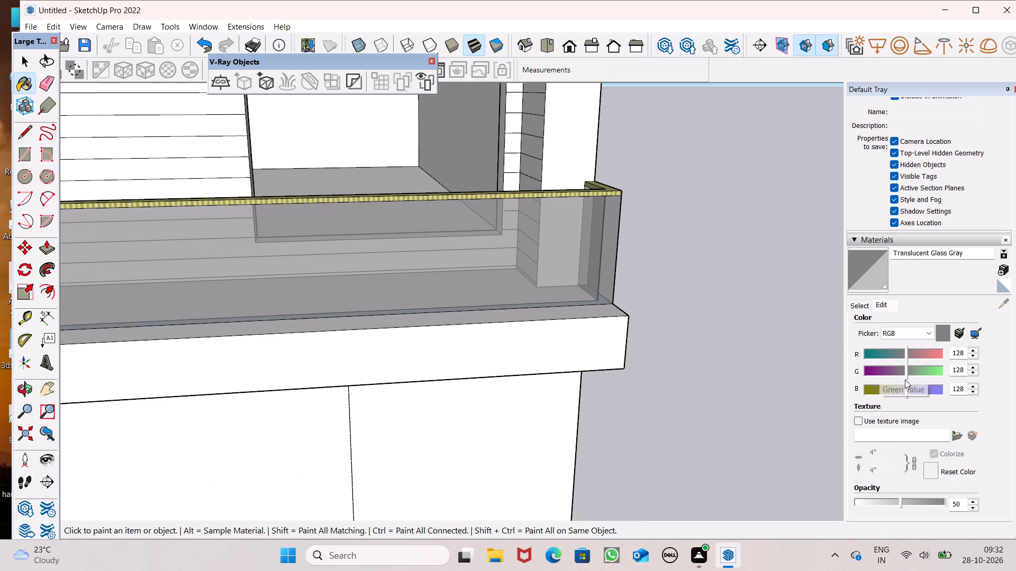
key(space)
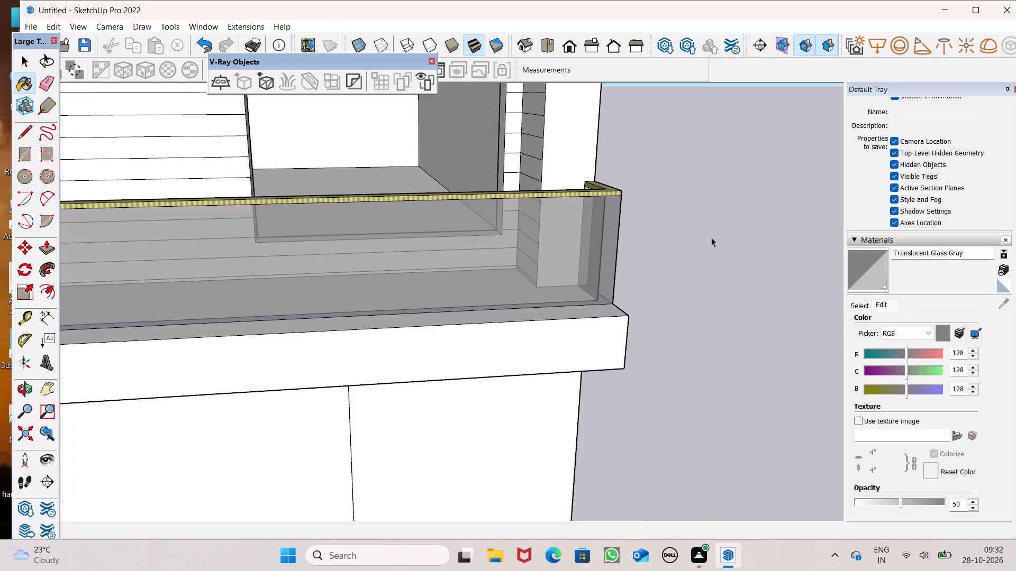
Examine the whole front facade and its balcony railings from close up, from above and from a distance.
click(709, 234)
scroll(629, 220, down, 6)
scroll(515, 297, down, 11)
middle_drag(600, 334, 548, 286)
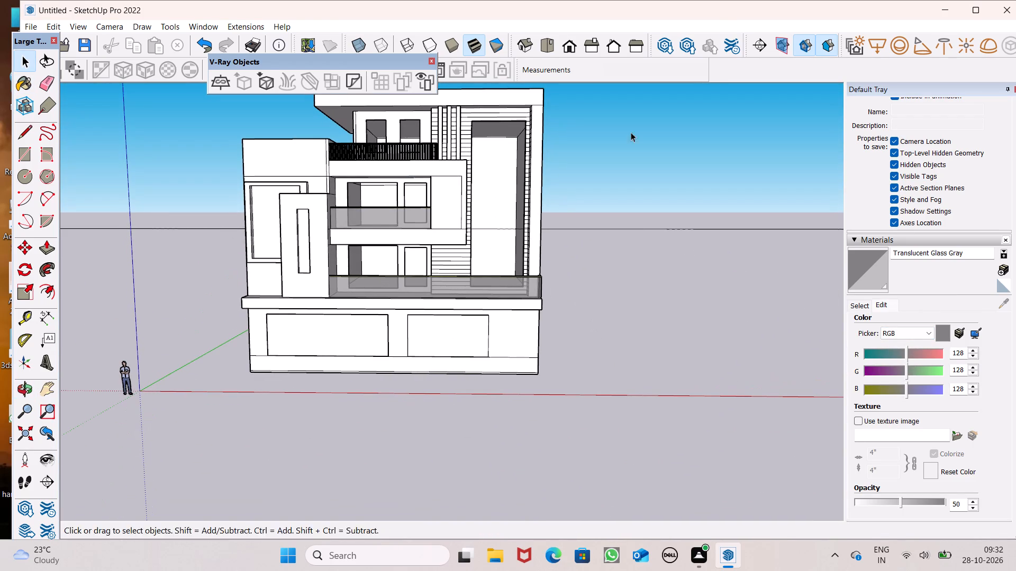
scroll(441, 132, up, 5)
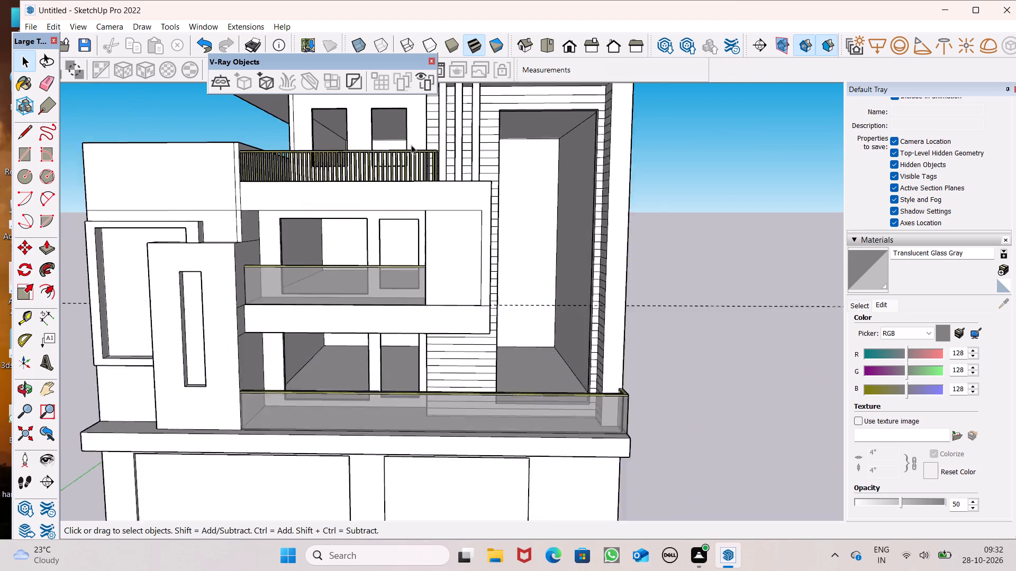
scroll(411, 145, up, 2)
scroll(331, 166, up, 3)
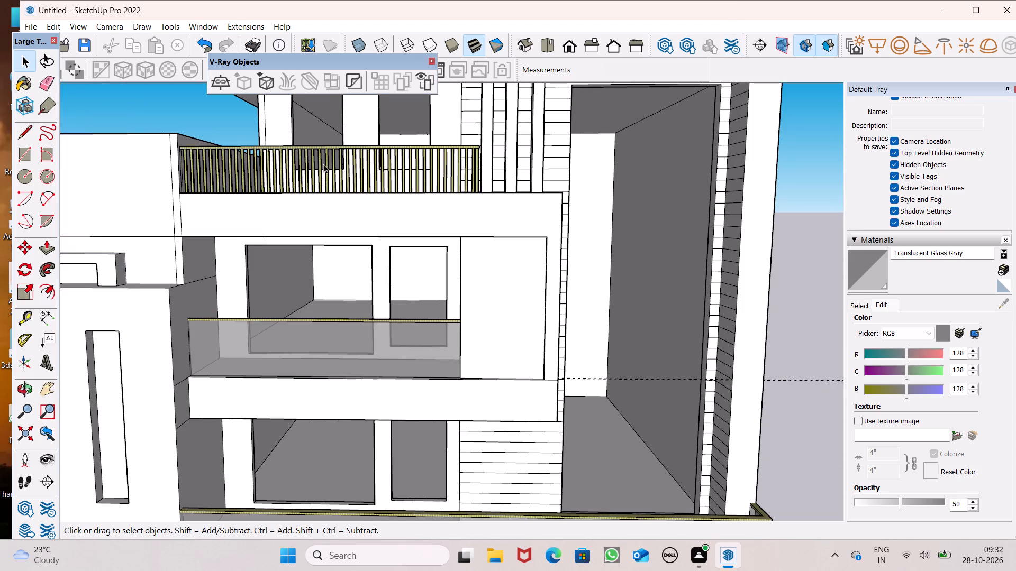
scroll(329, 165, down, 4)
middle_drag(381, 231, 397, 361)
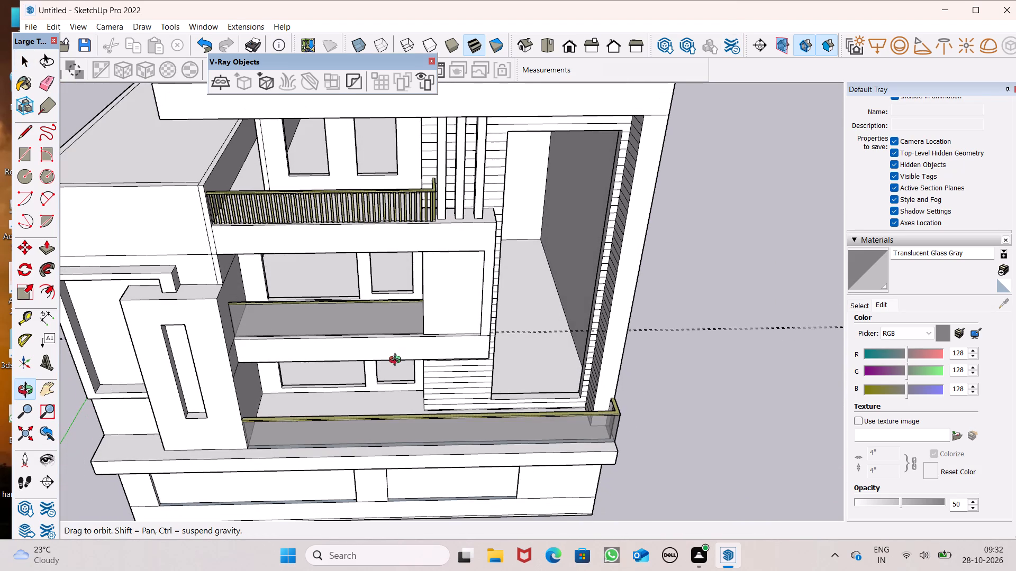
middle_drag(397, 361, 395, 264)
scroll(395, 264, up, 1)
scroll(395, 263, down, 1)
scroll(442, 266, down, 2)
middle_drag(482, 331, 483, 333)
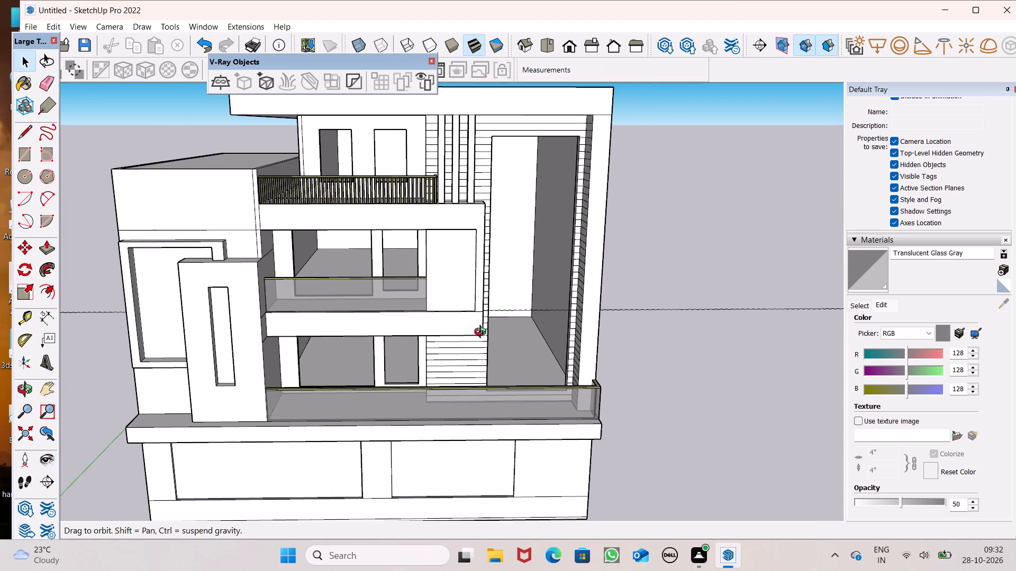
middle_drag(483, 333, 486, 357)
scroll(500, 339, up, 1)
scroll(515, 315, down, 6)
scroll(473, 299, down, 4)
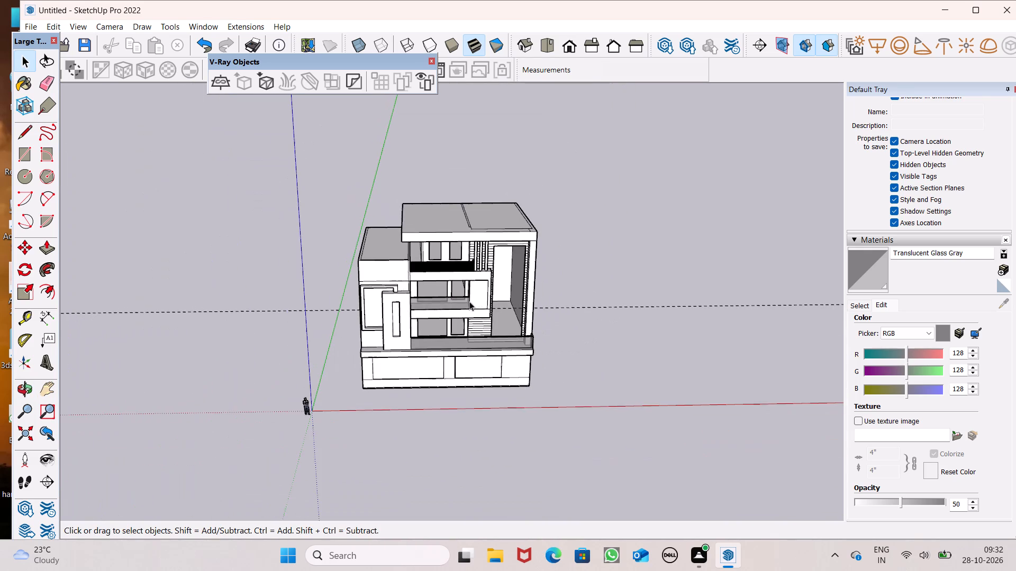
middle_drag(609, 377, 601, 305)
scroll(601, 305, up, 1)
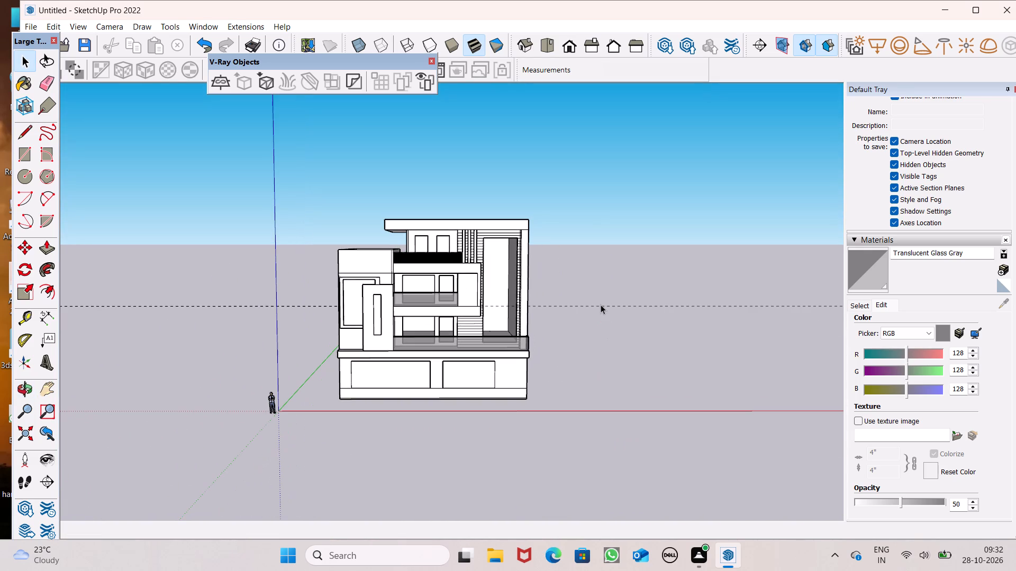
scroll(659, 242, up, 1)
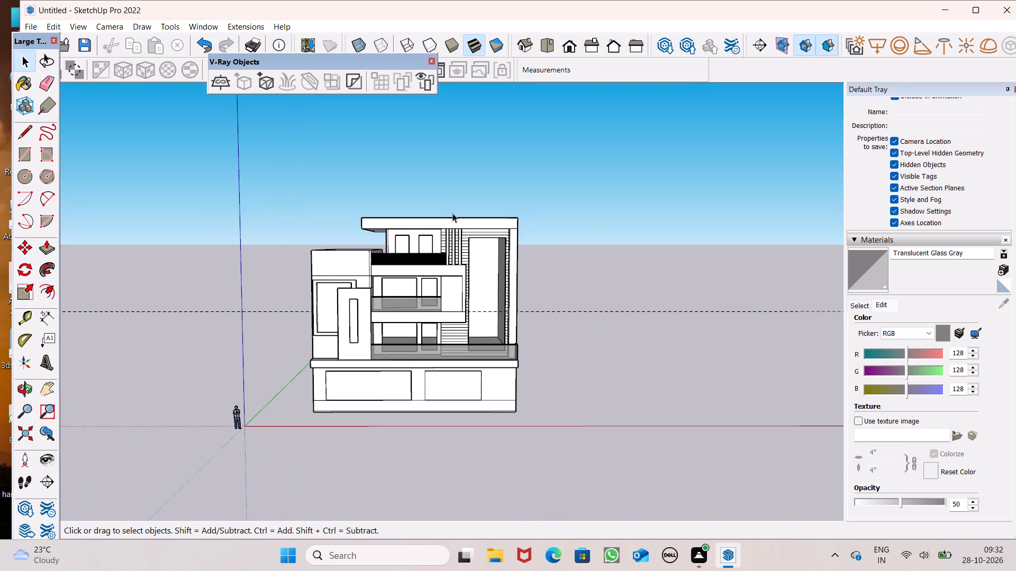
scroll(452, 213, up, 2)
scroll(373, 217, down, 3)
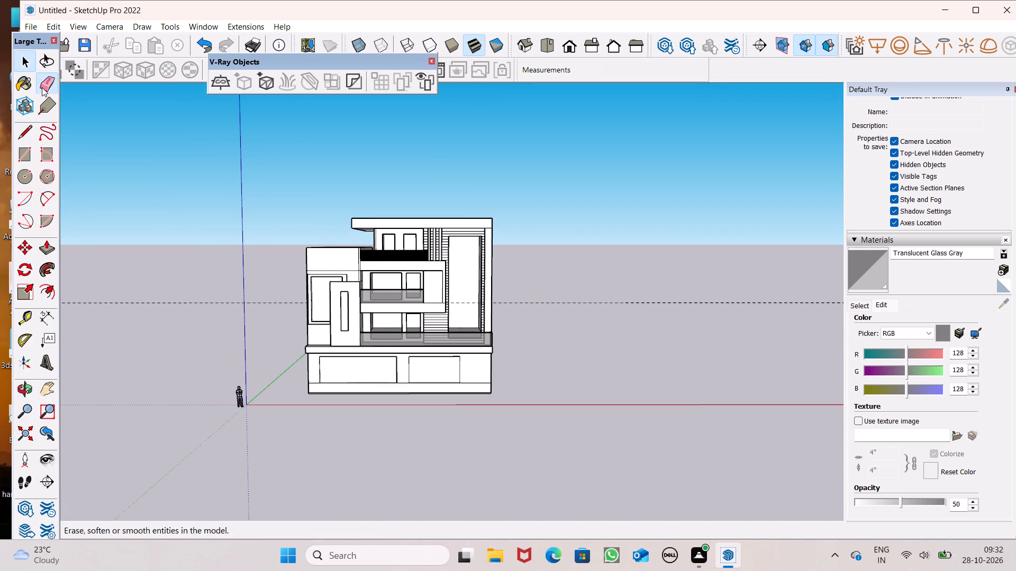
Erase the dashed construction guide line running horizontally across the house.
click(42, 87)
drag(84, 211, 94, 350)
key(space)
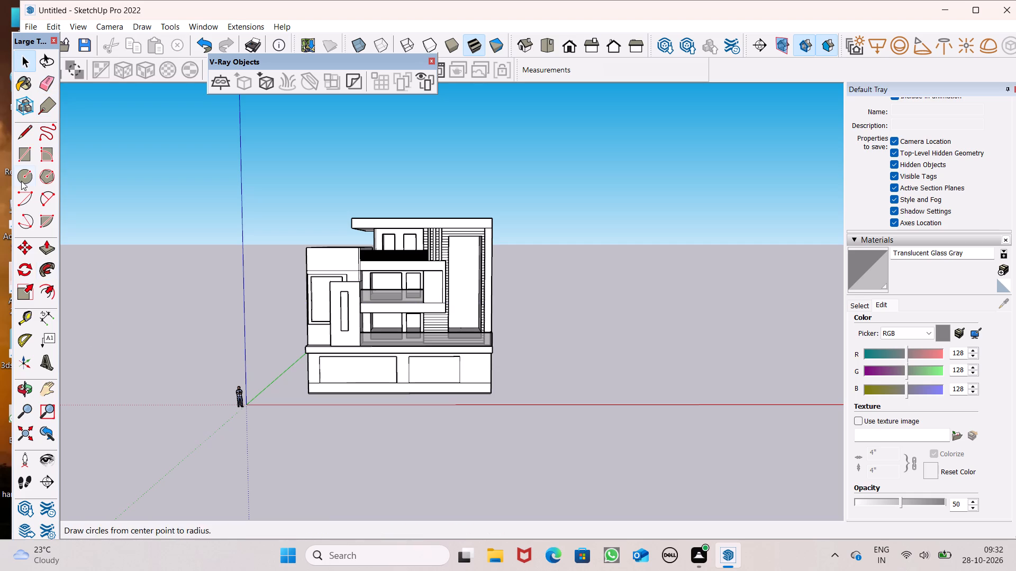
Draw an upright rectangle about 8' 6" wide and 23' 10" high in the empty space beside the house.
click(25, 153)
scroll(723, 426, up, 4)
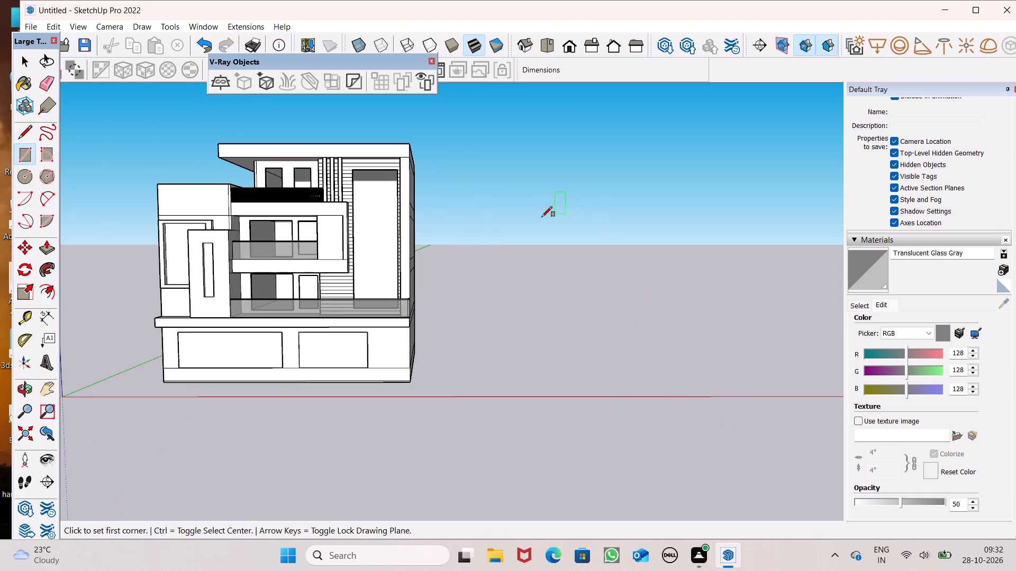
click(451, 187)
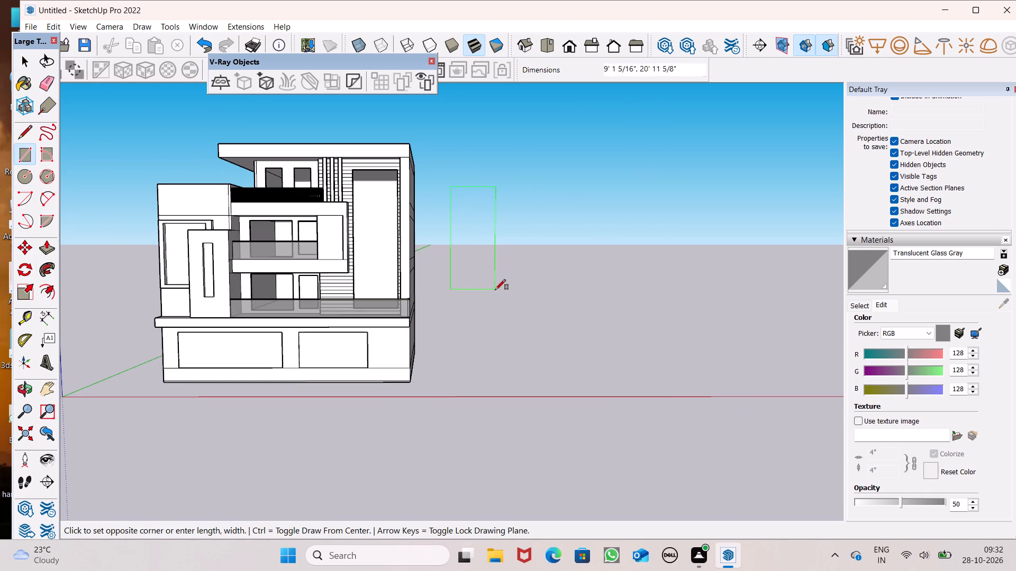
click(492, 303)
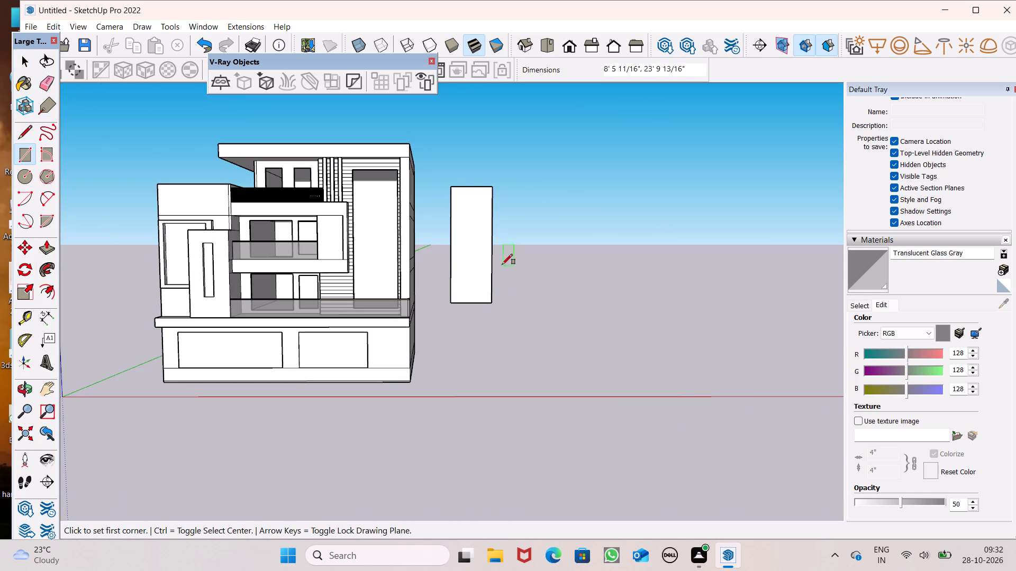
drag(495, 260, 487, 256)
key(space)
Offset the outline of the upright rectangle inward to form a narrow frame border.
scroll(479, 256, up, 3)
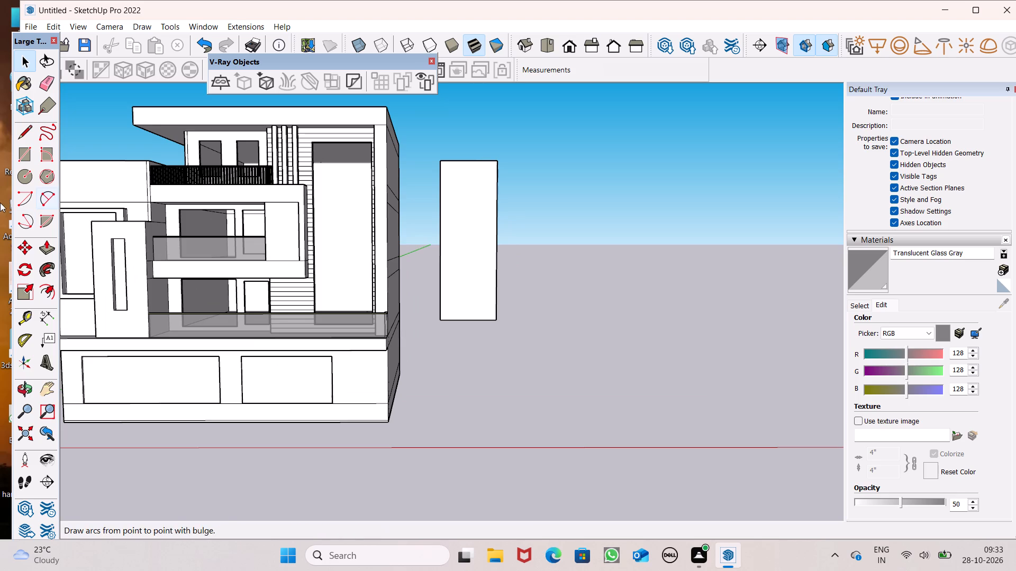
click(51, 297)
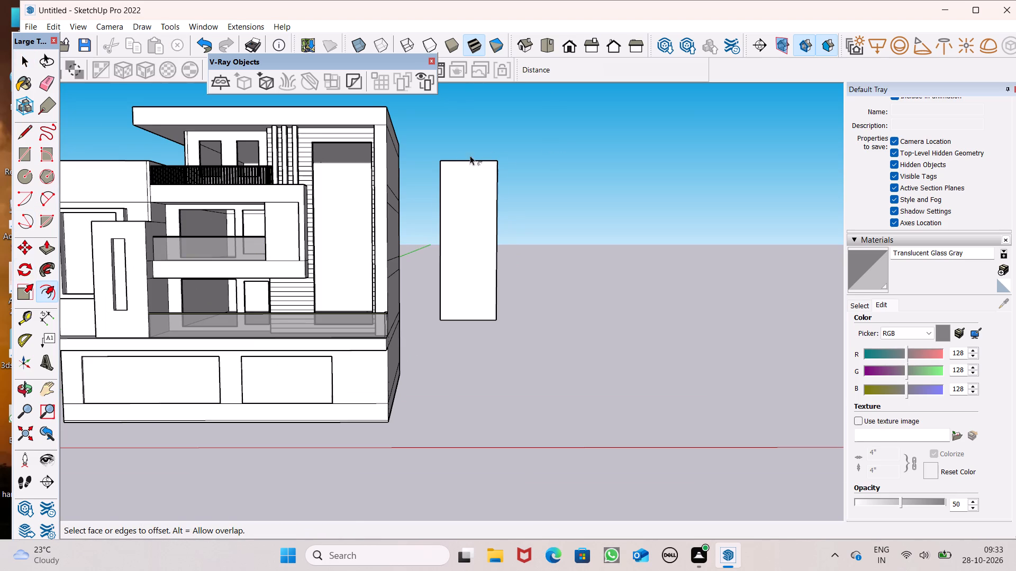
scroll(452, 160, up, 9)
click(454, 168)
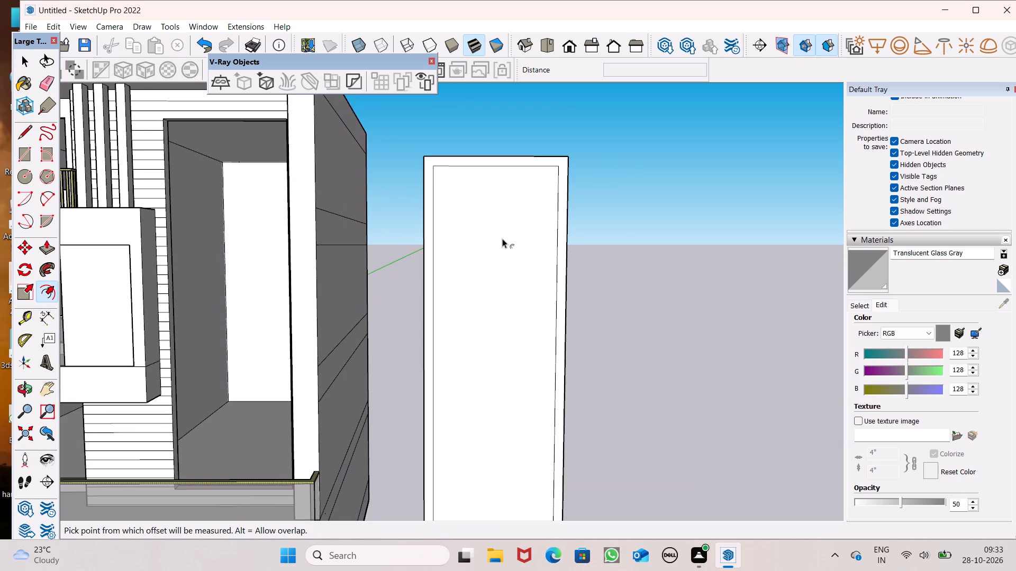
key(space)
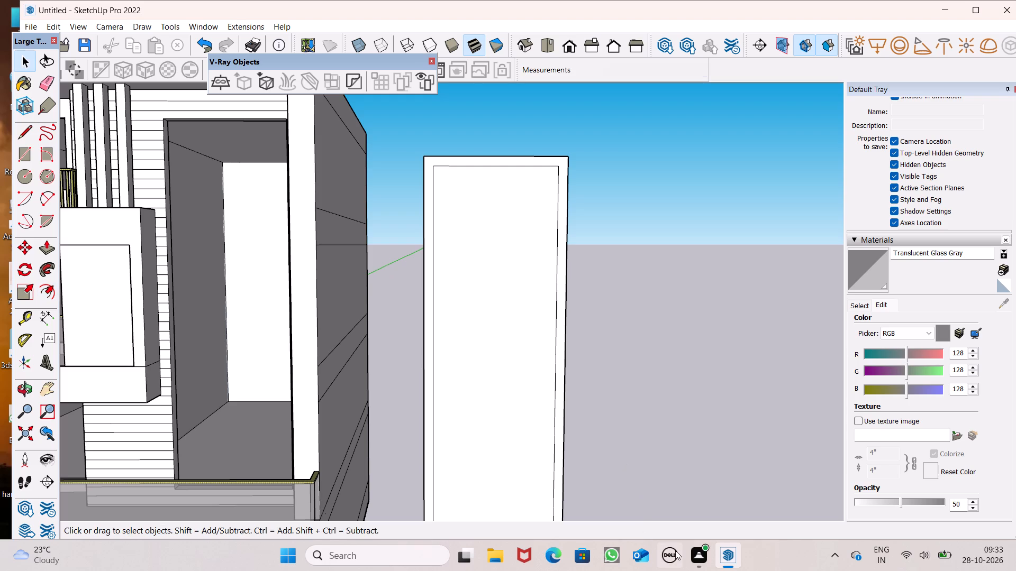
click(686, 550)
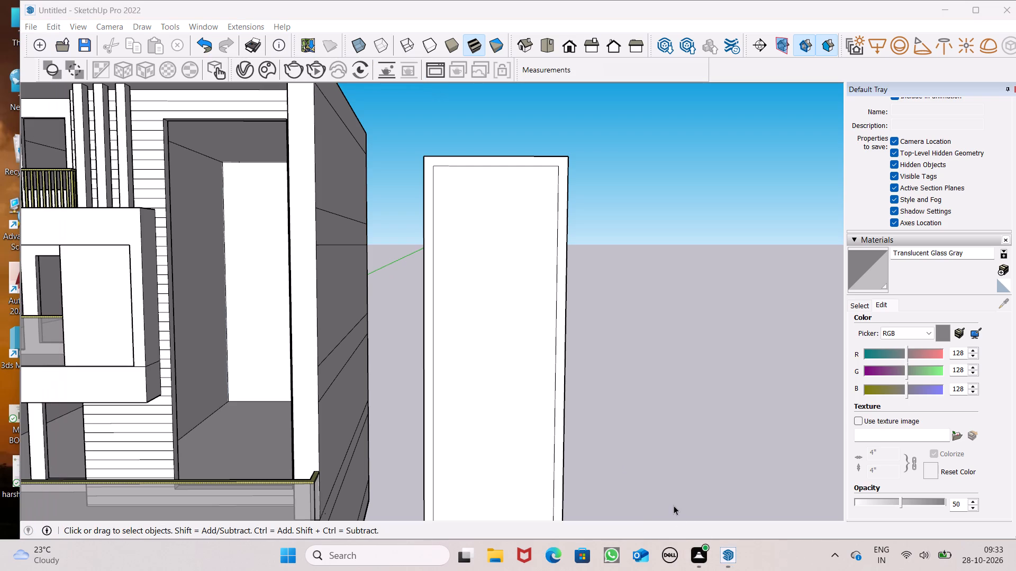
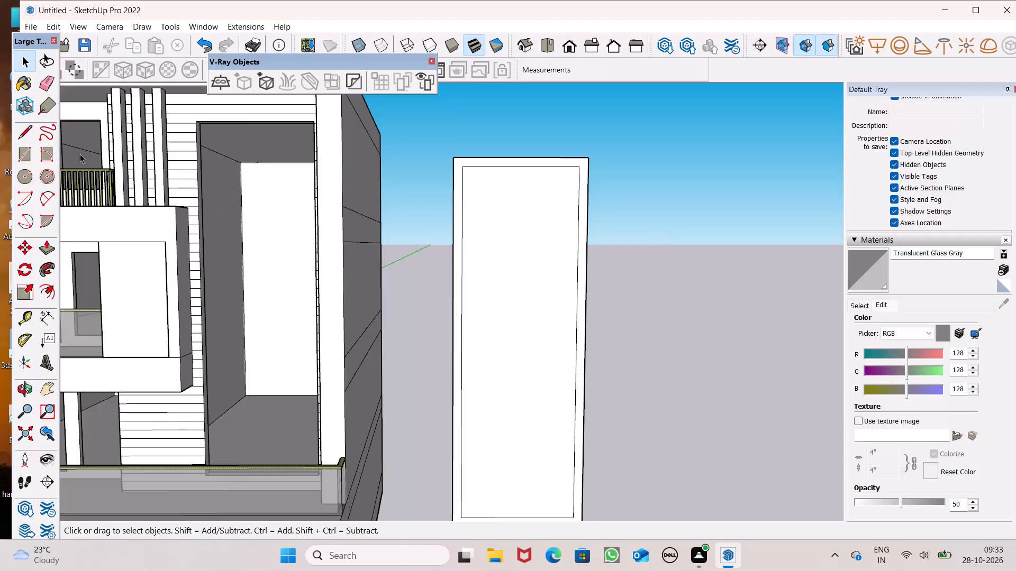
Draw a horizontal crossbar rectangle about 8" high and 7' 4" wide between the inner side edges of the tall panel.
click(23, 159)
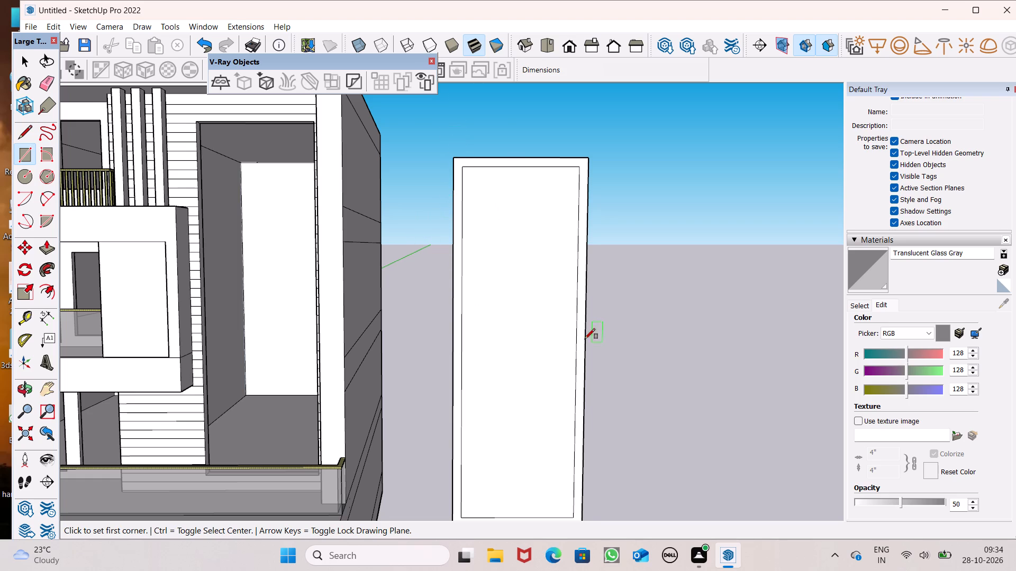
scroll(560, 329, up, 2)
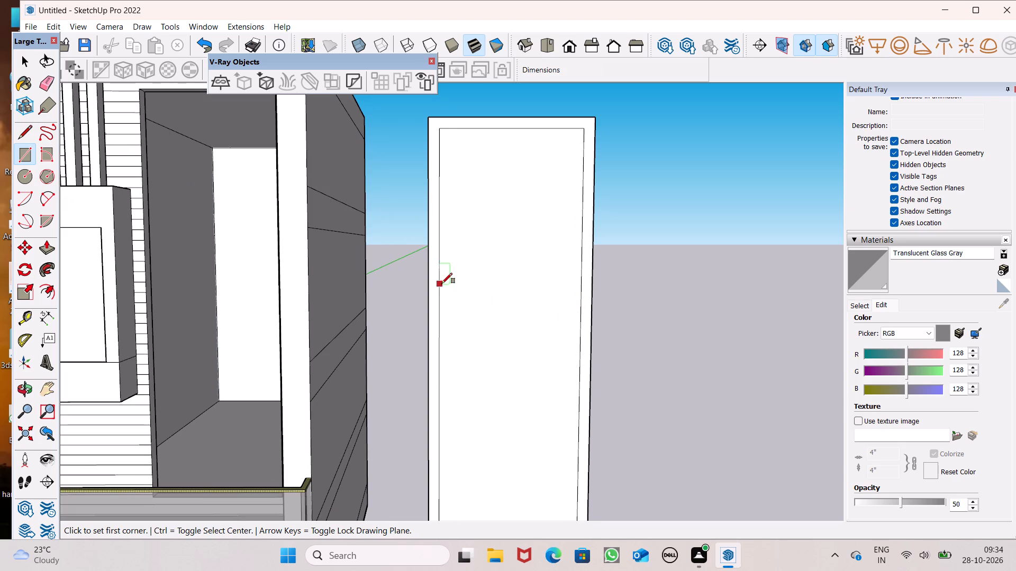
click(442, 280)
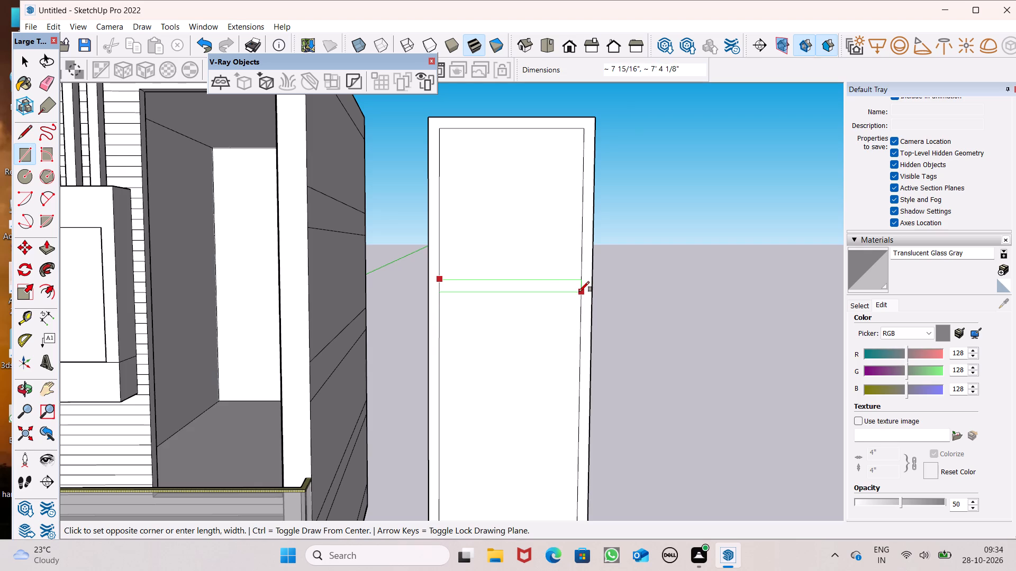
click(579, 292)
scroll(536, 190, down, 7)
scroll(541, 258, up, 4)
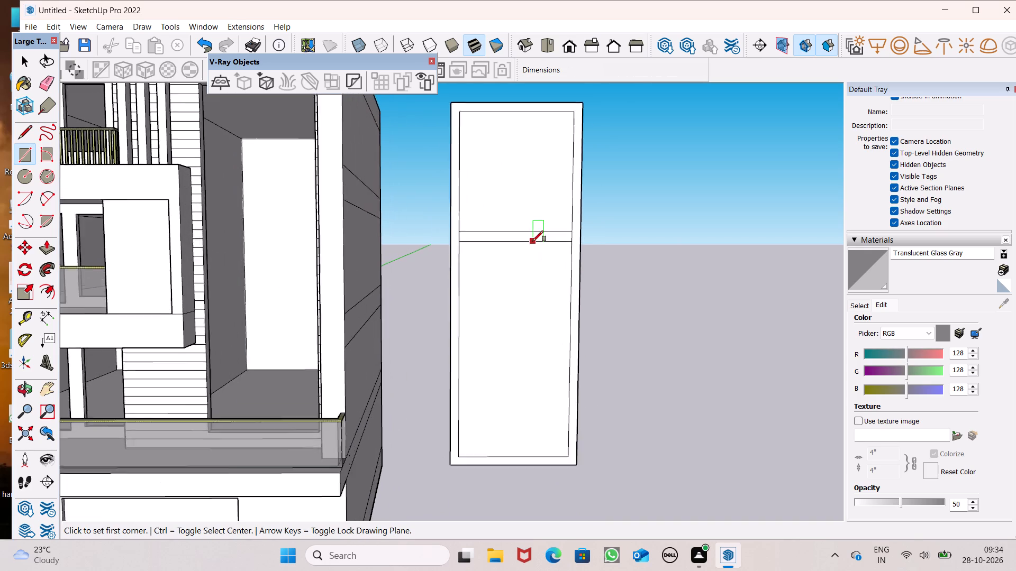
Move the crossbar vertically along the panel's inner edge to about one third of the height below the top.
scroll(533, 241, up, 2)
key(space)
double_click(522, 232)
key(m)
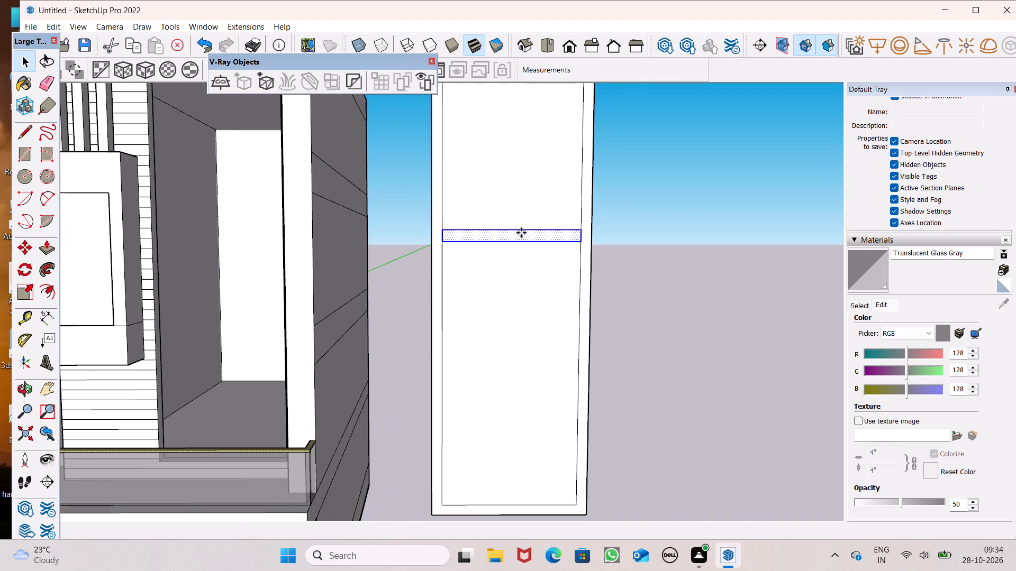
key(Return)
scroll(517, 209, down, 3)
scroll(537, 244, up, 5)
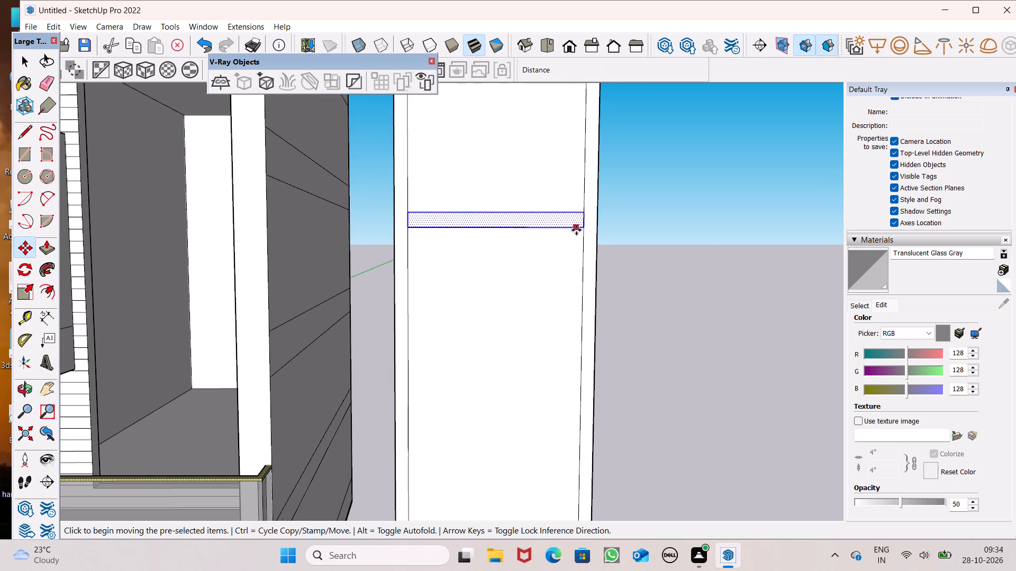
drag(583, 228, 585, 196)
scroll(585, 183, down, 6)
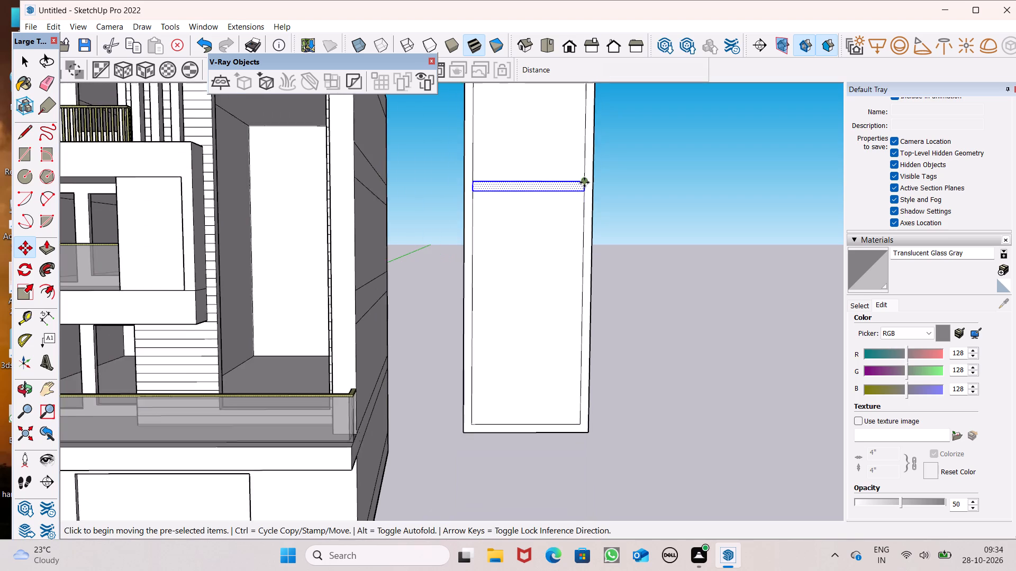
drag(584, 190, 584, 192)
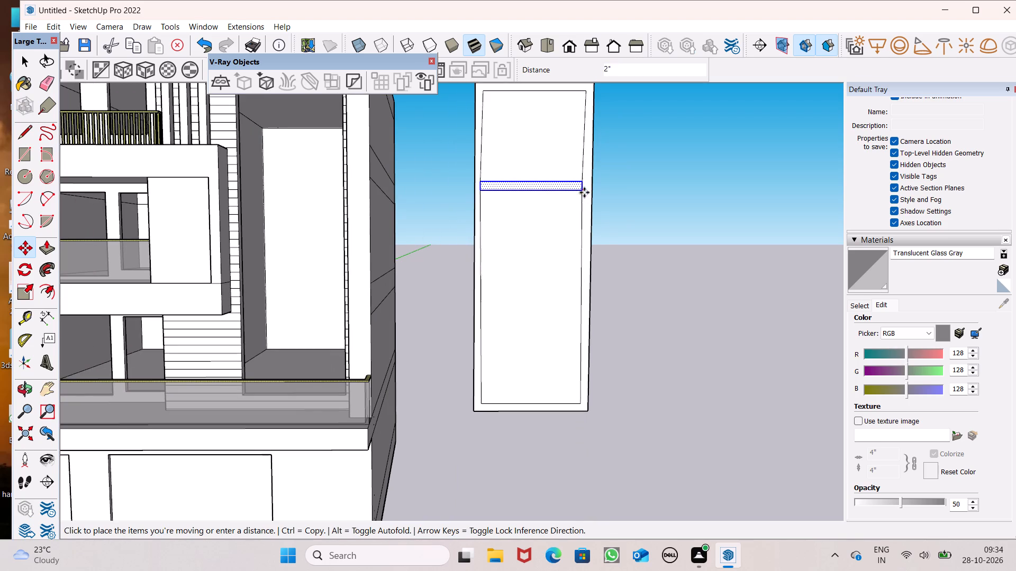
drag(584, 192, 585, 209)
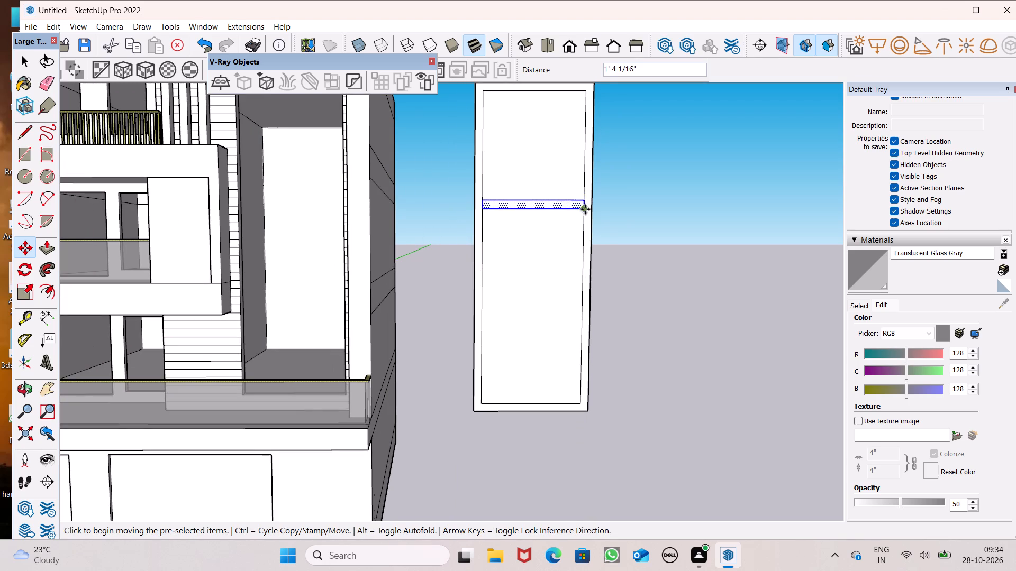
Copy the crossbar straight down inside the frame so the panel is divided into three panes.
ctrl+drag(585, 209, 572, 312)
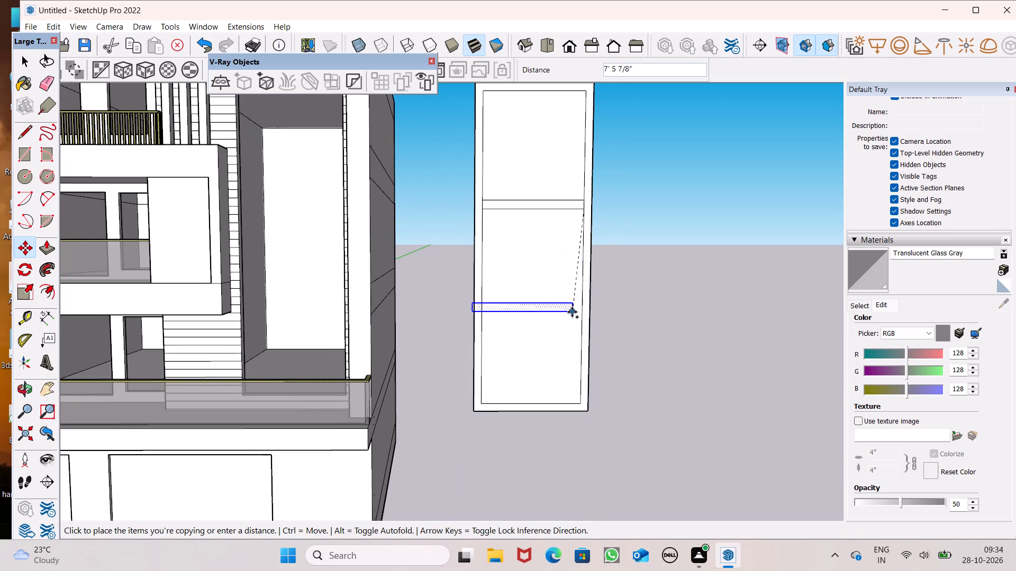
ctrl+drag(572, 312, 578, 305)
key(space)
click(632, 310)
scroll(595, 241, down, 2)
scroll(578, 160, up, 1)
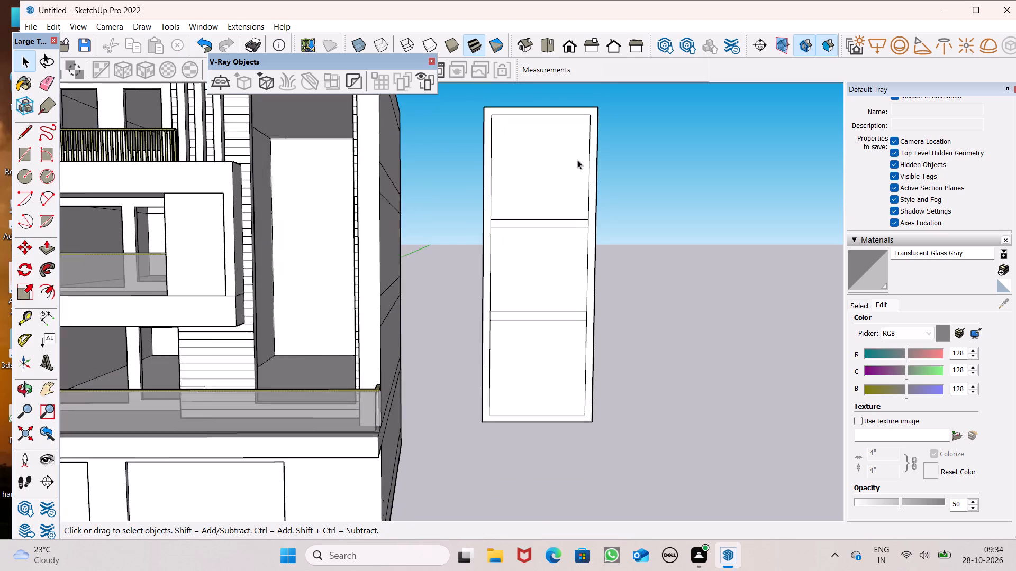
Erase the short vertical edges where both crossbars meet the side frame so they merge into one frame face.
scroll(577, 160, up, 2)
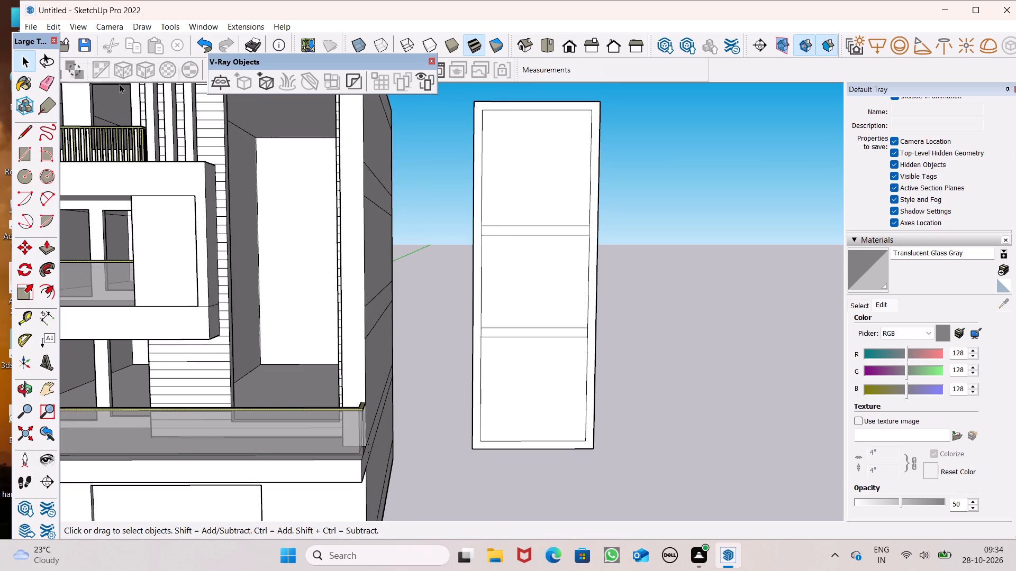
drag(38, 83, 48, 87)
scroll(471, 232, up, 2)
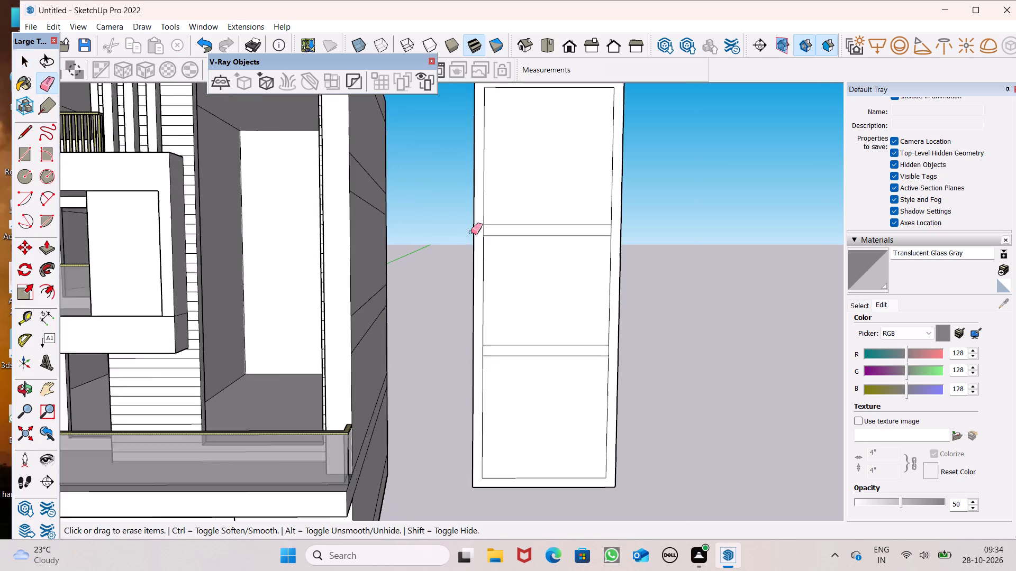
scroll(471, 232, up, 4)
click(506, 229)
scroll(514, 187, down, 7)
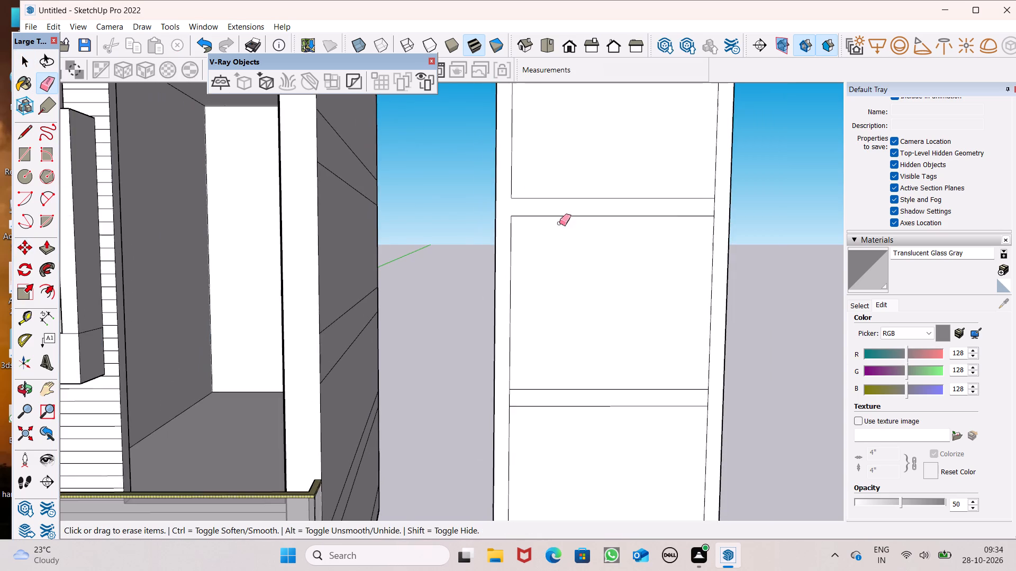
scroll(672, 224, up, 2)
click(721, 207)
scroll(668, 151, down, 5)
scroll(695, 342, up, 5)
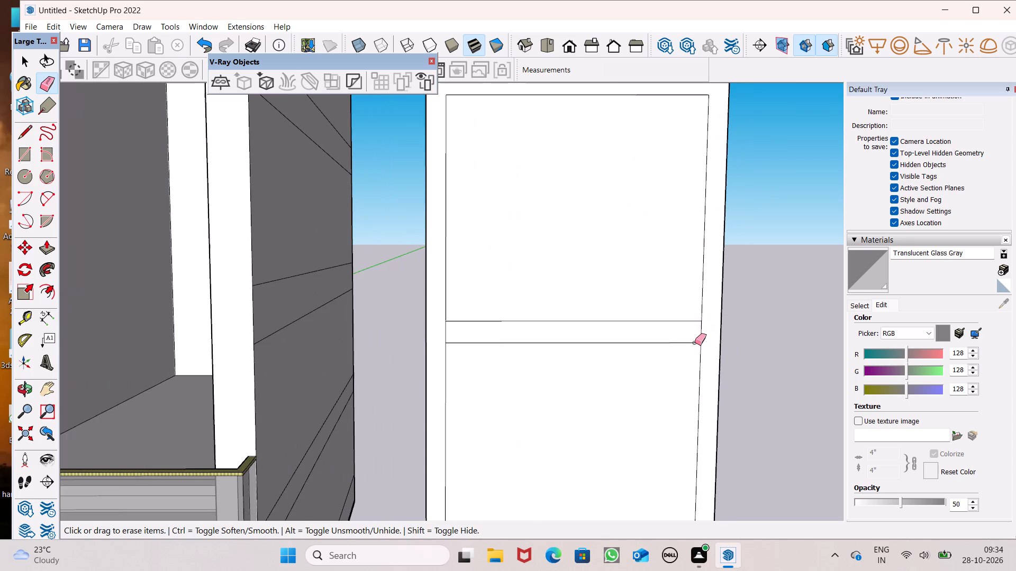
click(701, 337)
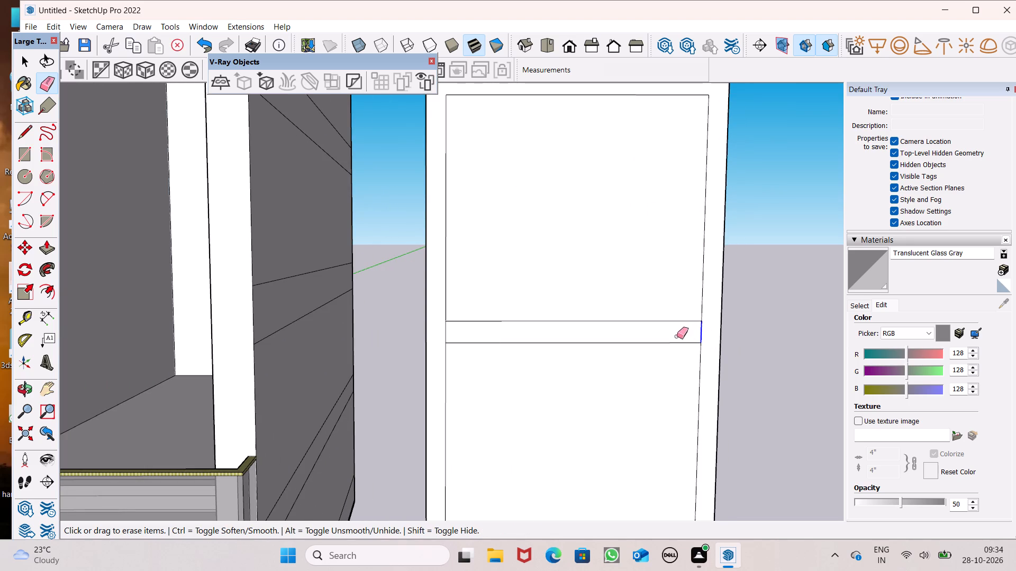
drag(450, 330, 442, 334)
drag(527, 298, 525, 275)
key(space)
Paint the panel's three panes with Translucent Glass Blue from the Glass and Mirrors materials.
scroll(543, 261, down, 11)
middle_drag(543, 280, 525, 296)
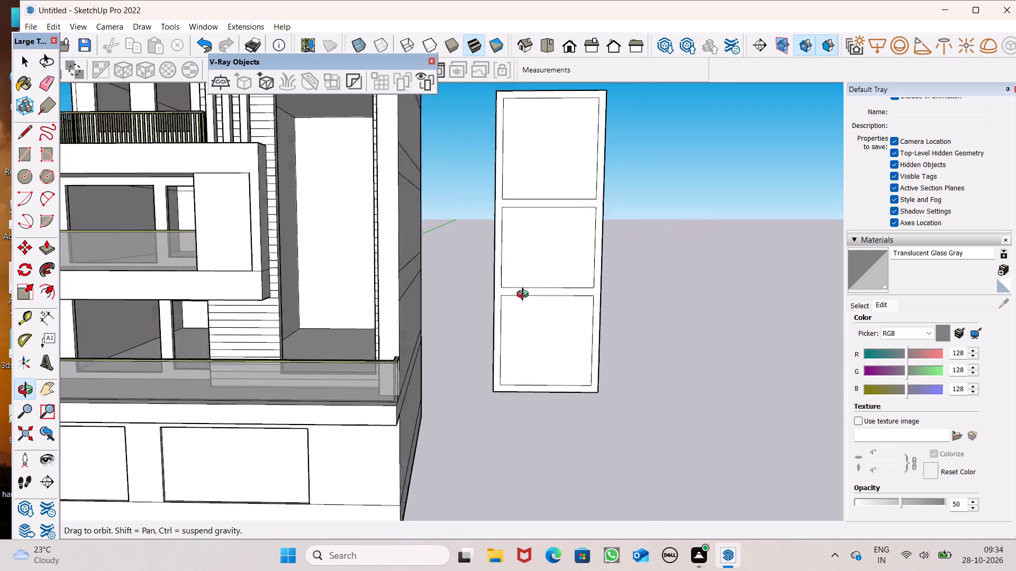
middle_drag(525, 296, 483, 283)
scroll(484, 284, up, 1)
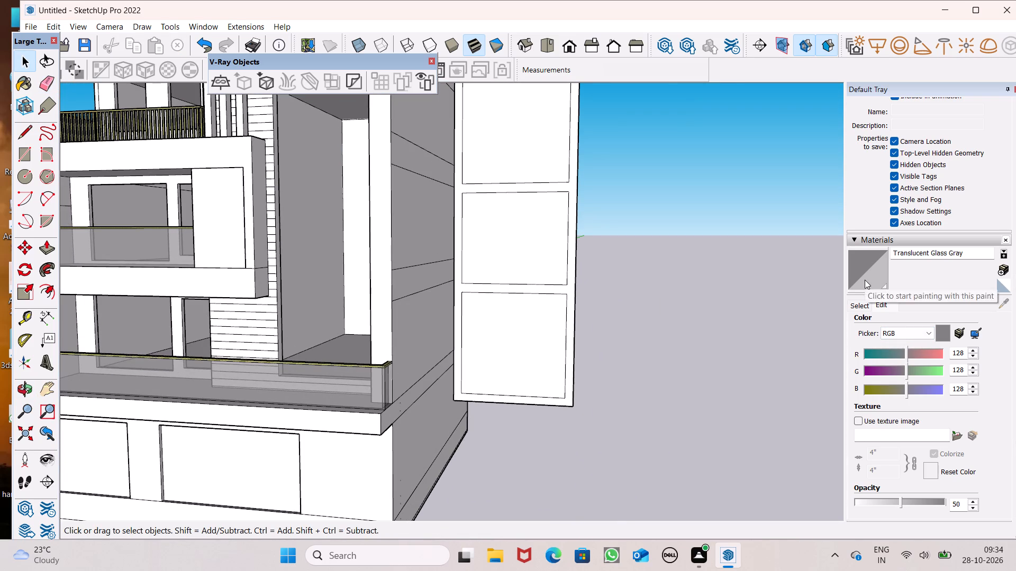
click(863, 308)
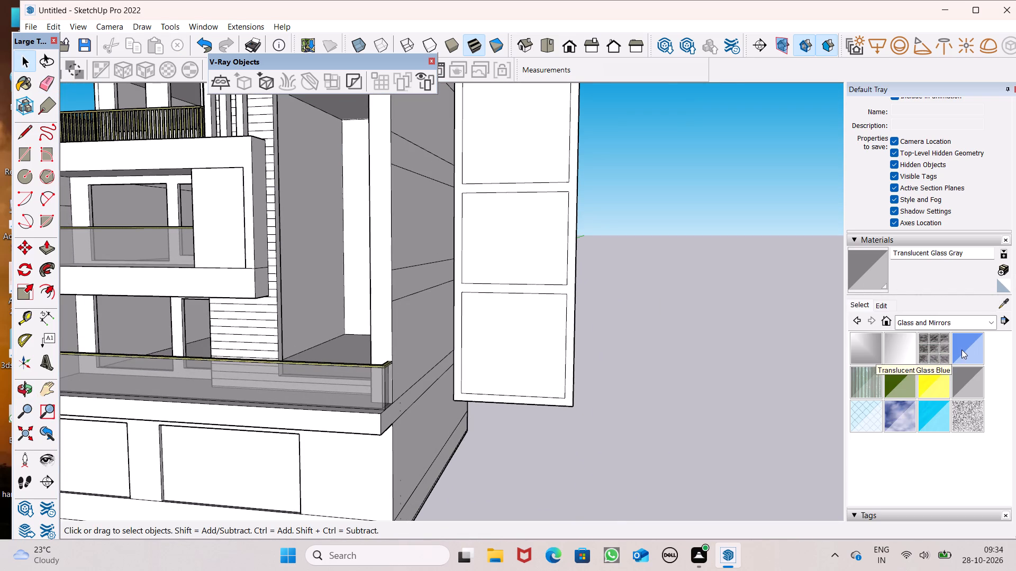
click(961, 349)
click(510, 153)
click(512, 232)
click(529, 336)
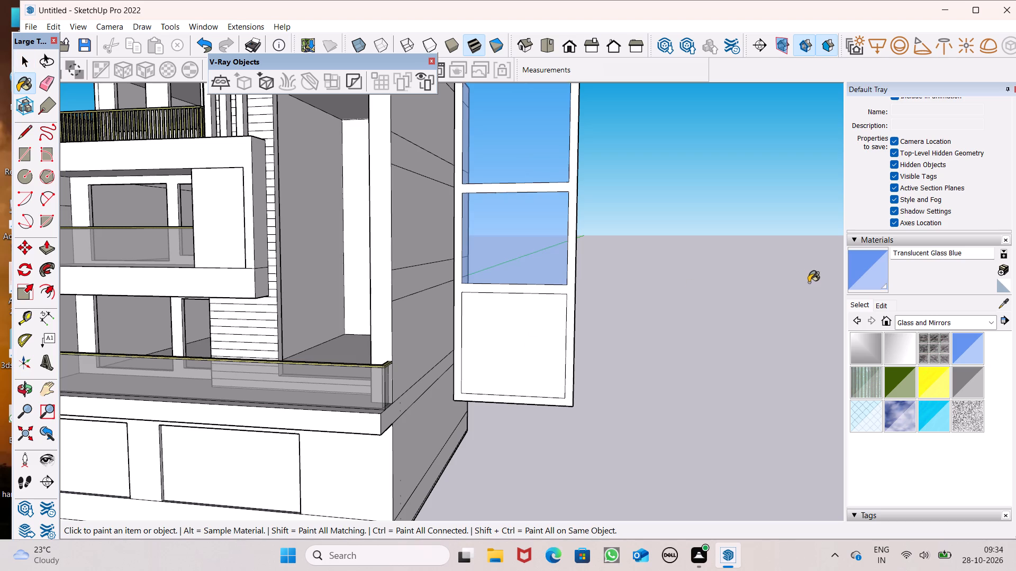
Darken the Translucent Glass Blue material to RGB 4, 53, 86.
click(884, 305)
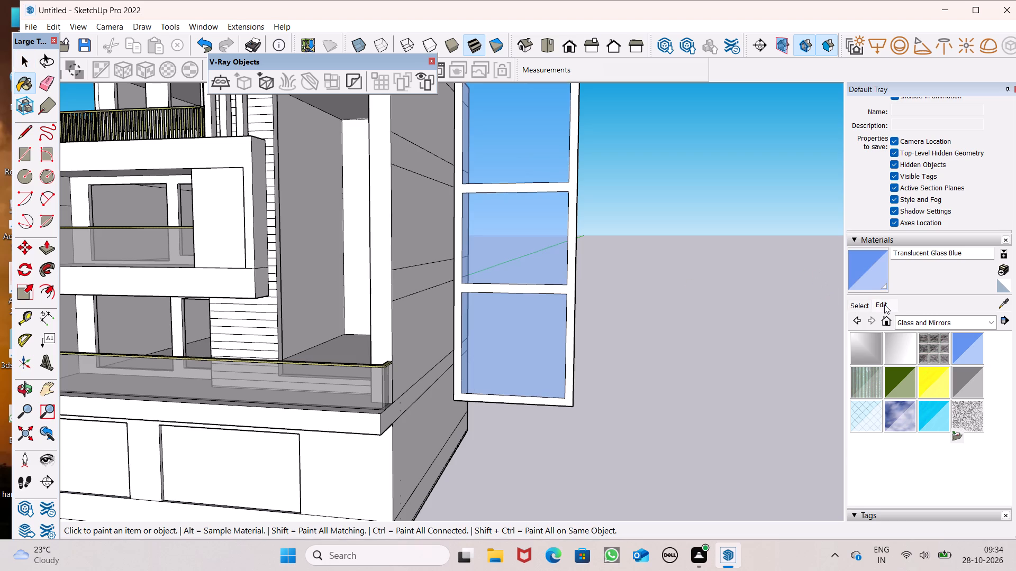
drag(900, 384, 893, 391)
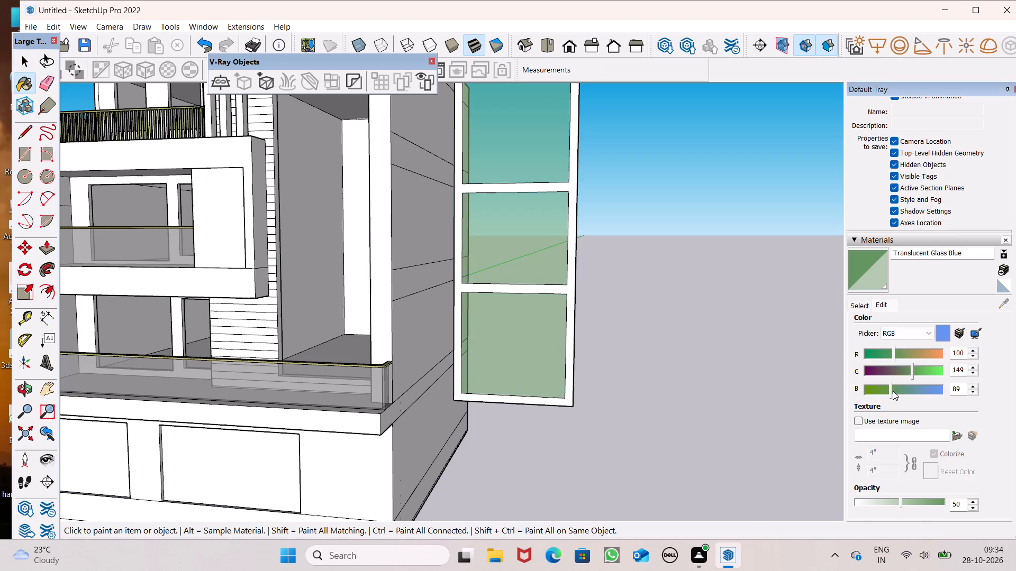
drag(893, 391, 892, 393)
click(883, 373)
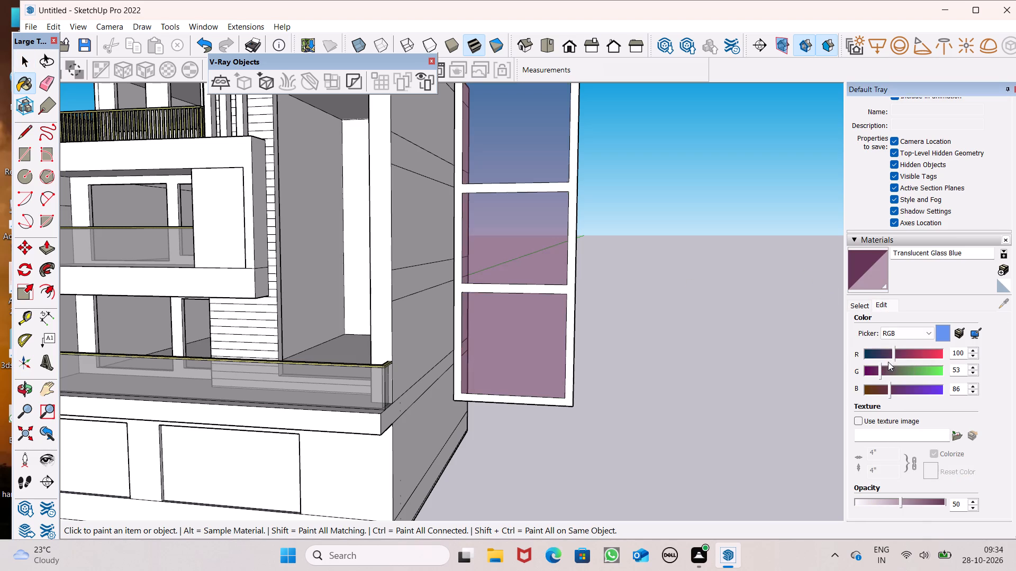
drag(880, 352, 870, 357)
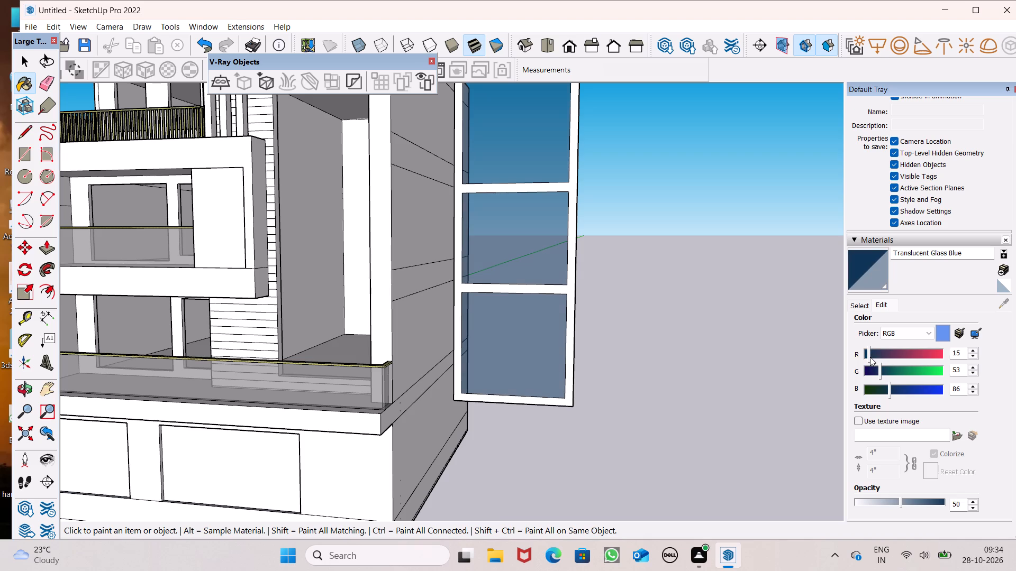
drag(870, 357, 868, 358)
Paint the front face of the panel's frame and crossbars with dark red Color A08 from the Colors collection.
scroll(748, 231, down, 6)
middle_drag(727, 255, 743, 292)
scroll(742, 291, up, 1)
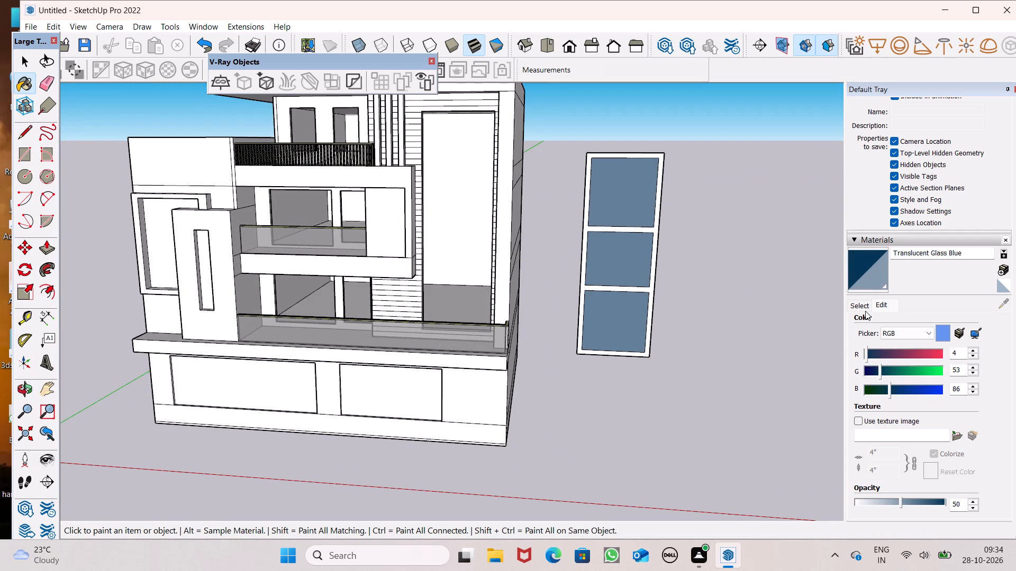
click(865, 310)
click(916, 327)
click(940, 367)
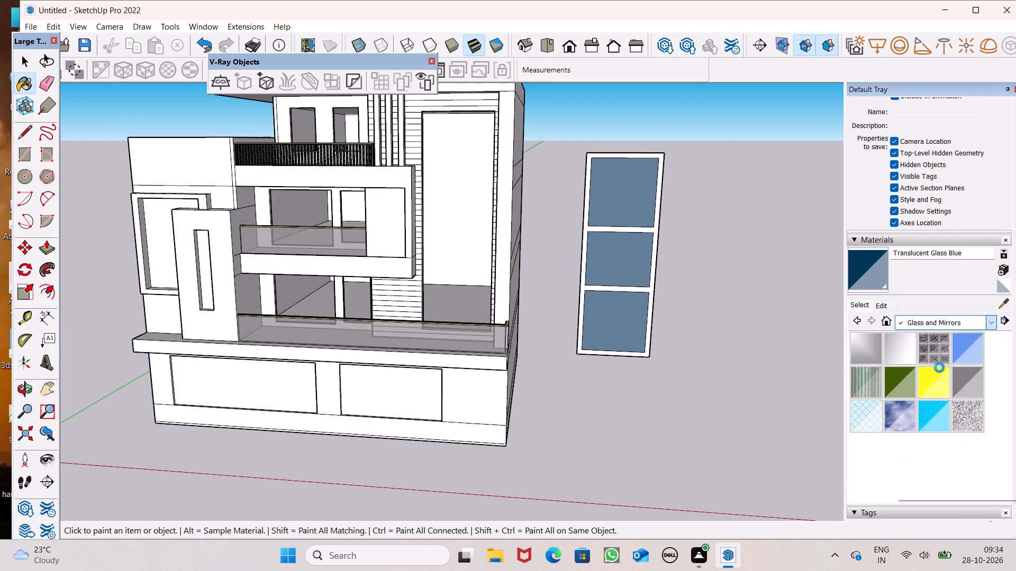
click(966, 388)
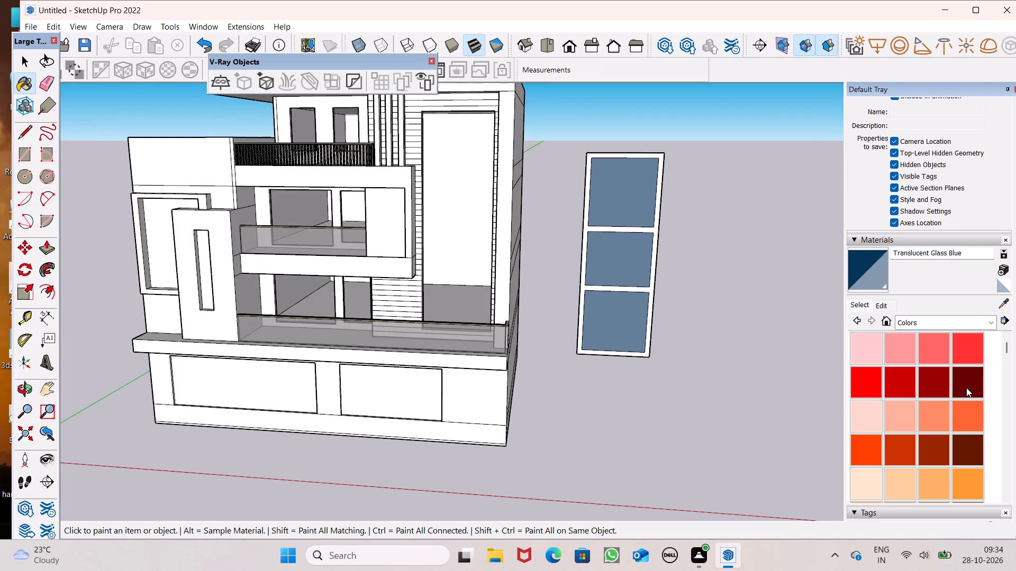
scroll(663, 269, up, 6)
middle_click(662, 269)
click(636, 306)
Paint the back face of the panel's frame with the same dark red Color A08.
scroll(635, 223, down, 4)
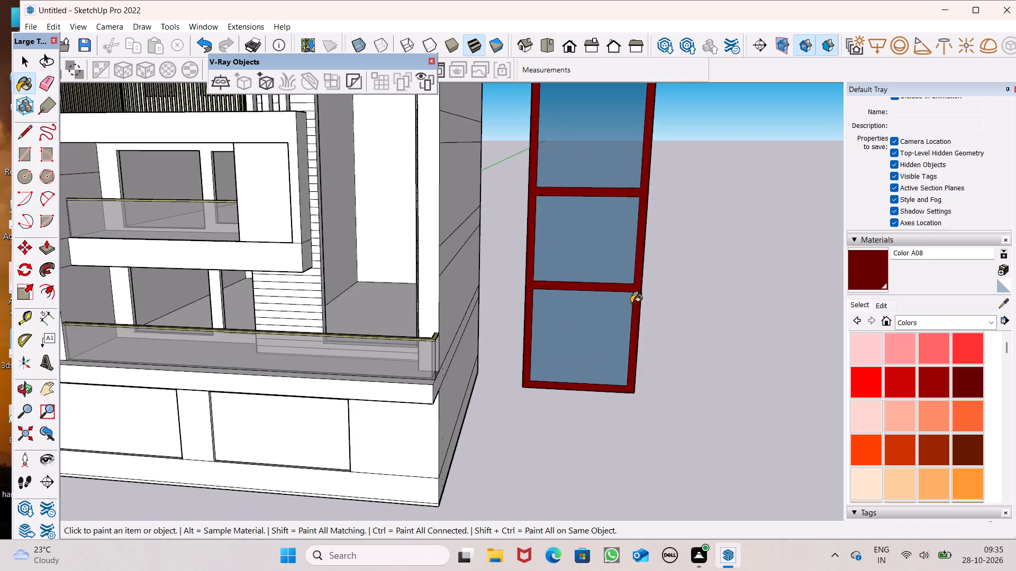
middle_drag(611, 314, 22, 312)
scroll(94, 294, up, 5)
middle_drag(97, 293, 151, 315)
scroll(301, 389, up, 3)
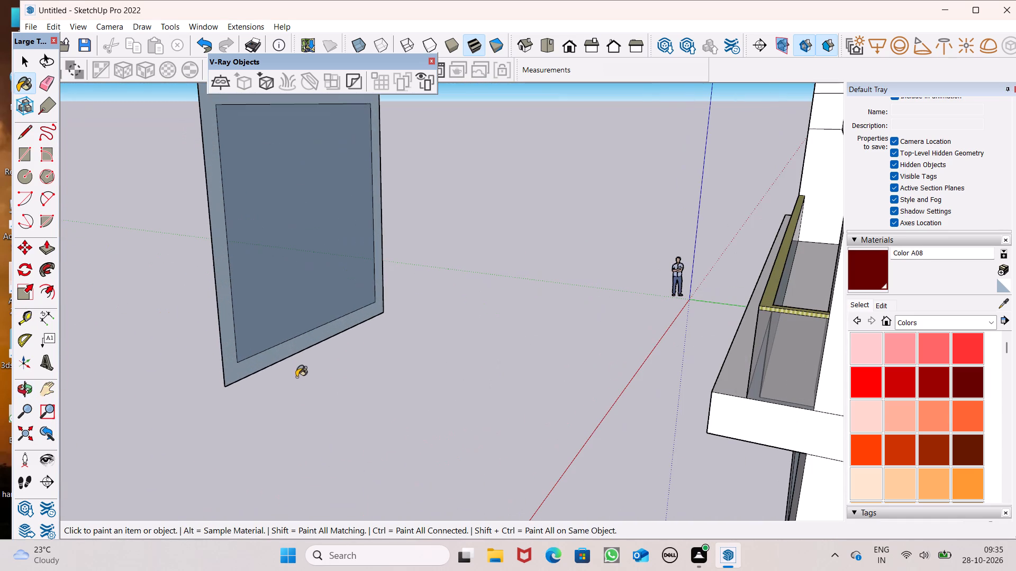
scroll(296, 377, up, 1)
click(254, 367)
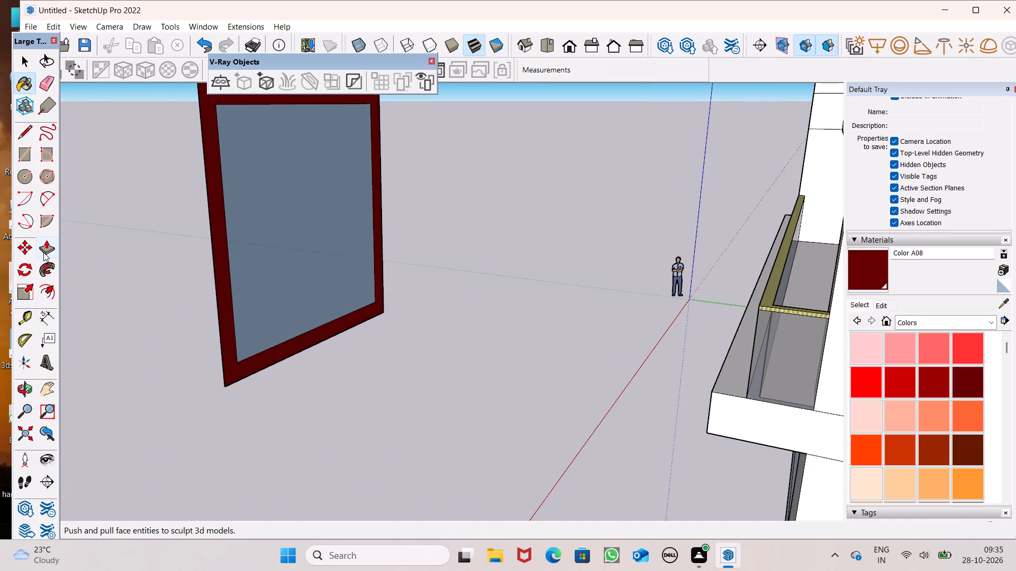
Push/Pull the dark red frame face from the back to give the frame and crossbars thickness around the panes.
click(43, 252)
drag(230, 371, 231, 372)
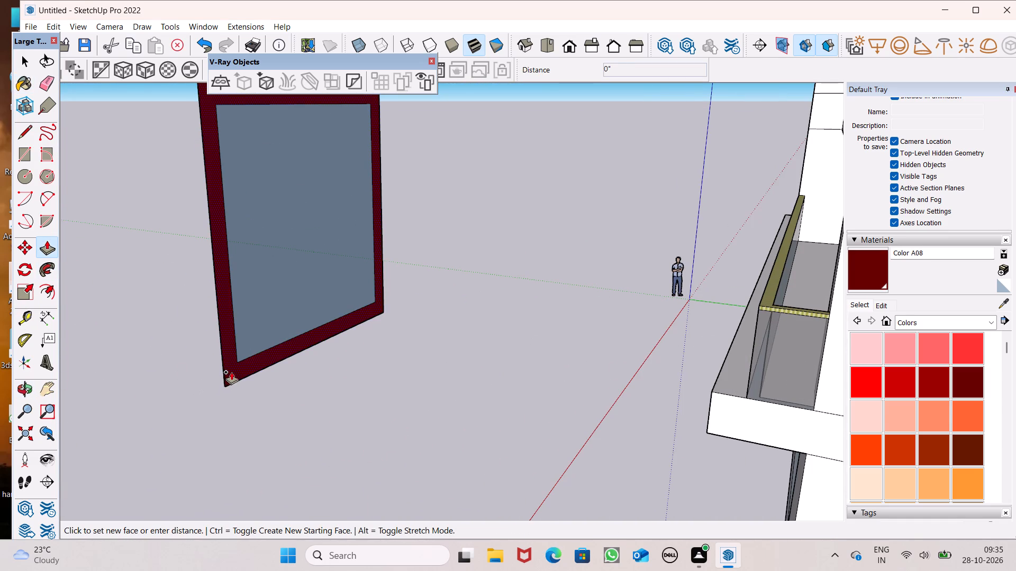
drag(231, 372, 248, 380)
scroll(224, 371, down, 7)
key(space)
Select the whole three-pane window panel beside the house, including its frame and glass, and make it a group.
middle_drag(188, 374, 533, 421)
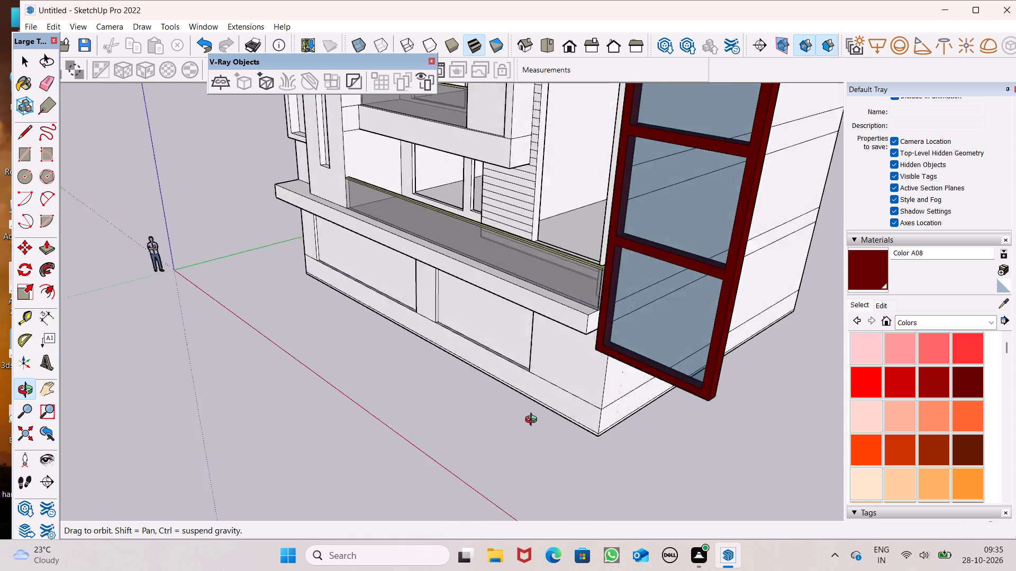
middle_drag(533, 421, 625, 437)
scroll(739, 361, up, 5)
scroll(682, 349, down, 7)
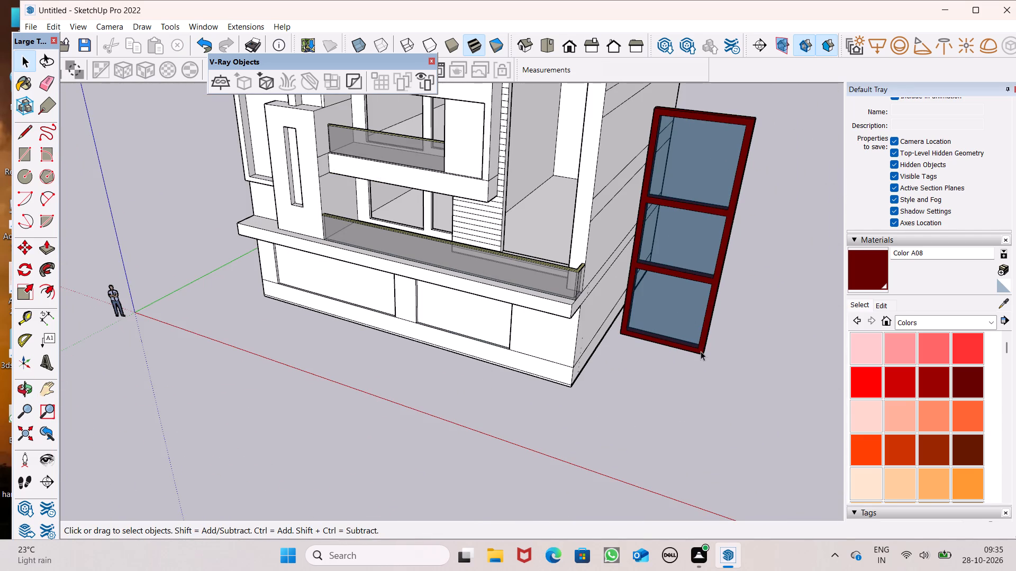
triple_click(701, 351)
right_click(700, 349)
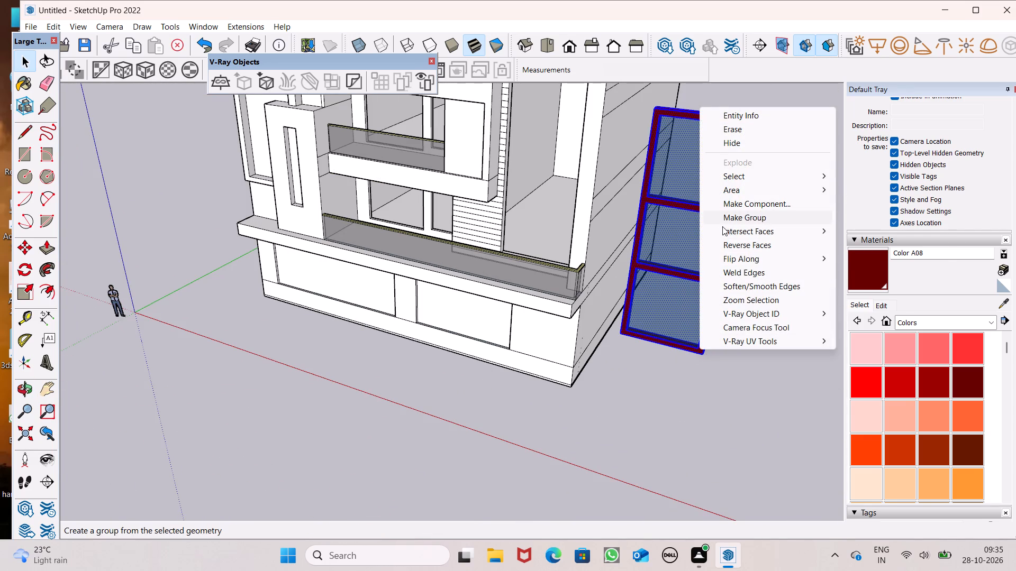
click(732, 218)
Move the grouped window panel from beside the house into the tall opening in the slatted facade wall.
scroll(621, 268, down, 7)
middle_drag(605, 319, 693, 218)
scroll(693, 218, up, 1)
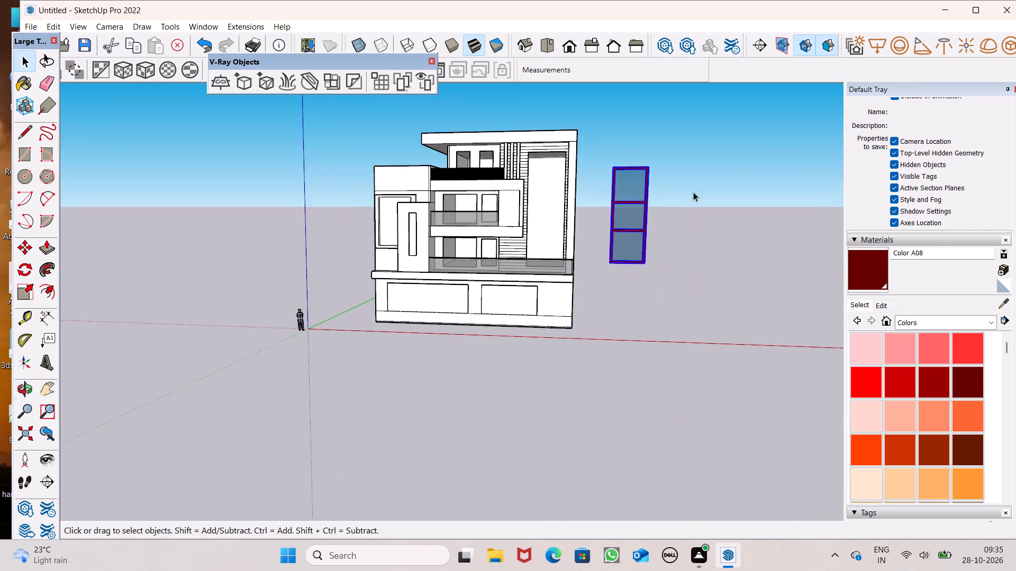
scroll(642, 152, up, 5)
key(m)
key(Return)
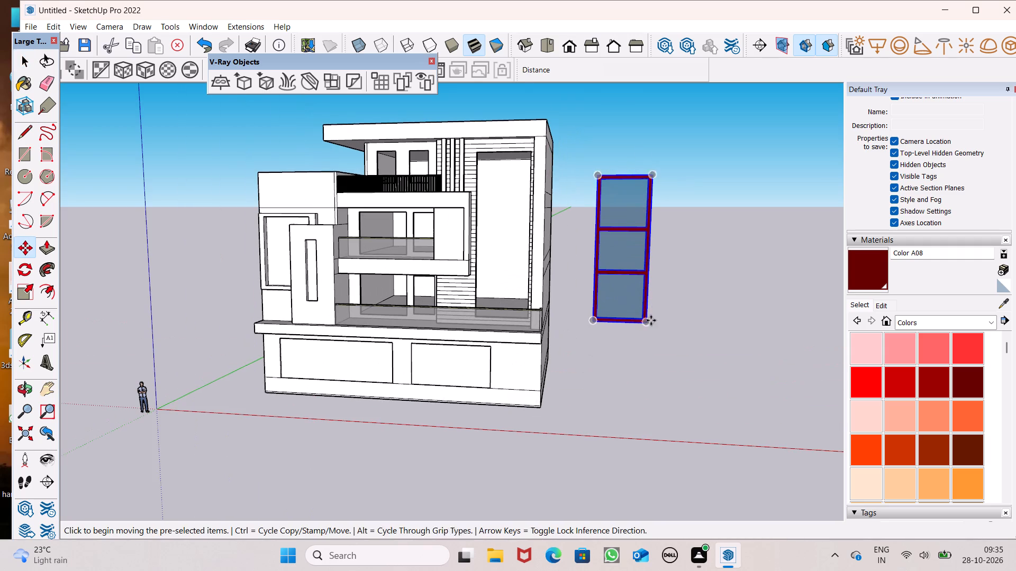
drag(645, 321, 482, 272)
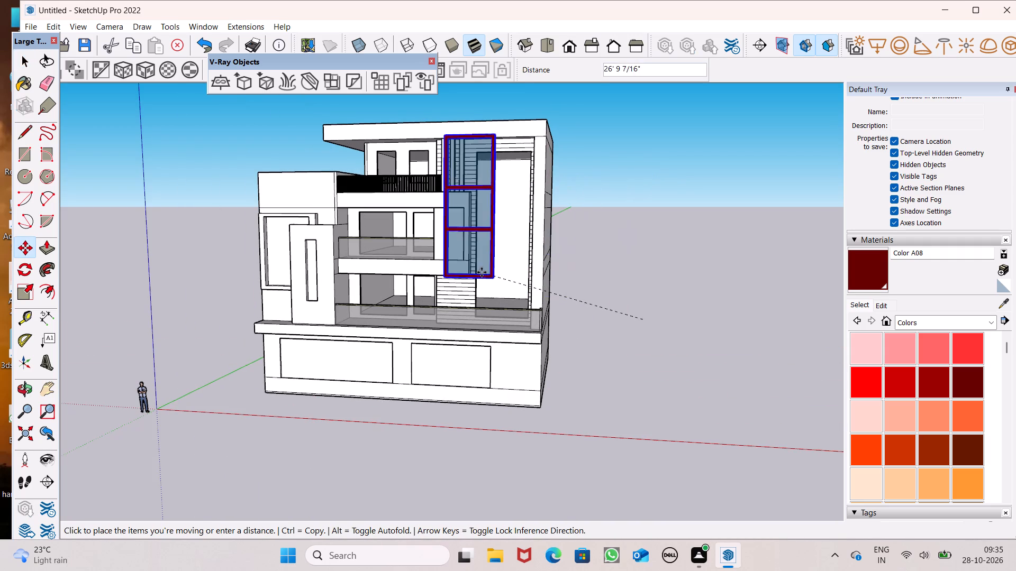
drag(482, 272, 522, 286)
middle_drag(523, 288, 569, 365)
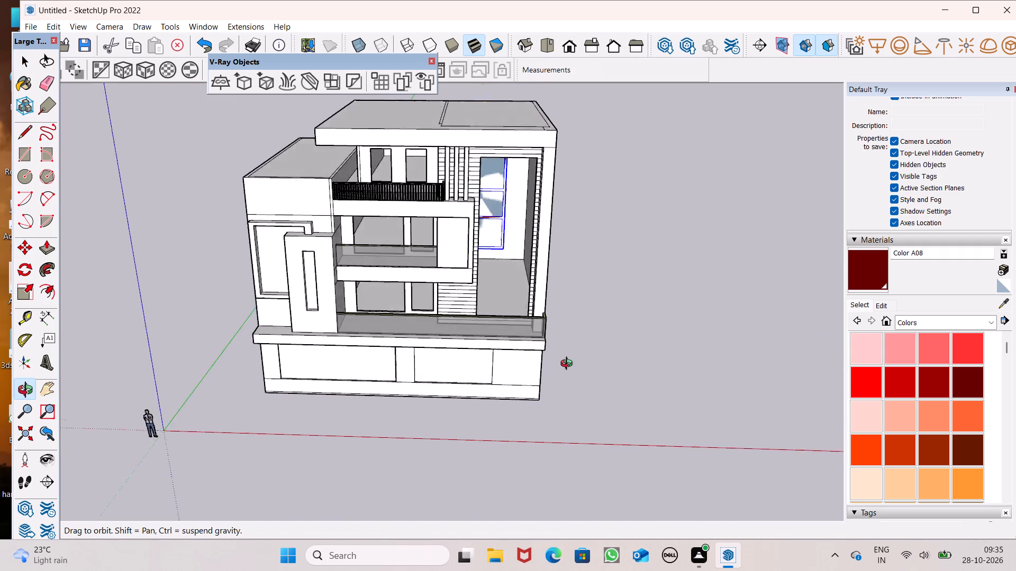
middle_drag(569, 365, 582, 383)
scroll(582, 383, up, 7)
drag(466, 184, 481, 214)
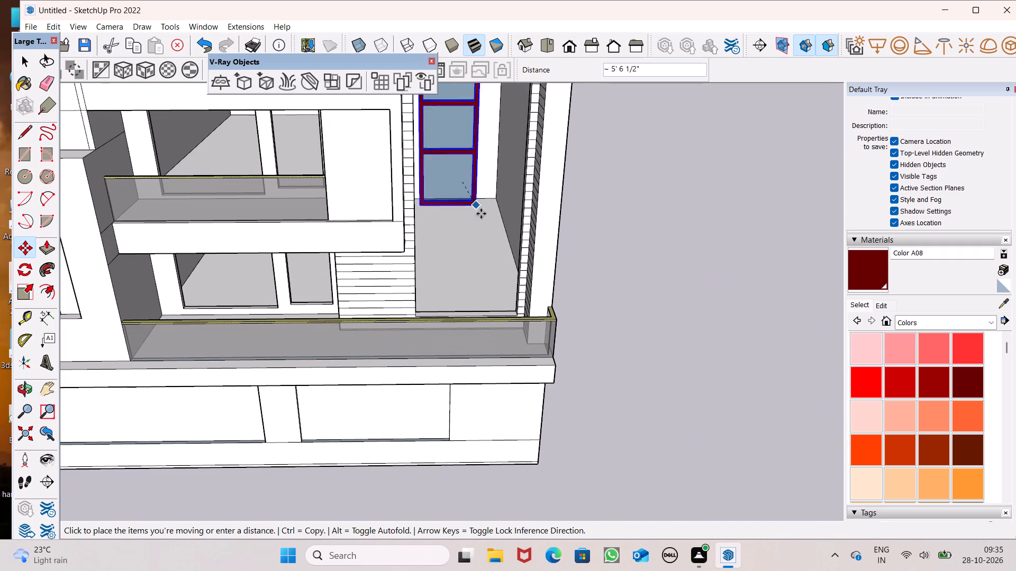
drag(481, 214, 512, 309)
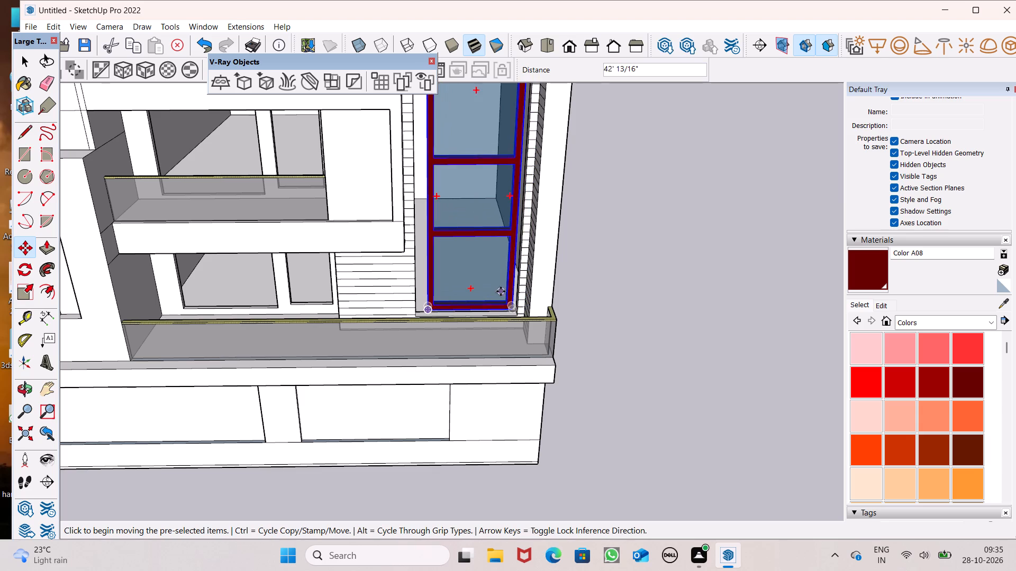
Move the panel by its lower front right corner onto the matching lower right corner of the wall opening.
scroll(500, 291, up, 8)
scroll(532, 341, up, 6)
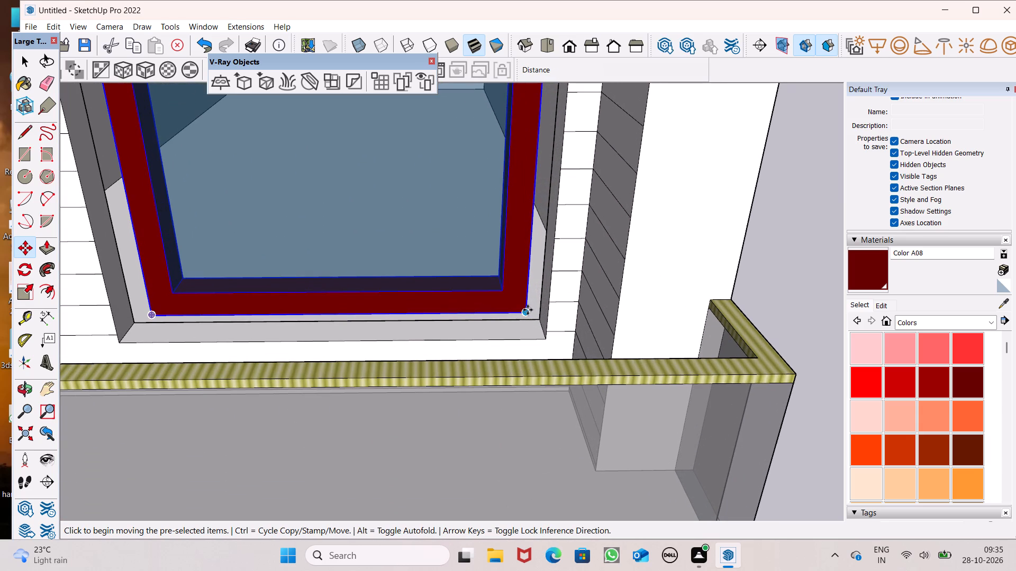
drag(526, 310, 546, 341)
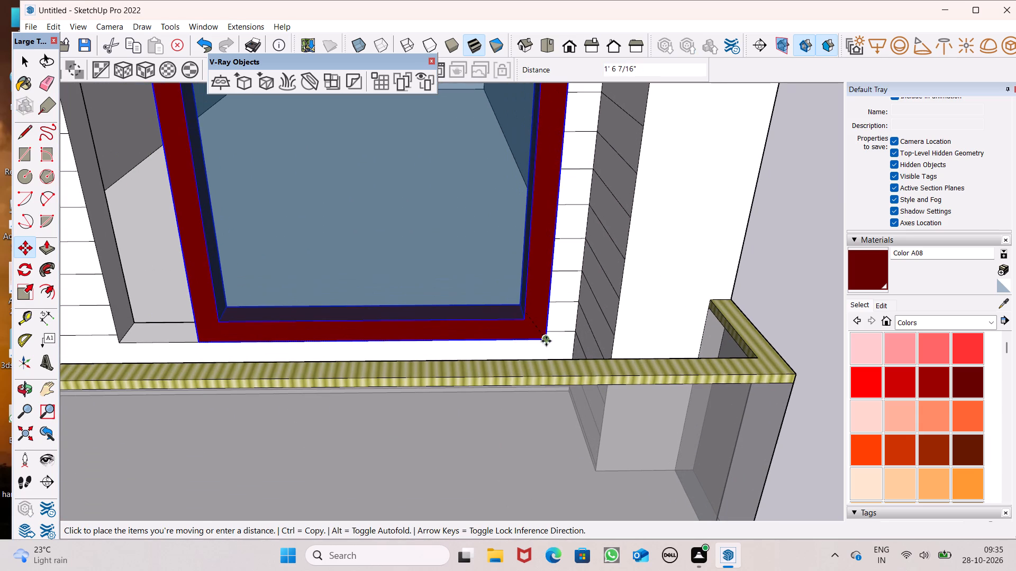
drag(546, 341, 545, 340)
Scale the panel's width along the red axis so its left side reaches the left edge of the wall opening.
scroll(523, 276, down, 20)
scroll(469, 224, down, 4)
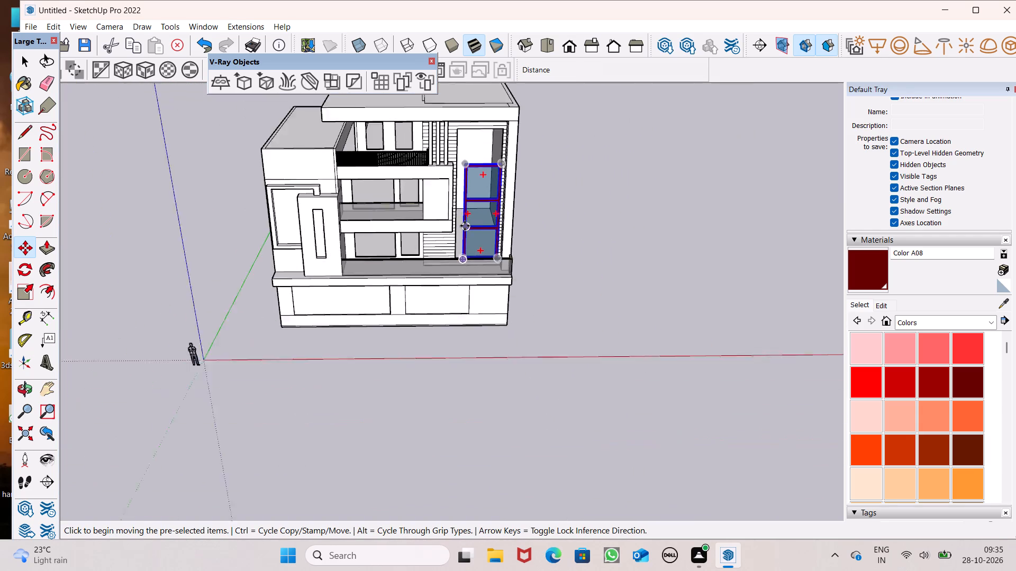
scroll(465, 226, down, 2)
scroll(489, 103, up, 7)
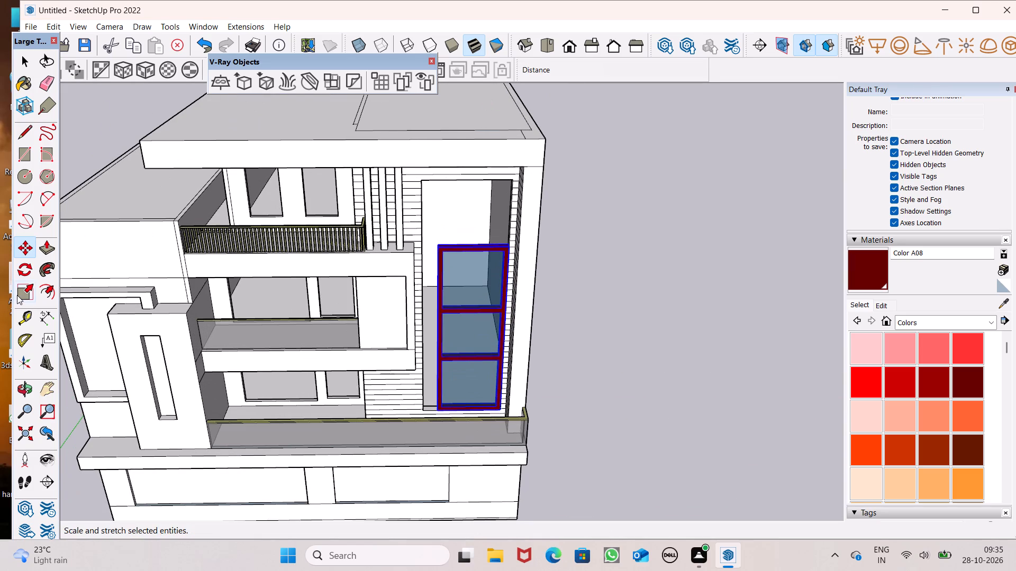
click(16, 295)
middle_drag(357, 273, 382, 334)
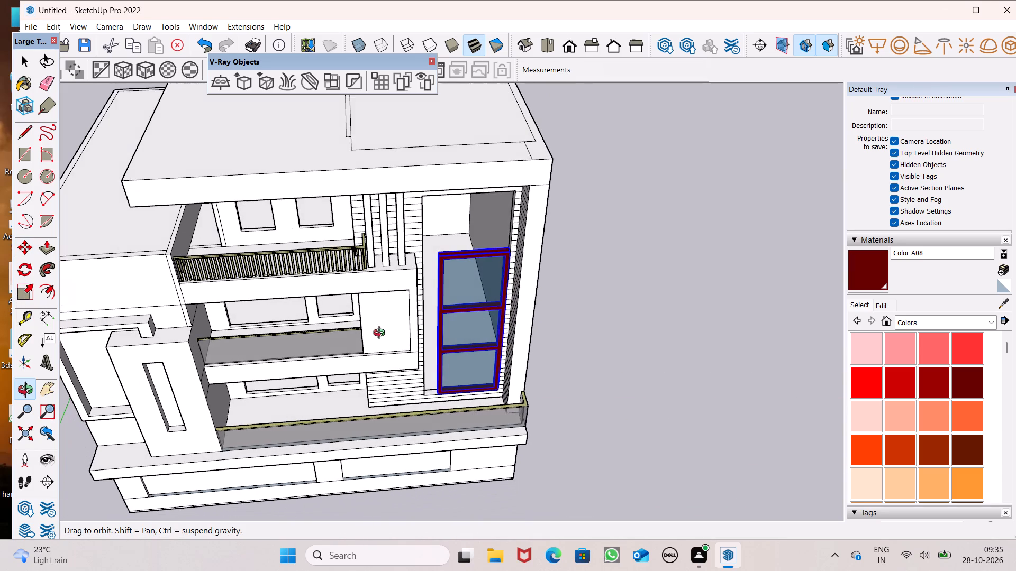
middle_drag(382, 334, 382, 335)
scroll(409, 280, up, 1)
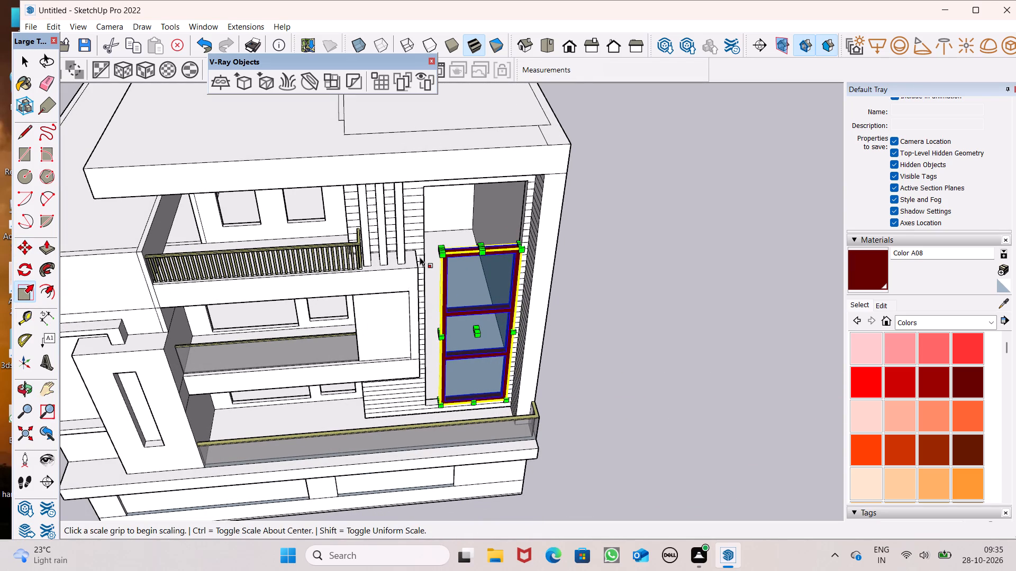
scroll(469, 325, up, 4)
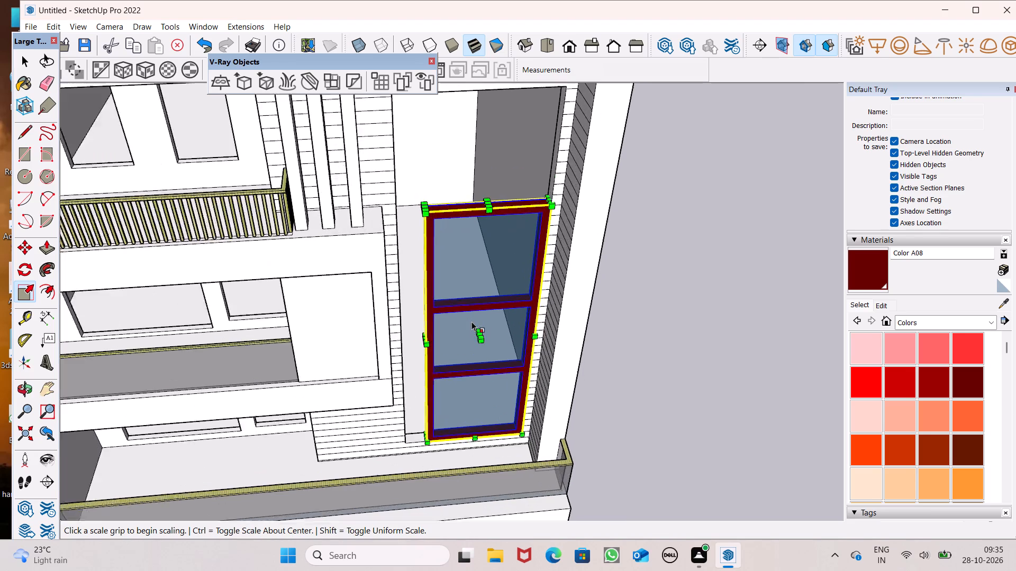
scroll(471, 321, up, 1)
scroll(386, 362, up, 7)
drag(440, 354, 393, 354)
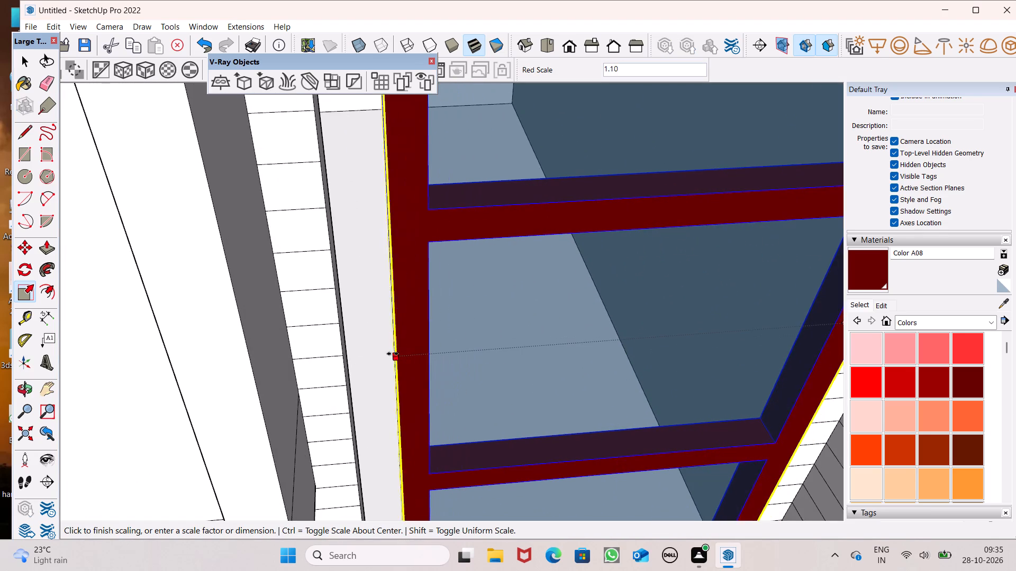
drag(393, 354, 347, 358)
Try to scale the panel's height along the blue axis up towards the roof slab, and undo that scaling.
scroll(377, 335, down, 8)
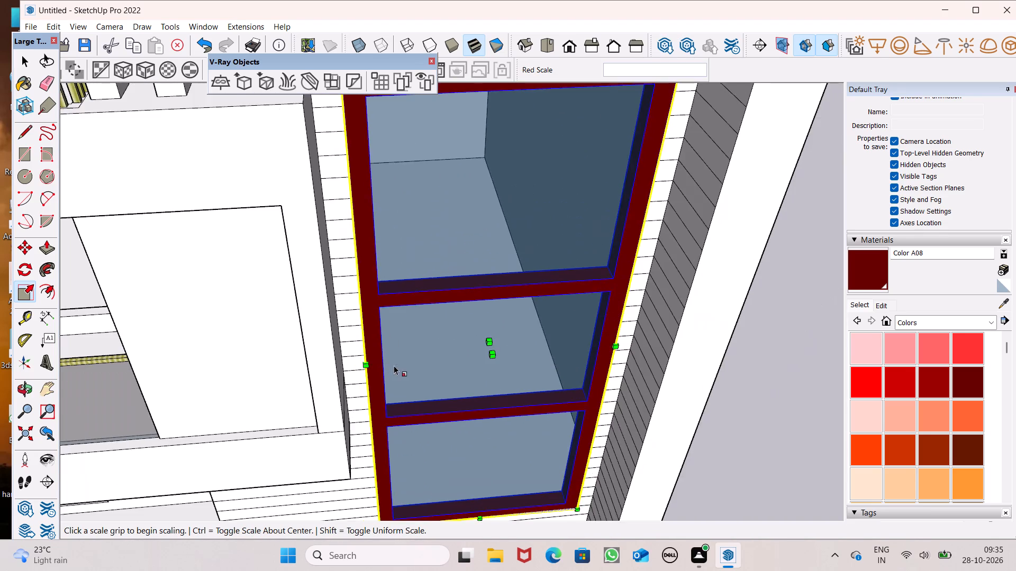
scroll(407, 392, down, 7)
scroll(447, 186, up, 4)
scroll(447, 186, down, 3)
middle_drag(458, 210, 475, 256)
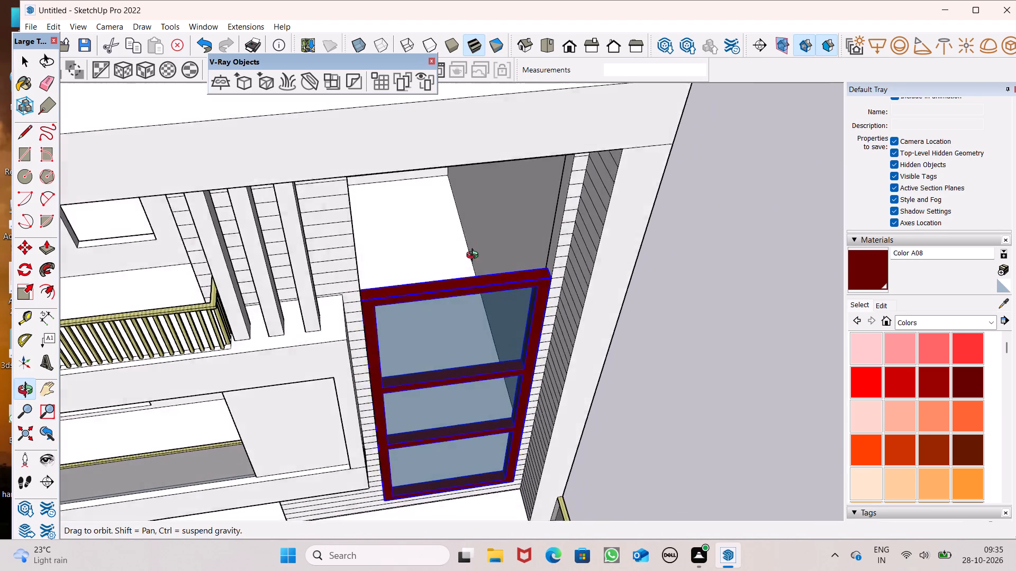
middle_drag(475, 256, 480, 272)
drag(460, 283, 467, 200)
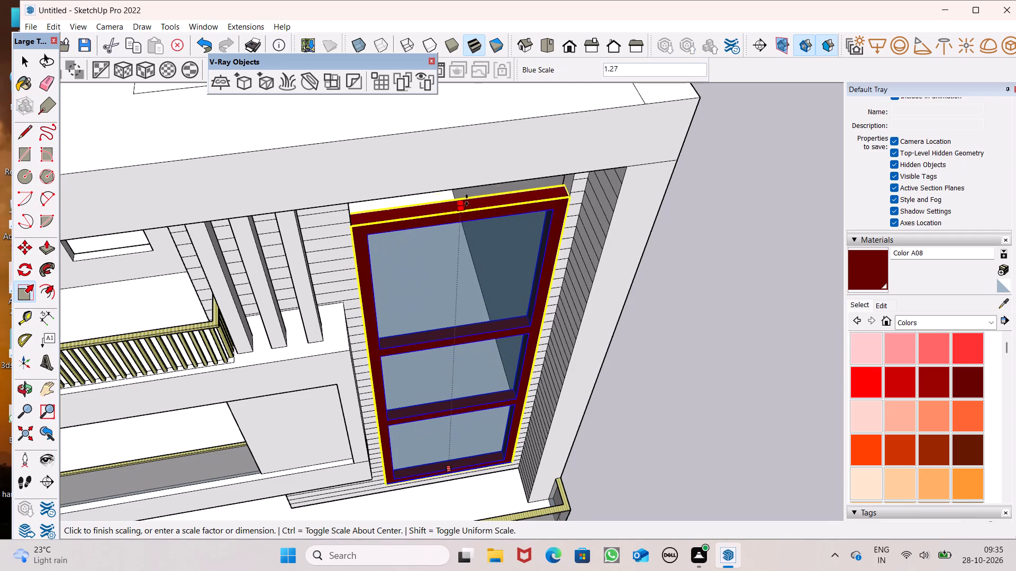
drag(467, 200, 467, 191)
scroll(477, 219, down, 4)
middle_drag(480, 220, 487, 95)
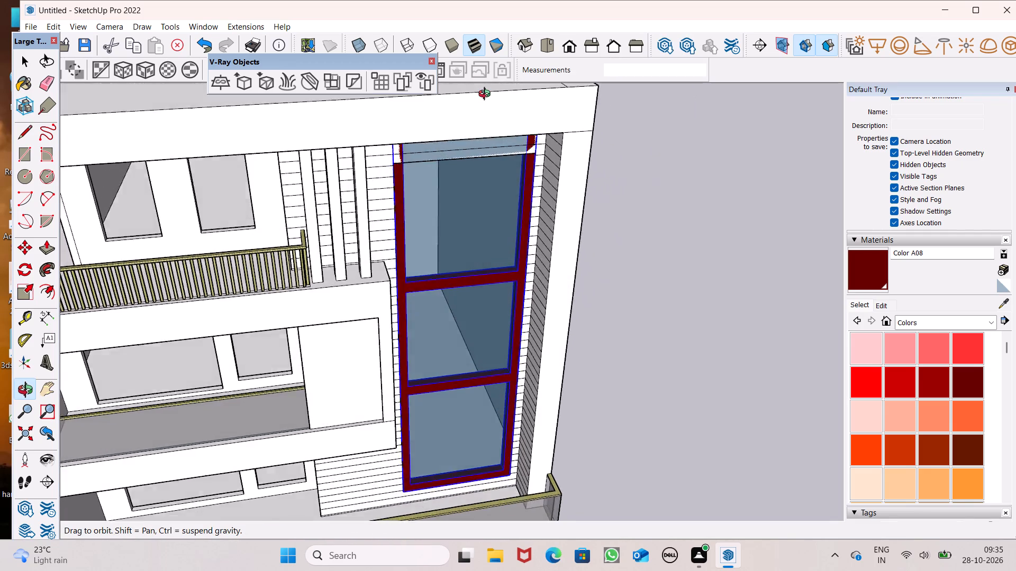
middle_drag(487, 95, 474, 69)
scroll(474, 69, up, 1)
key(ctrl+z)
Scale the panel's height along the blue axis so its top meets the top edge of the wall opening, and deselect it.
middle_drag(473, 201, 491, 265)
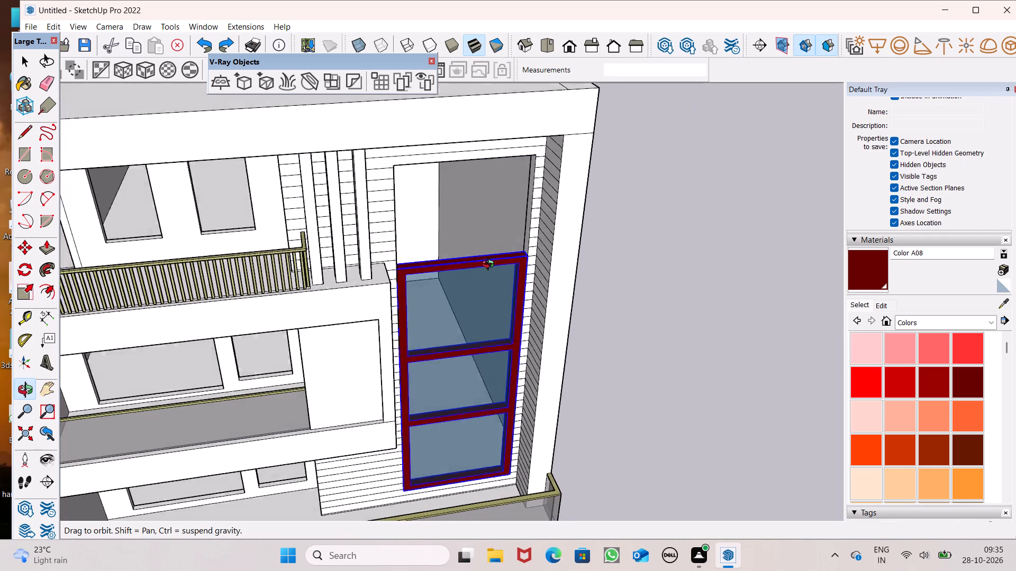
middle_drag(491, 265, 584, 224)
scroll(474, 138, up, 7)
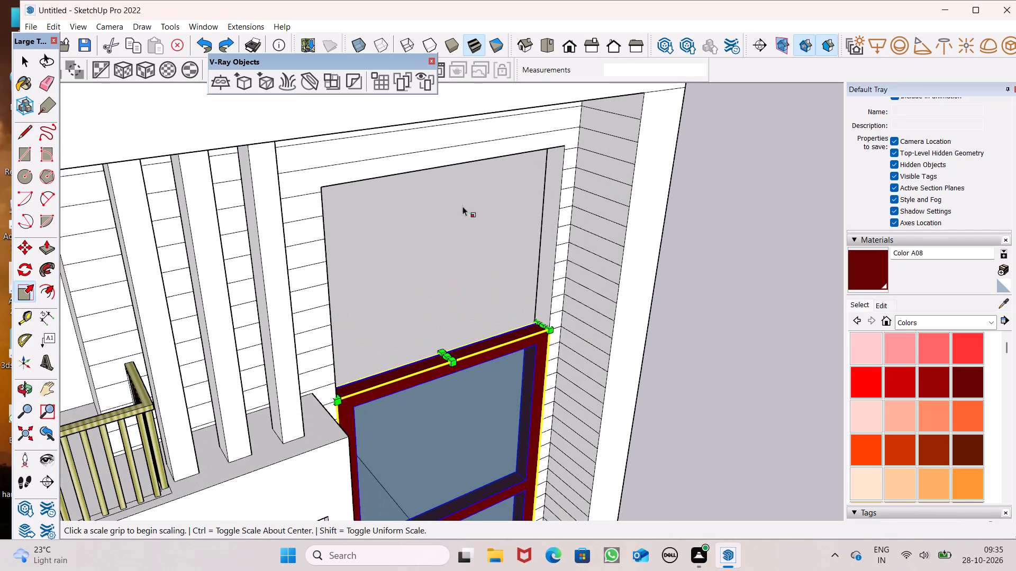
drag(444, 354, 450, 323)
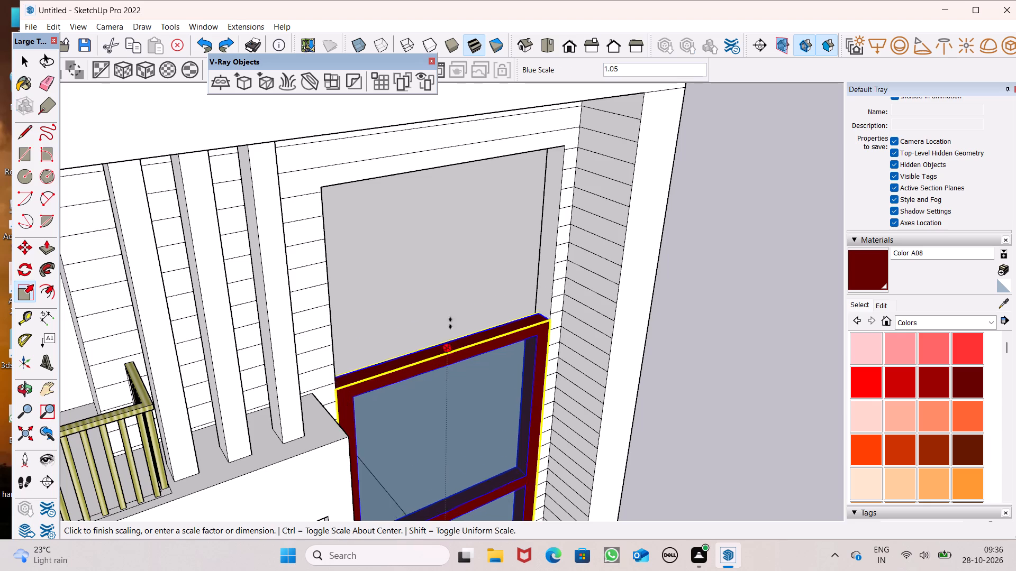
drag(450, 323, 409, 174)
scroll(388, 160, down, 7)
key(space)
key(space)
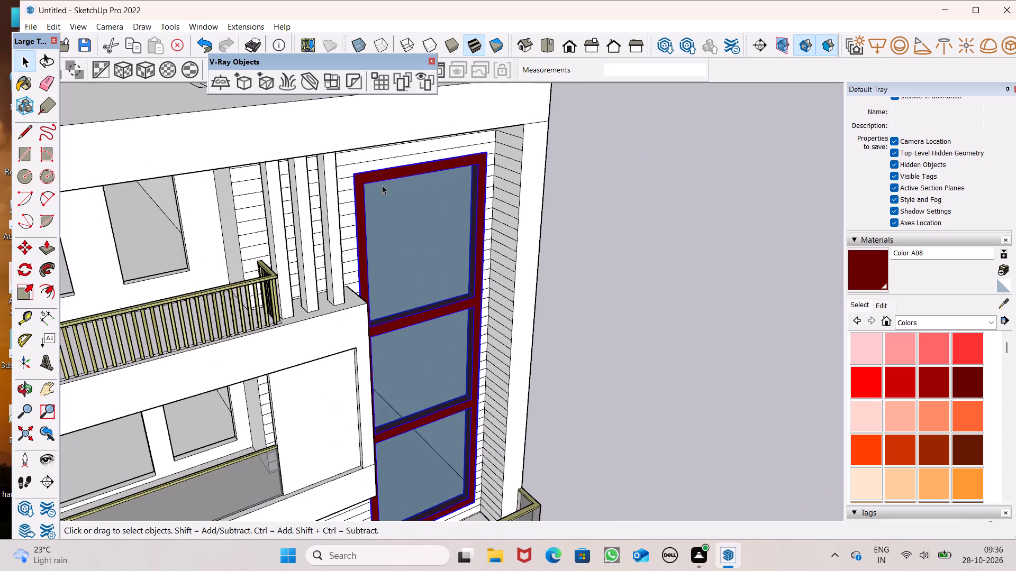
scroll(382, 211, down, 6)
middle_drag(416, 231, 320, 229)
click(652, 276)
scroll(451, 168, down, 3)
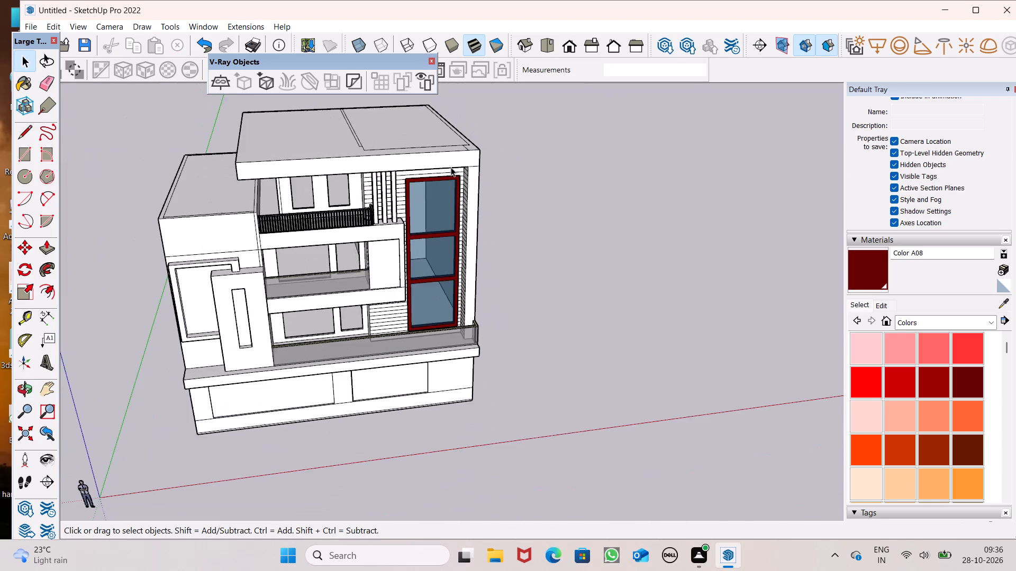
scroll(451, 167, down, 6)
middle_drag(486, 264, 414, 210)
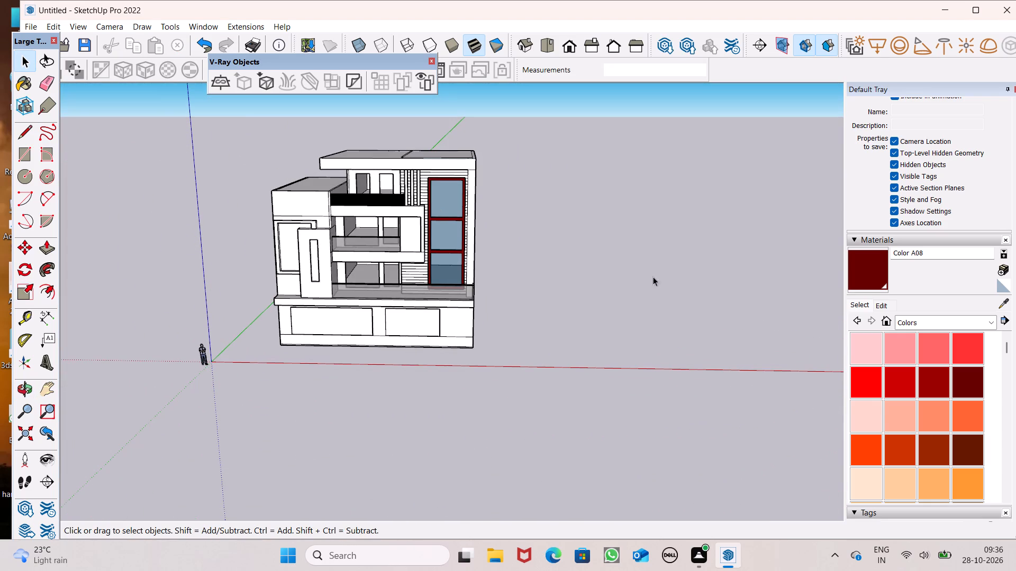
Paint the uppermost siding planks, above and beside the top of the window panel, with brown Color C08 from the Colors collection.
click(858, 304)
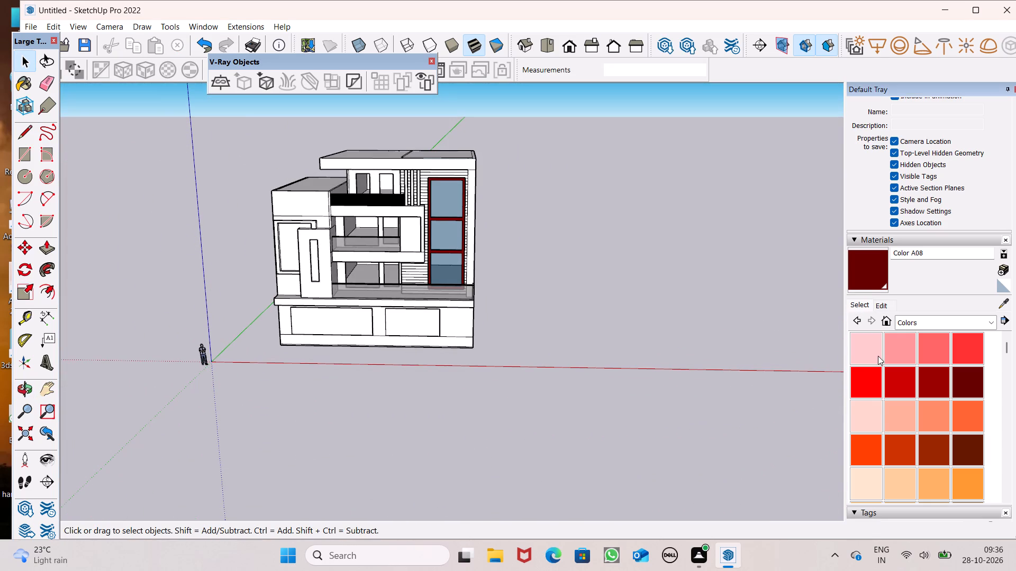
scroll(964, 447, down, 3)
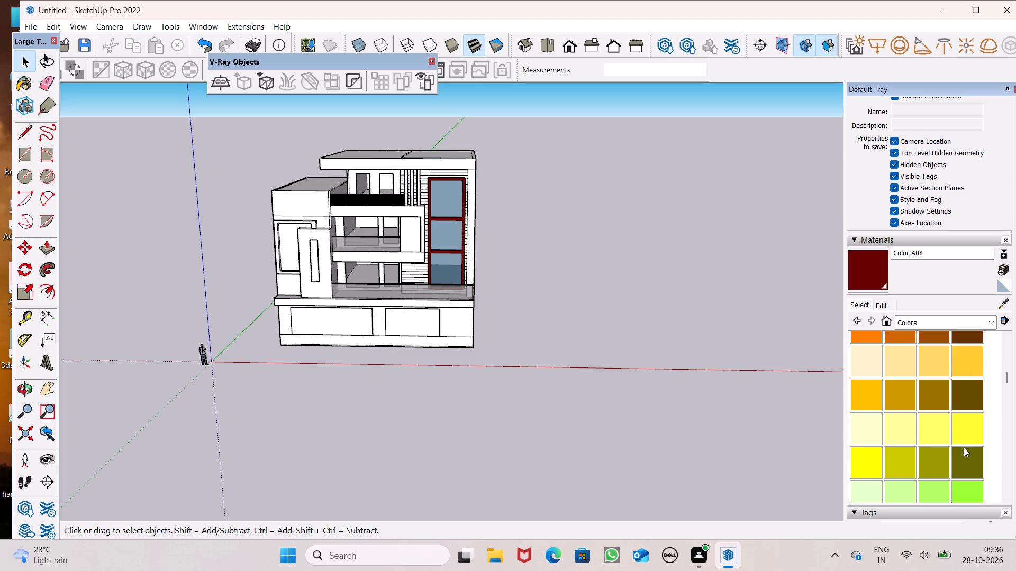
scroll(964, 447, down, 1)
scroll(963, 447, up, 2)
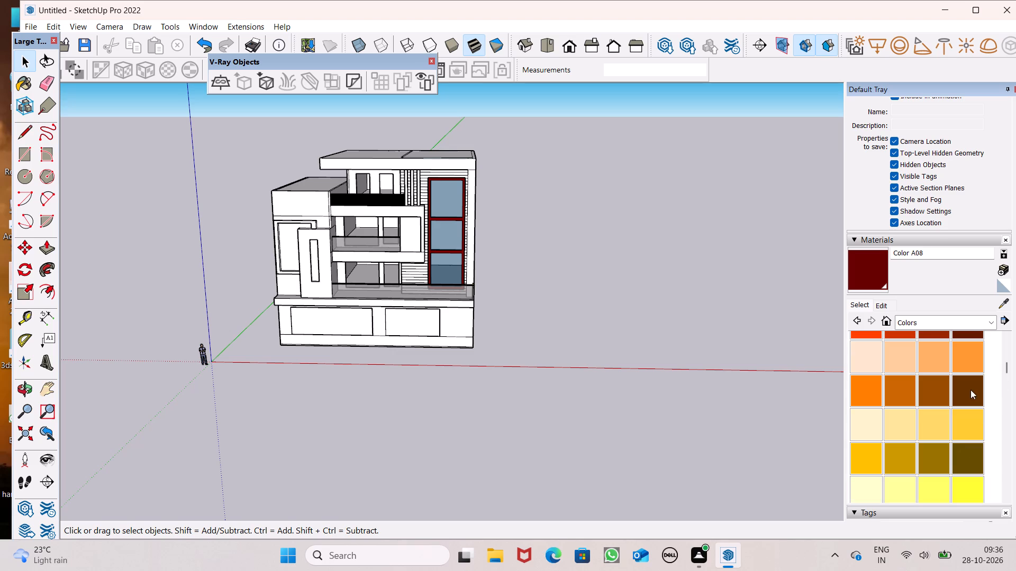
click(970, 390)
scroll(525, 224, up, 6)
scroll(416, 173, up, 3)
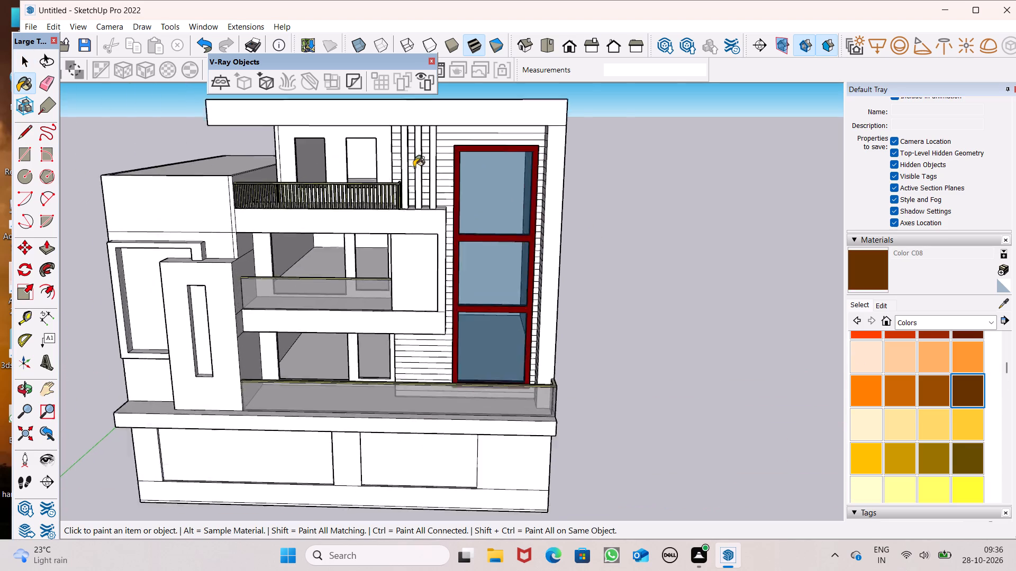
scroll(414, 167, up, 5)
scroll(459, 122, up, 6)
click(482, 91)
click(485, 123)
drag(485, 124, 488, 141)
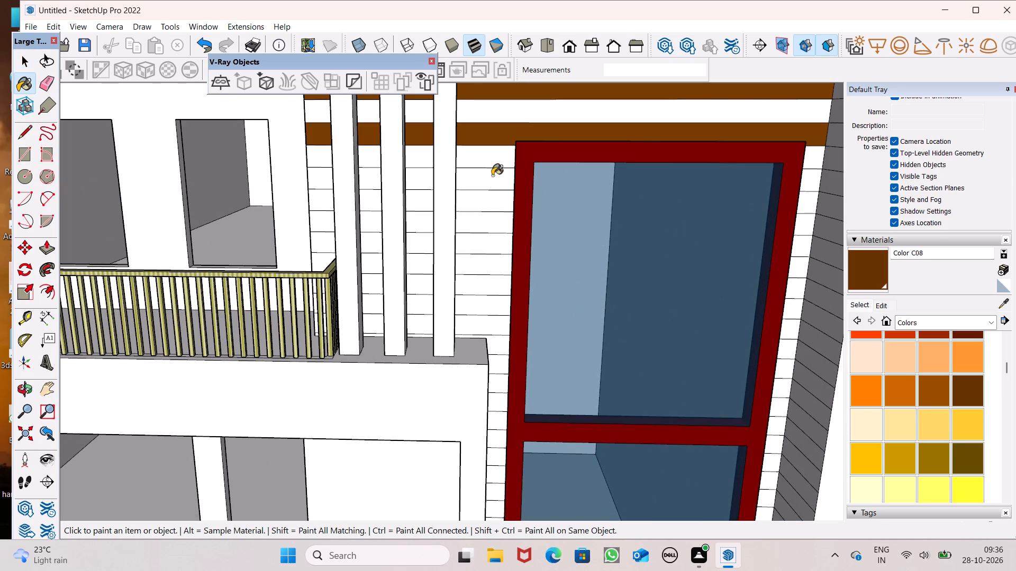
drag(491, 167, 492, 191)
click(487, 176)
click(488, 171)
click(488, 161)
click(494, 131)
click(505, 107)
drag(493, 124, 491, 140)
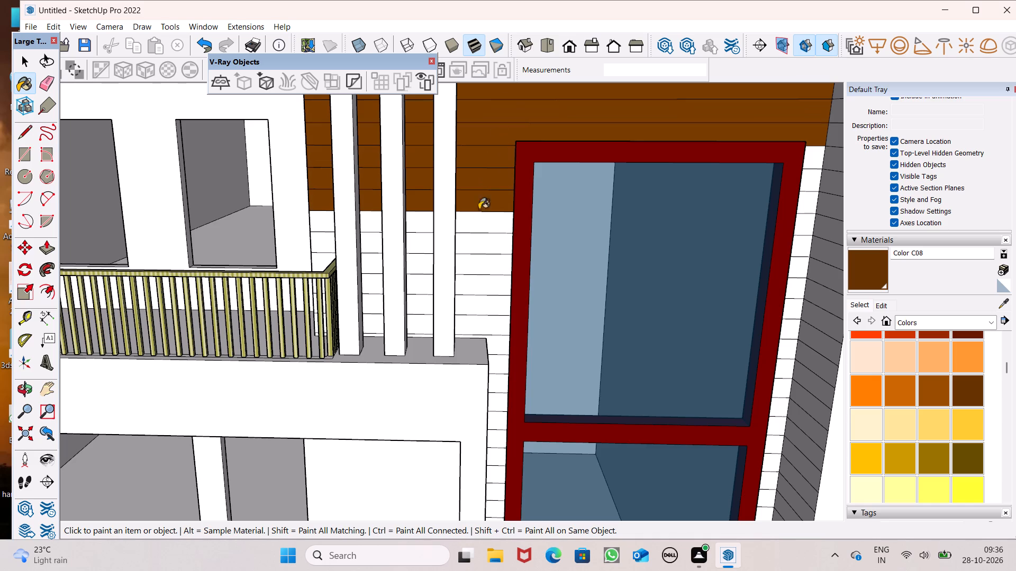
Continue painting the siding planks behind the vertical fins with brown Color C08, working down to the balcony ledge.
click(478, 215)
click(478, 219)
drag(484, 229, 486, 242)
click(486, 242)
drag(487, 259, 488, 265)
drag(488, 265, 489, 272)
drag(491, 279, 493, 287)
drag(493, 297, 492, 303)
drag(493, 318, 494, 332)
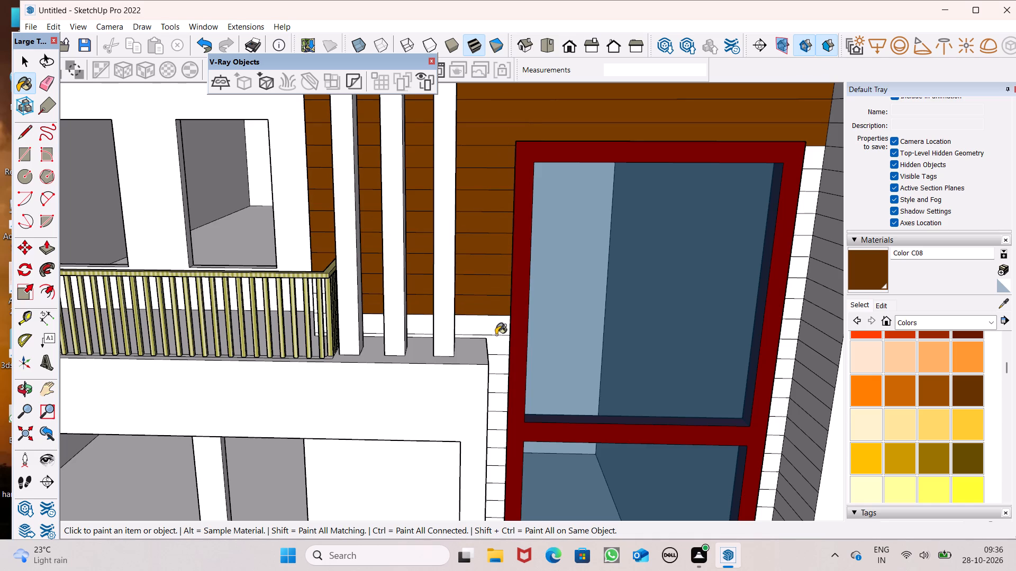
Paint the narrow siding planks between the balcony ledge and the panel's upper pane with brown Color C08.
click(496, 335)
drag(495, 340, 496, 346)
drag(497, 349, 504, 367)
drag(503, 362, 503, 367)
drag(502, 380, 500, 390)
click(499, 388)
click(503, 407)
drag(503, 406, 502, 416)
click(502, 421)
scroll(471, 255, down, 15)
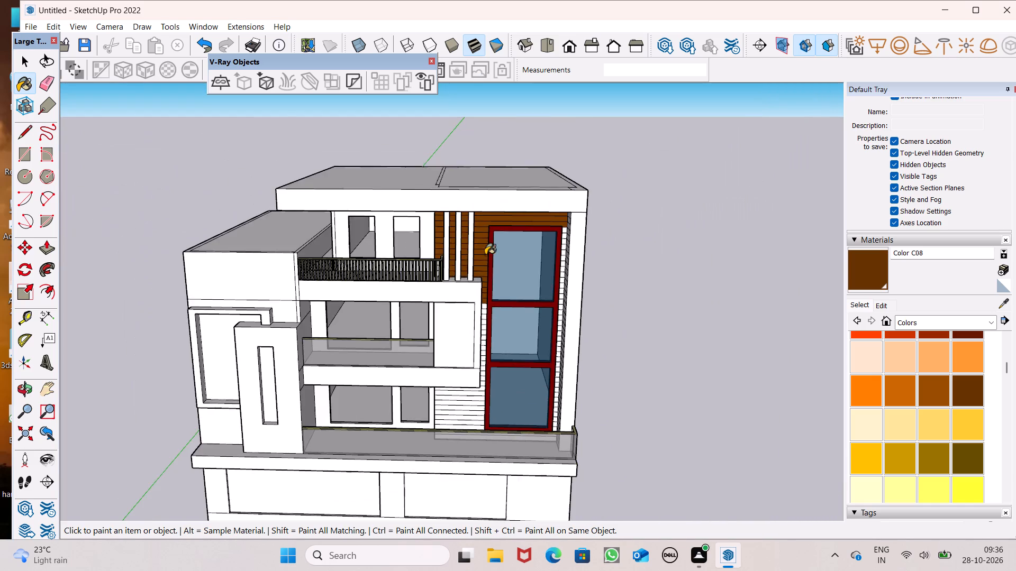
Paint the wide siding planks below the middle balcony, beside the panel's lowest pane, with brown Color C08.
scroll(471, 399, up, 15)
click(500, 311)
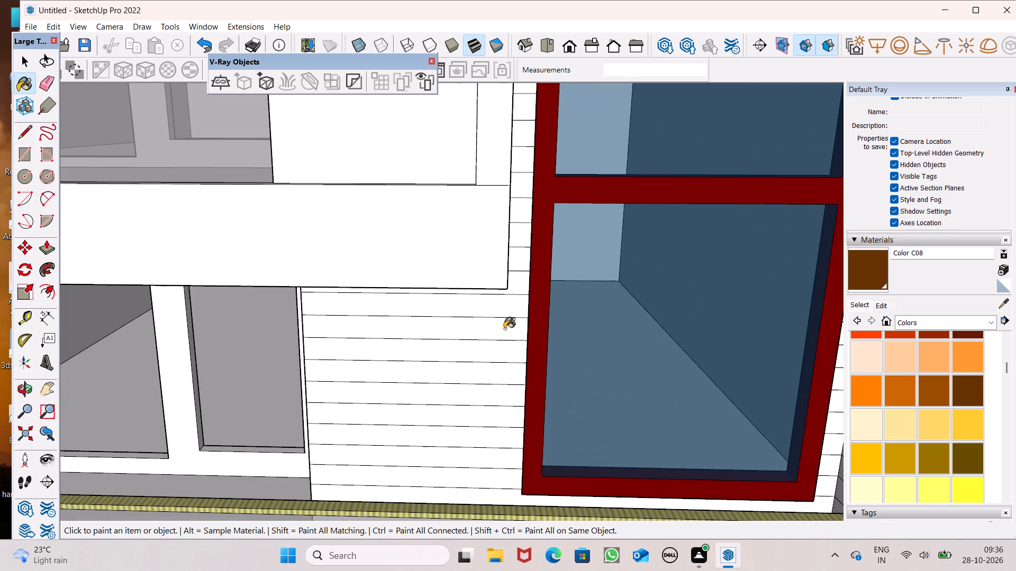
click(504, 328)
drag(506, 334, 510, 345)
click(516, 363)
click(518, 371)
drag(517, 381, 517, 388)
drag(516, 402, 515, 407)
drag(512, 426, 509, 441)
click(507, 441)
drag(506, 449, 507, 457)
click(505, 466)
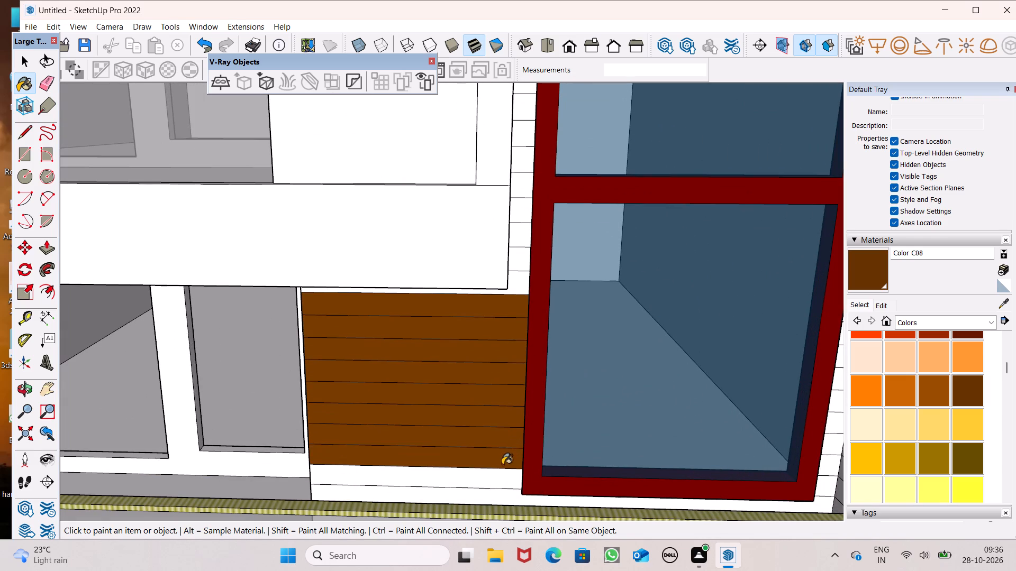
Paint the narrow siding planks between the middle balcony's end and the panel's lower crossbar with brown Color C08.
click(528, 162)
click(521, 171)
drag(524, 192, 528, 199)
click(530, 208)
drag(530, 226, 530, 236)
drag(524, 268, 523, 279)
click(518, 288)
click(514, 265)
Paint the narrow siding planks between the balcony's end wall and the panel's middle pane with brown Color C08.
scroll(477, 393, down, 9)
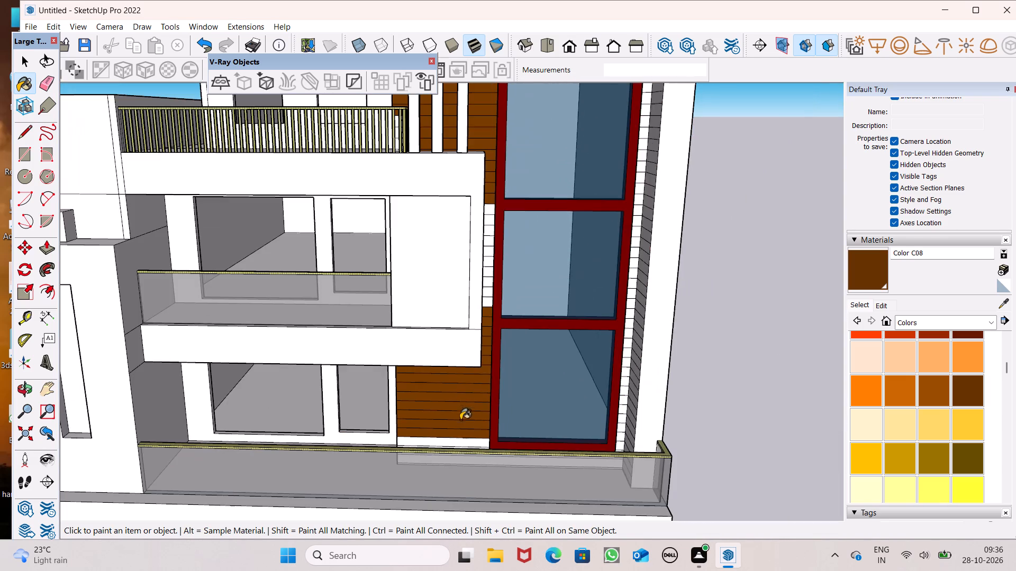
scroll(482, 200, up, 7)
click(498, 217)
click(505, 241)
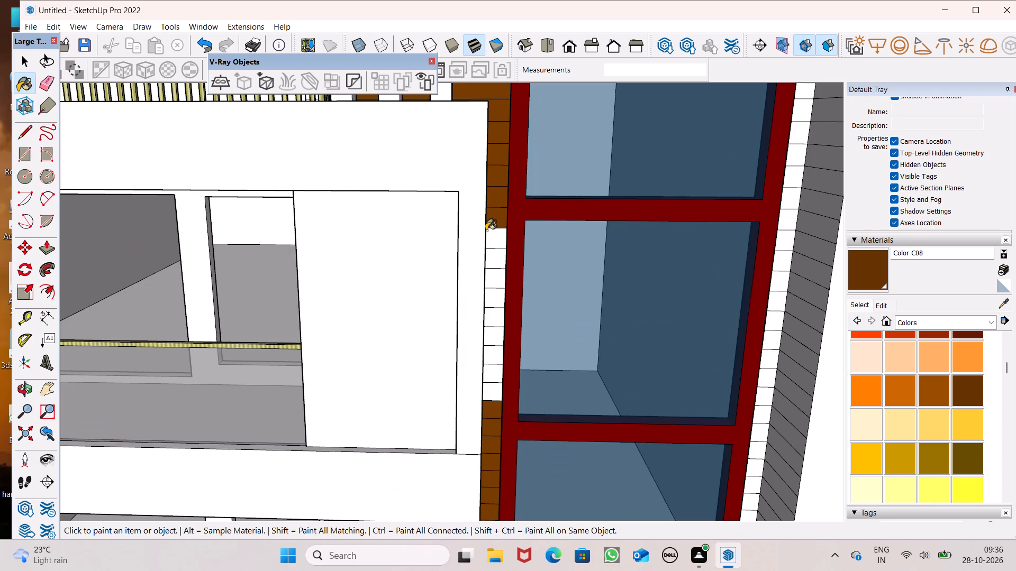
scroll(496, 240, up, 7)
click(493, 245)
drag(486, 279, 488, 285)
drag(489, 299, 489, 307)
drag(487, 330, 487, 343)
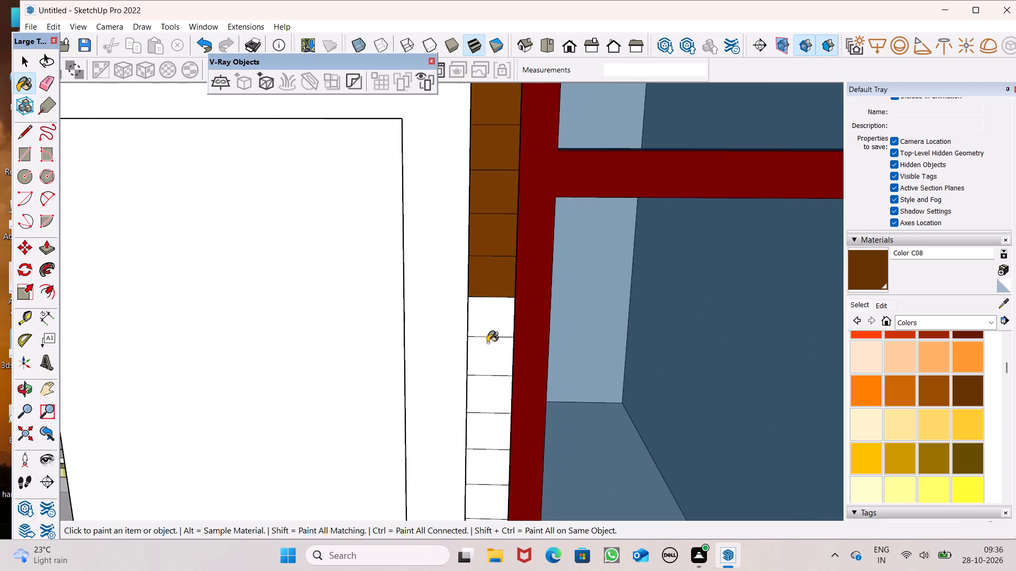
drag(487, 343, 484, 343)
click(484, 344)
drag(484, 370, 480, 384)
drag(480, 387, 478, 395)
drag(477, 405, 475, 426)
click(473, 426)
drag(473, 442, 476, 458)
Fill the missed white planks beside the bottom of the middle pane with brown Color C08.
scroll(496, 259, down, 9)
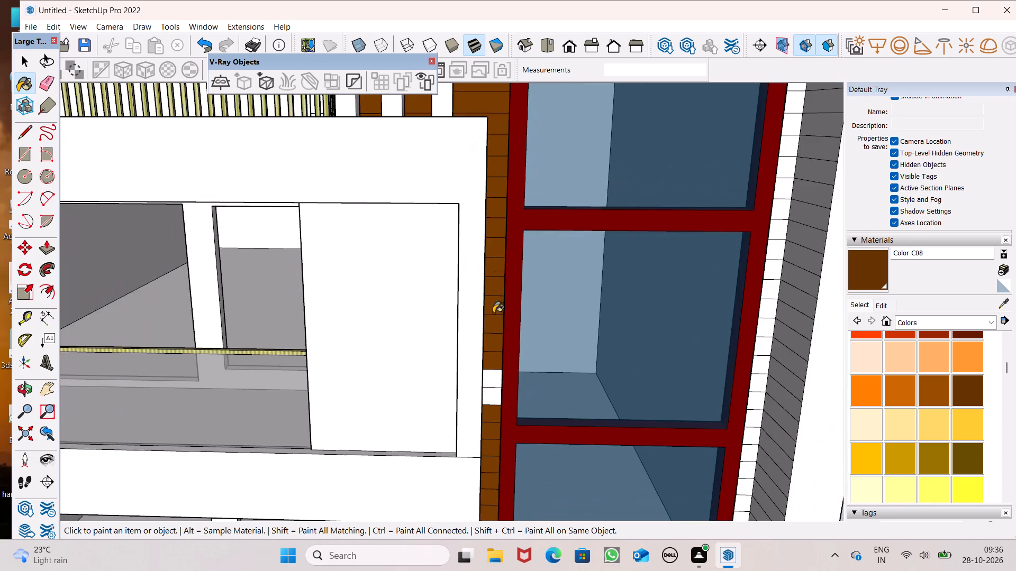
scroll(493, 383, up, 6)
click(491, 367)
drag(494, 386, 494, 380)
click(497, 313)
click(494, 345)
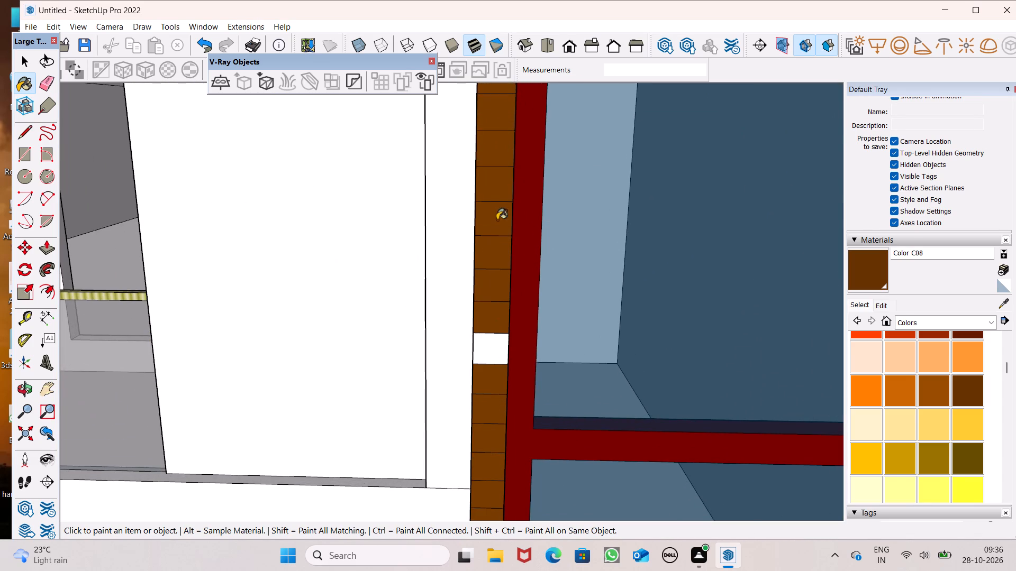
Paint the bottom siding planks under the window panel, down to the balcony floor, with brown Color C08.
scroll(501, 195, down, 15)
scroll(493, 275, down, 1)
middle_drag(448, 359, 510, 426)
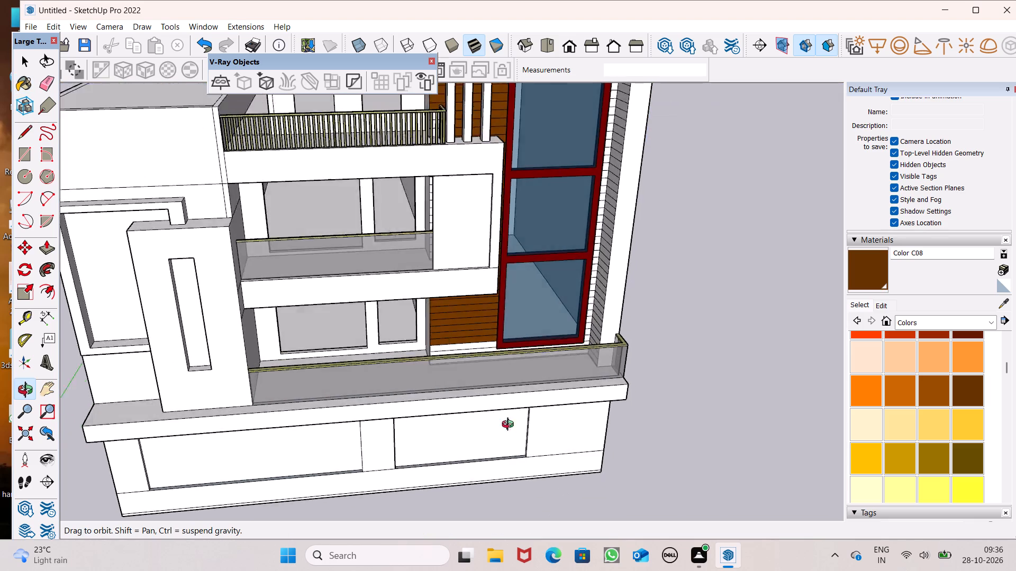
middle_drag(510, 426, 571, 456)
scroll(481, 391, up, 7)
scroll(414, 302, up, 7)
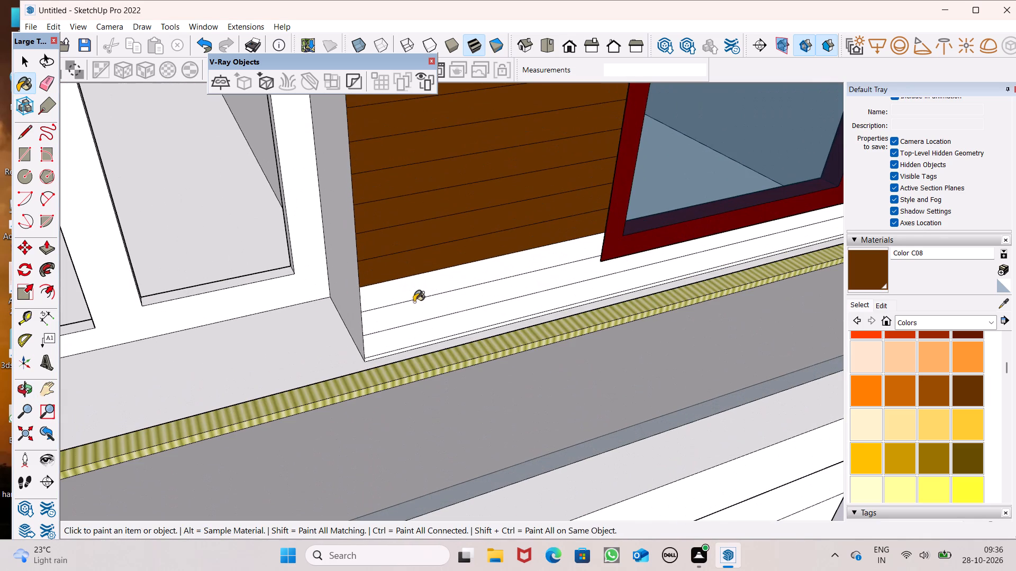
click(404, 290)
click(407, 303)
click(420, 323)
scroll(412, 348, up, 5)
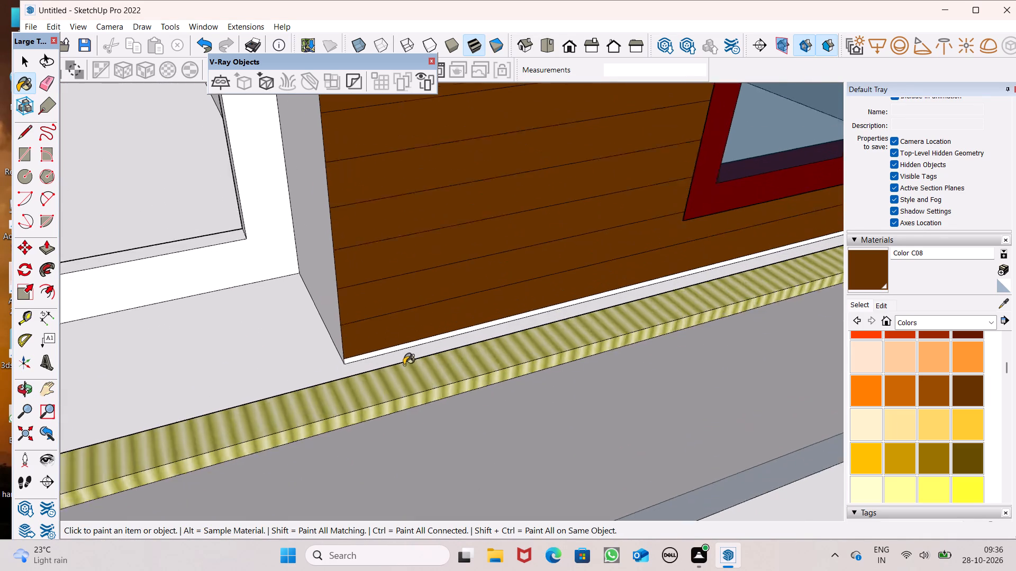
scroll(404, 365, up, 3)
click(398, 344)
Paint the narrow planks between the panel's middle pane and the side return wall with brown Color C08.
scroll(359, 319, down, 14)
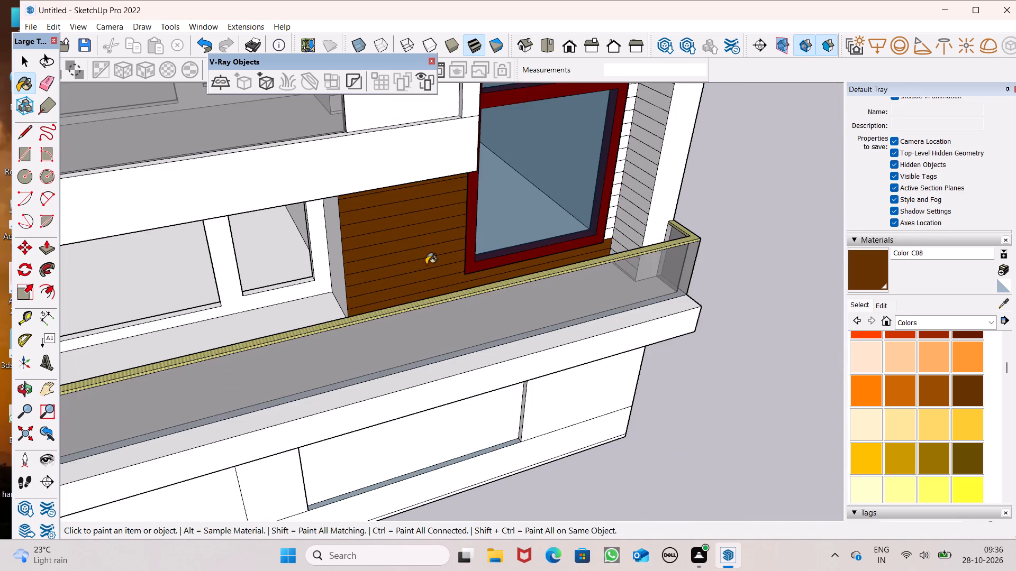
scroll(419, 281, down, 3)
scroll(559, 110, up, 3)
scroll(616, 203, down, 3)
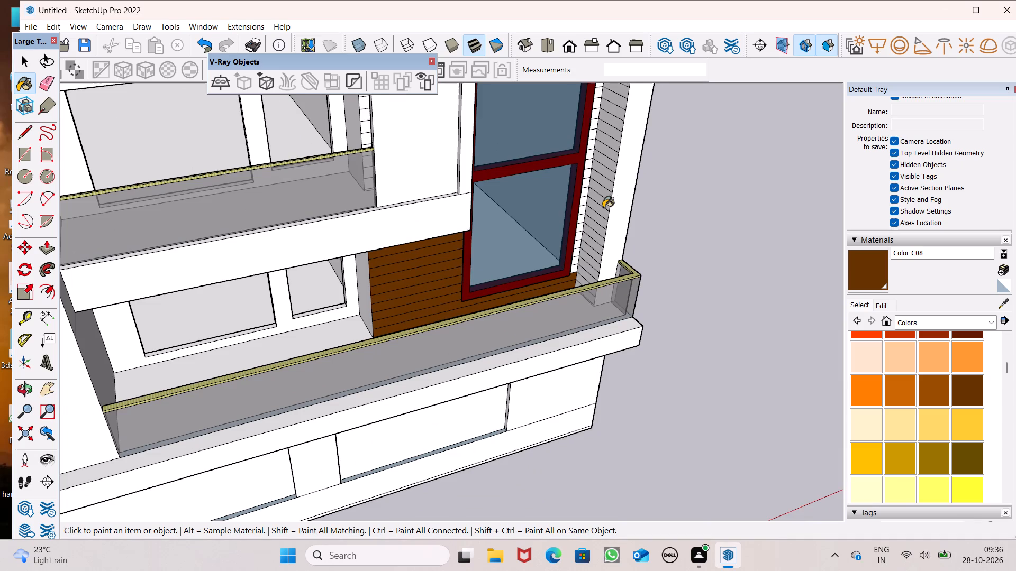
scroll(601, 214, down, 3)
scroll(604, 100, up, 8)
double_click(595, 115)
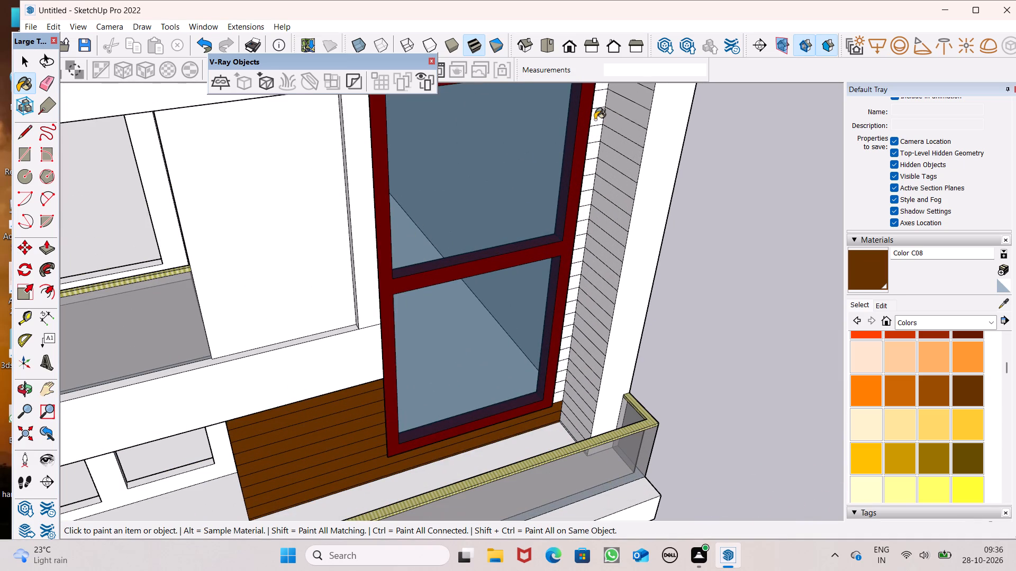
drag(595, 130, 595, 137)
drag(595, 144, 595, 149)
drag(594, 169, 592, 179)
drag(592, 183, 589, 188)
drag(589, 200, 586, 211)
drag(585, 213, 583, 220)
drag(583, 221, 581, 229)
drag(580, 233, 578, 242)
drag(578, 242, 578, 251)
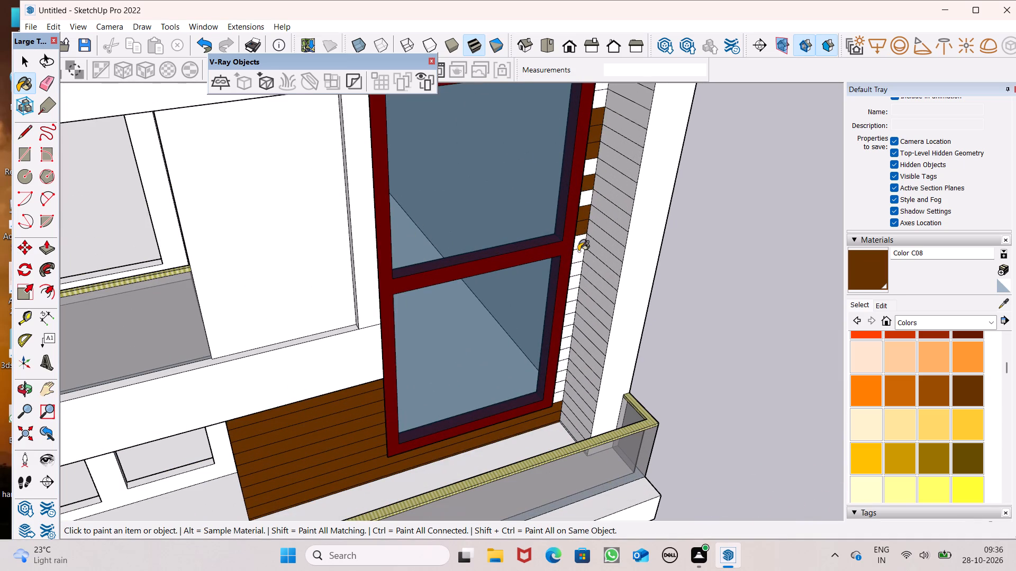
Continue brown Color C08 down the narrow planks beside the lower crossbar, on the return-wall side of the panel.
drag(578, 251, 575, 271)
click(573, 274)
click(574, 269)
double_click(579, 263)
click(578, 254)
drag(582, 284, 583, 288)
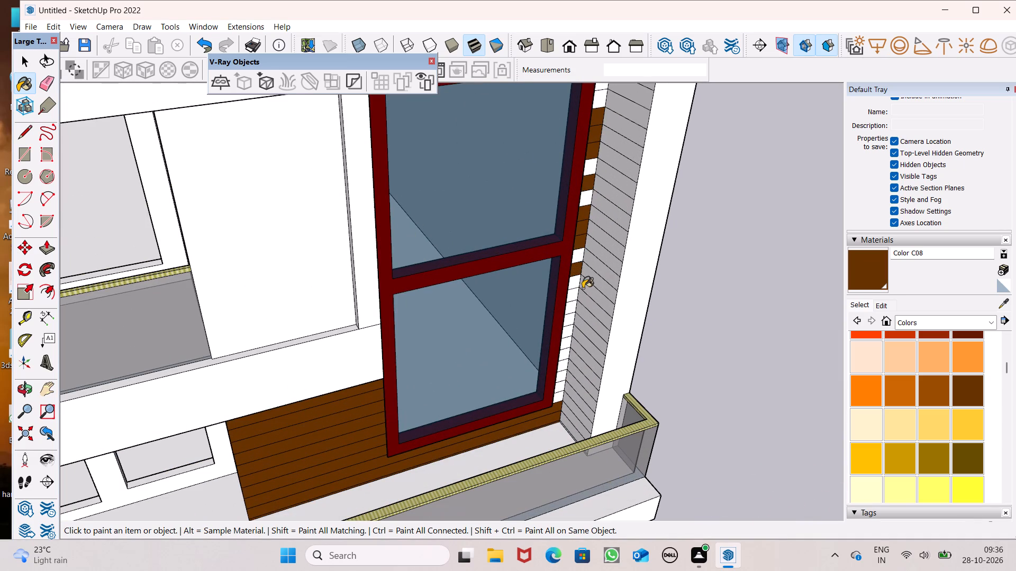
drag(583, 288, 582, 289)
click(580, 290)
click(570, 283)
click(573, 287)
drag(573, 291, 568, 300)
click(567, 301)
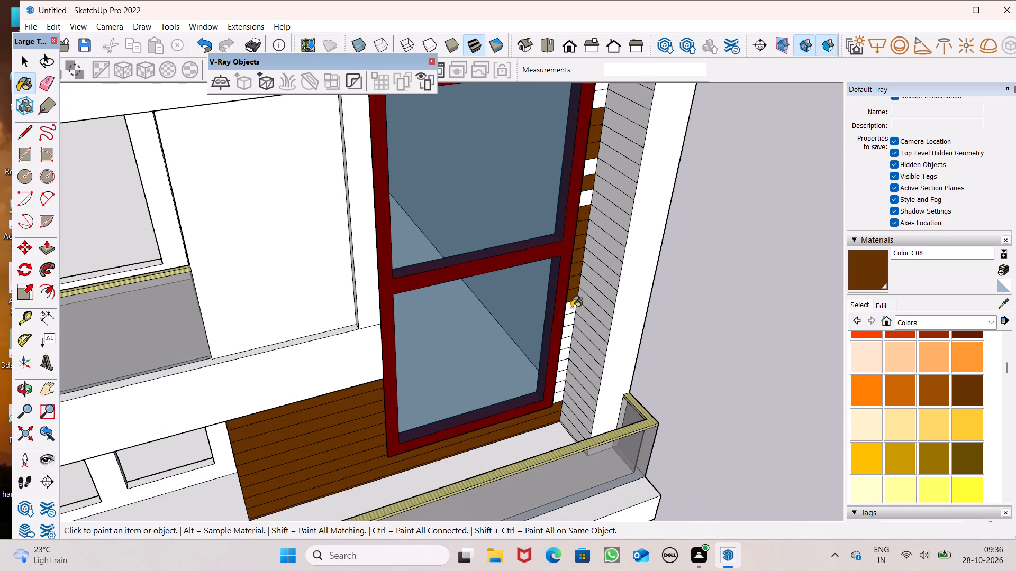
Paint the narrow planks between the lowest pane and the return wall with brown Color C08, down to the balcony floor.
click(571, 308)
click(571, 311)
click(572, 316)
drag(571, 320, 571, 327)
click(571, 328)
drag(571, 331, 572, 337)
double_click(572, 338)
click(568, 343)
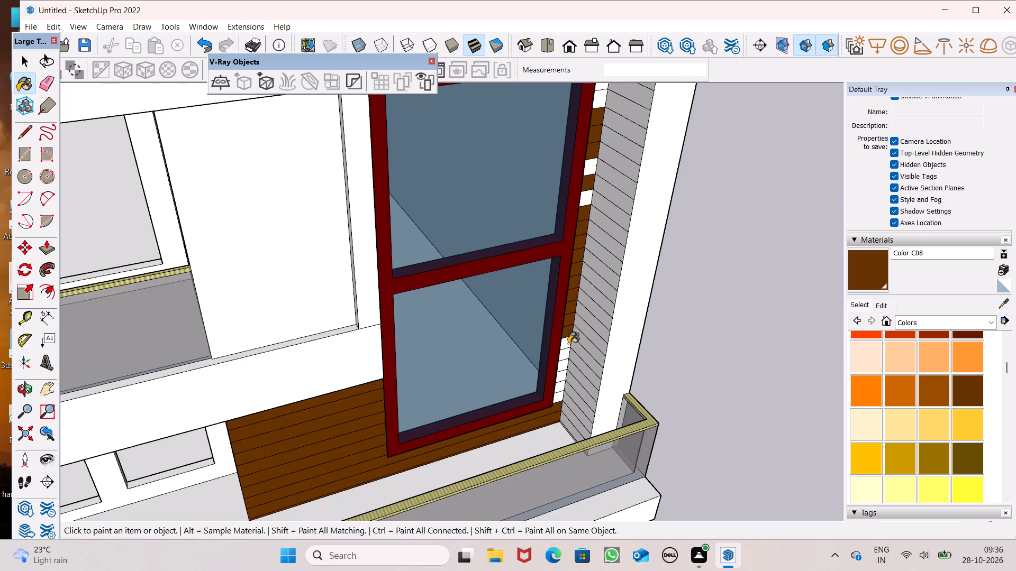
click(565, 353)
click(562, 358)
drag(562, 363, 563, 367)
drag(562, 365, 563, 374)
click(562, 375)
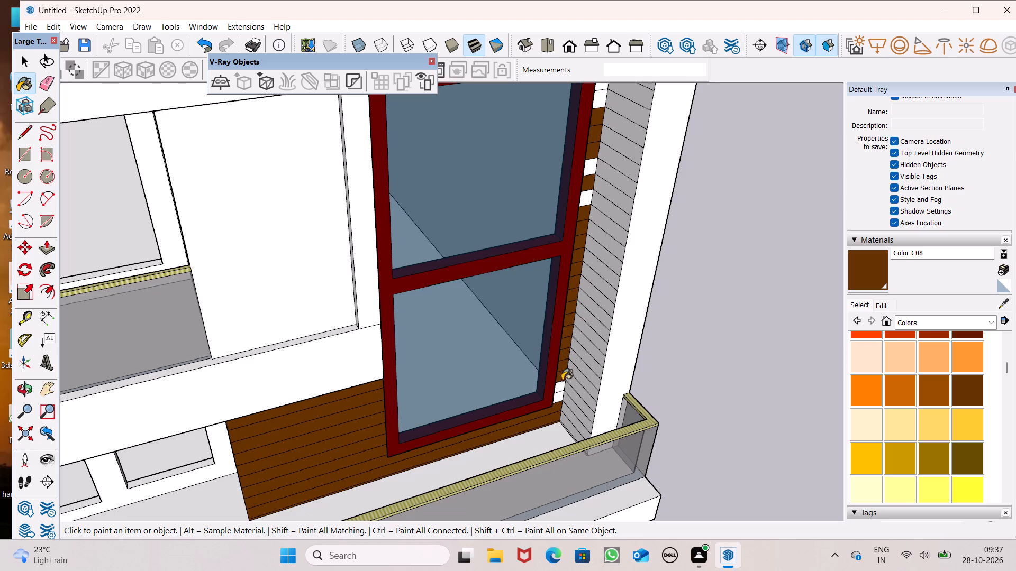
click(562, 385)
click(561, 392)
Fill the missed white planks beside the middle pane with brown Color C08, undoing the stray fill on the return wall.
scroll(588, 171, up, 2)
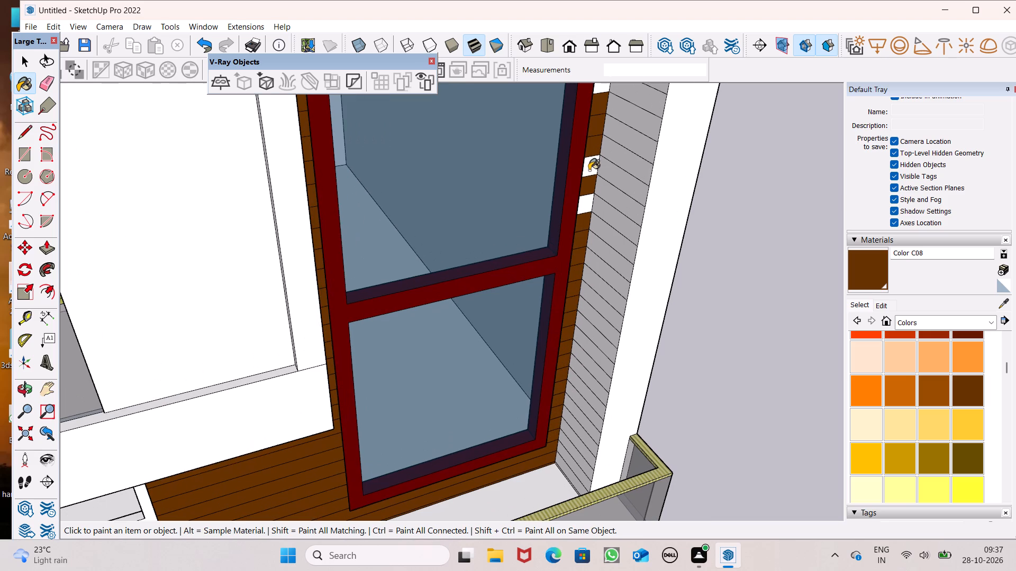
click(588, 171)
click(595, 199)
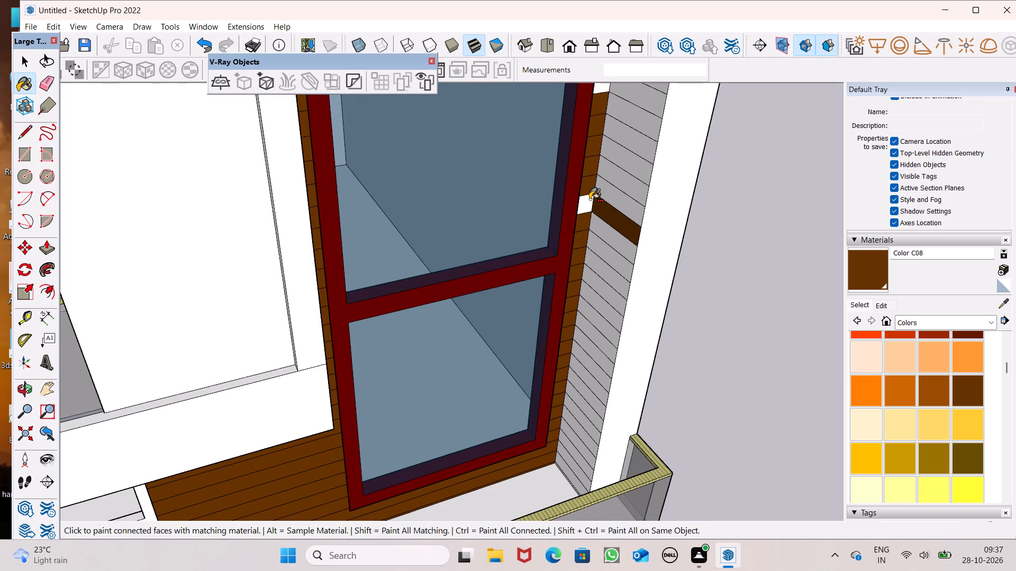
key(ctrl+z)
click(579, 206)
Paint the narrow planks beside the panel's upper crossbar with brown Color C08, undoing the stray fill on the return wall.
scroll(579, 245, down, 7)
scroll(604, 90, up, 4)
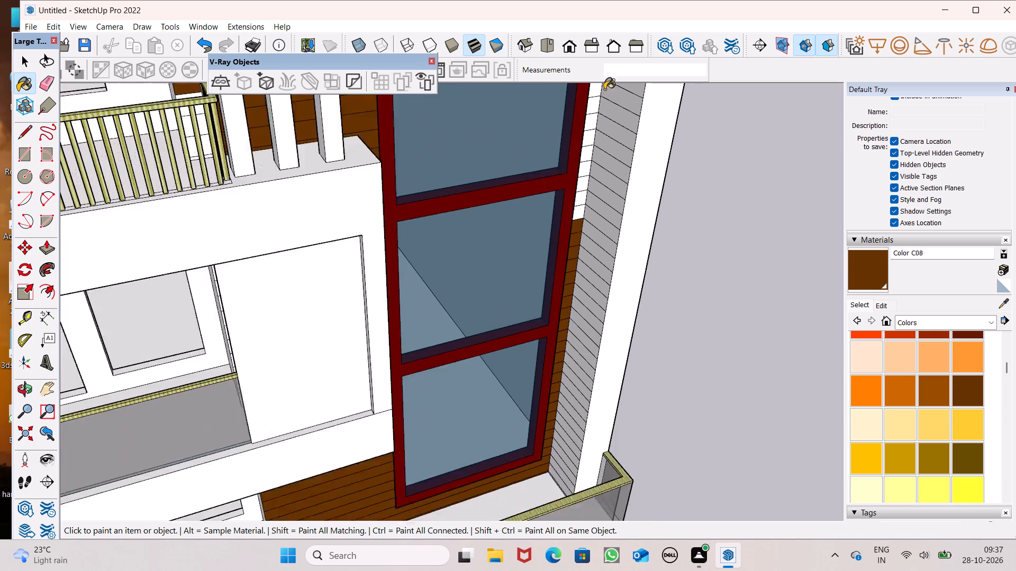
scroll(604, 89, up, 2)
click(591, 119)
drag(585, 141, 584, 146)
click(584, 155)
drag(586, 170, 586, 177)
drag(586, 181, 584, 190)
click(584, 201)
drag(580, 210, 580, 217)
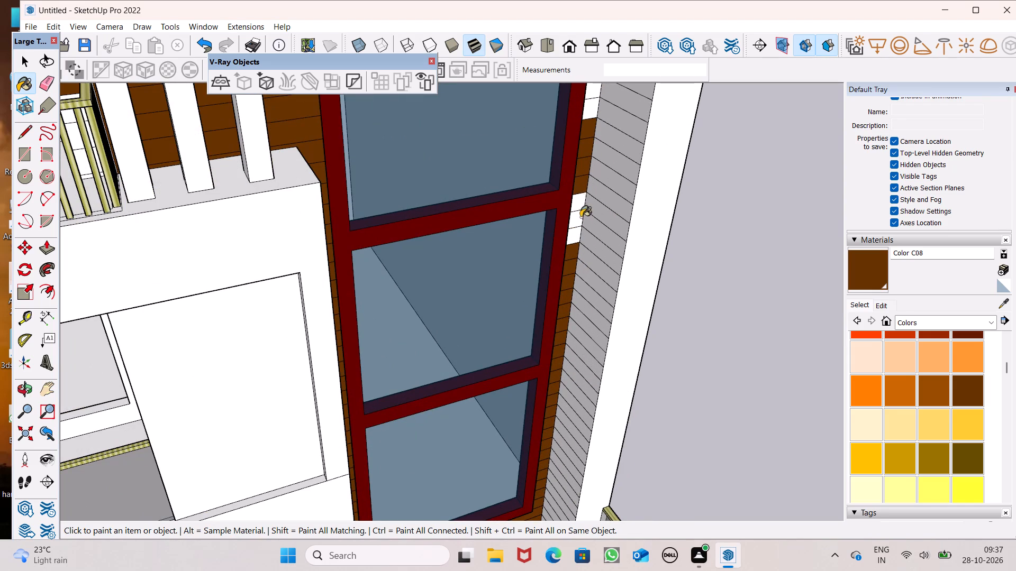
drag(580, 217, 580, 216)
click(580, 224)
drag(580, 228, 582, 240)
key(ctrl+z)
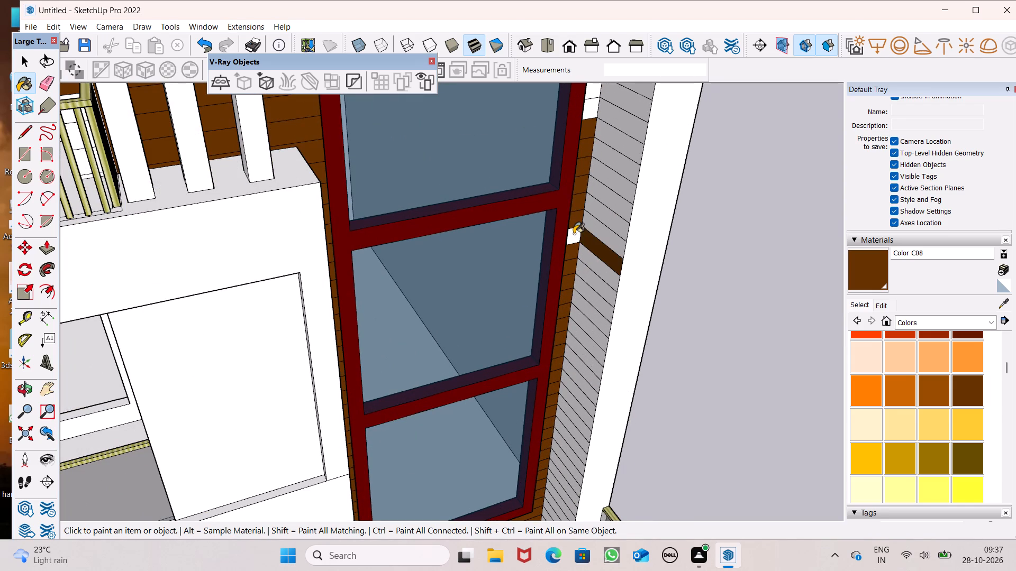
scroll(584, 229, up, 5)
click(567, 238)
Paint the narrow planks between the lower part of the top pane and the return wall with brown Color C08.
scroll(568, 259, down, 2)
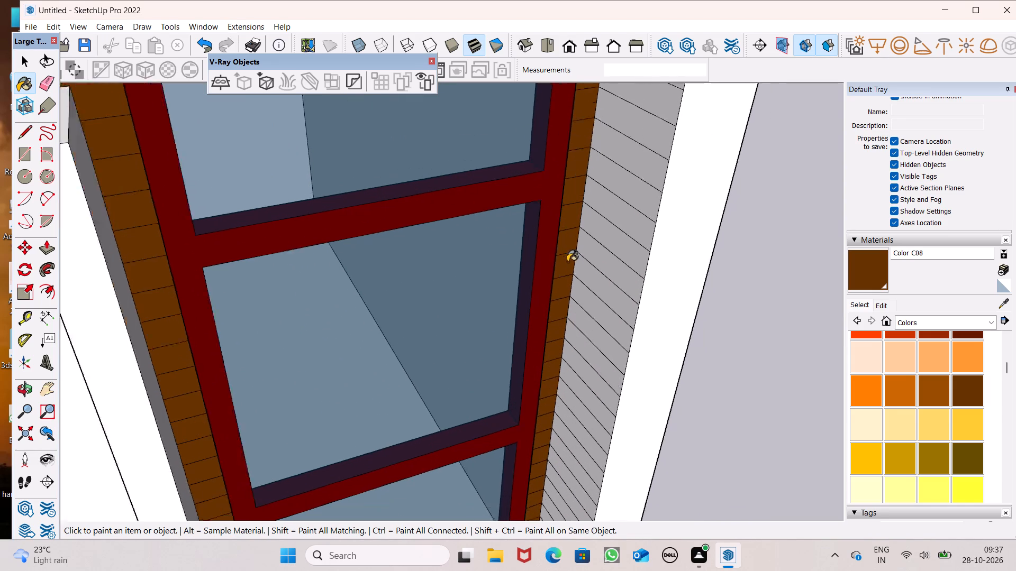
scroll(567, 262, down, 6)
scroll(584, 113, up, 7)
click(585, 106)
drag(583, 124, 583, 129)
click(582, 157)
click(582, 181)
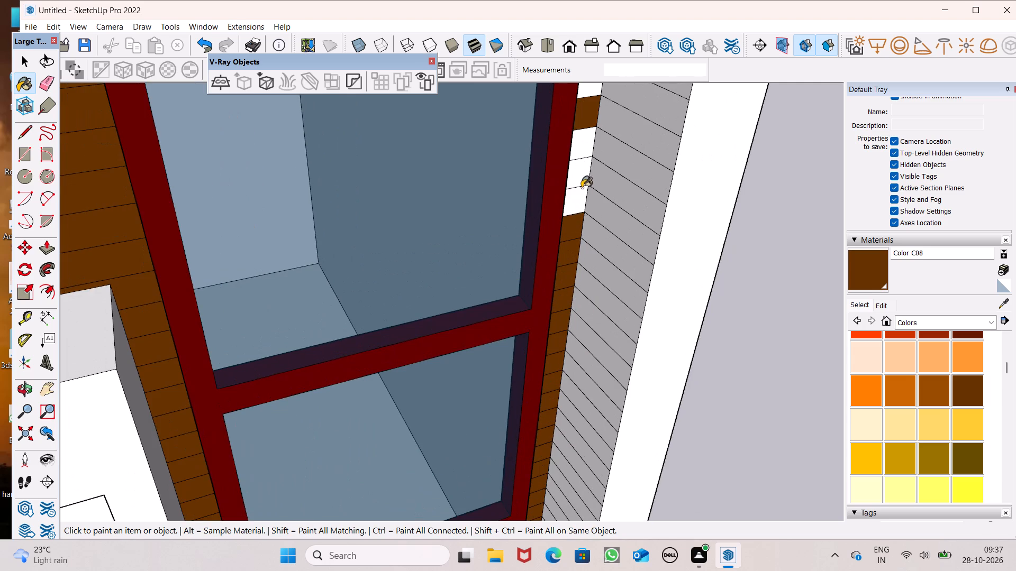
drag(582, 193, 579, 198)
click(577, 200)
click(579, 147)
Paint the remaining narrow planks beside the upper part of the top pane, next to the return wall, with brown Color C08.
scroll(552, 247, down, 9)
scroll(584, 132, up, 6)
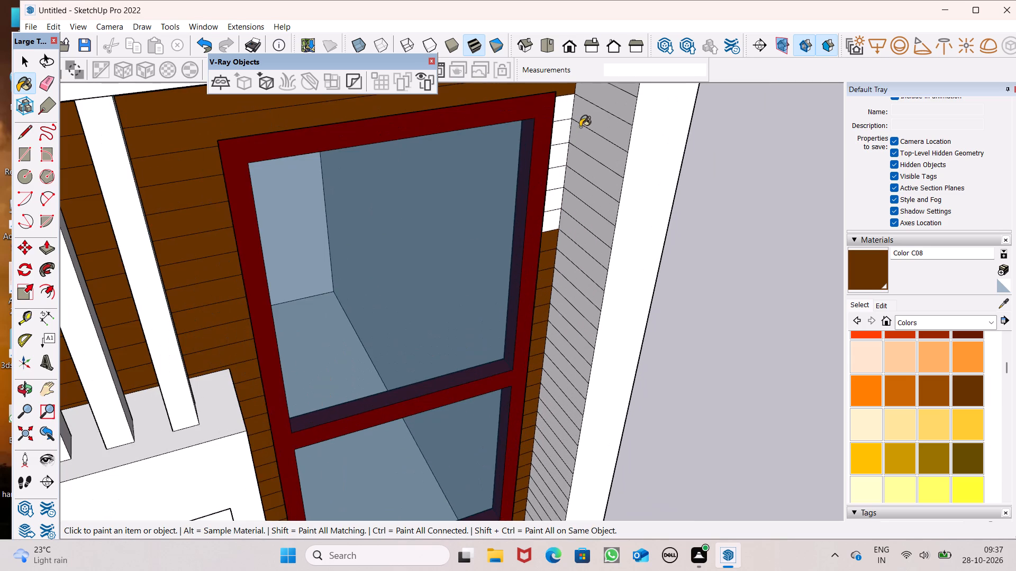
click(565, 114)
click(564, 124)
drag(557, 164, 557, 177)
drag(556, 179, 555, 191)
click(555, 189)
click(555, 208)
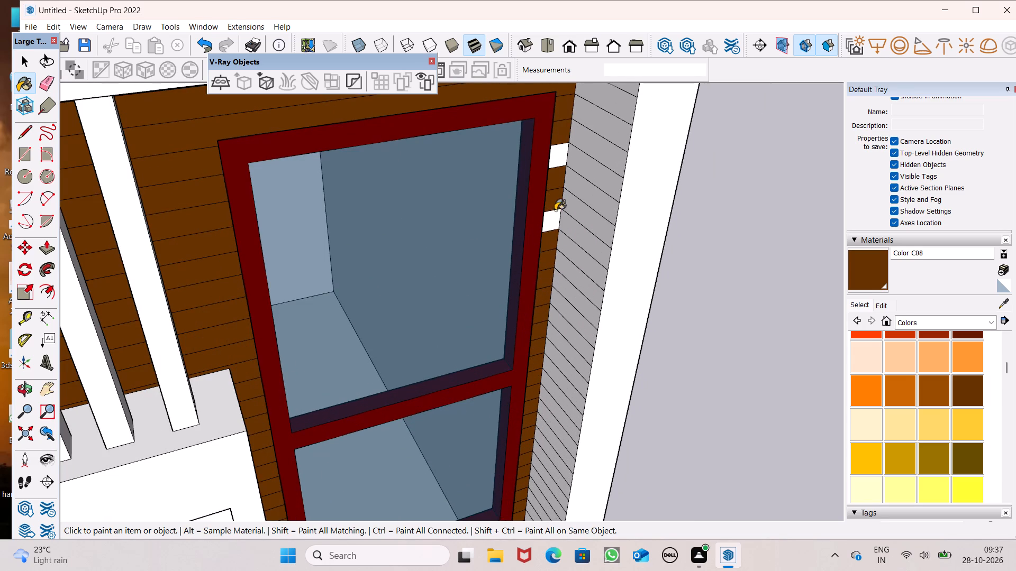
click(560, 145)
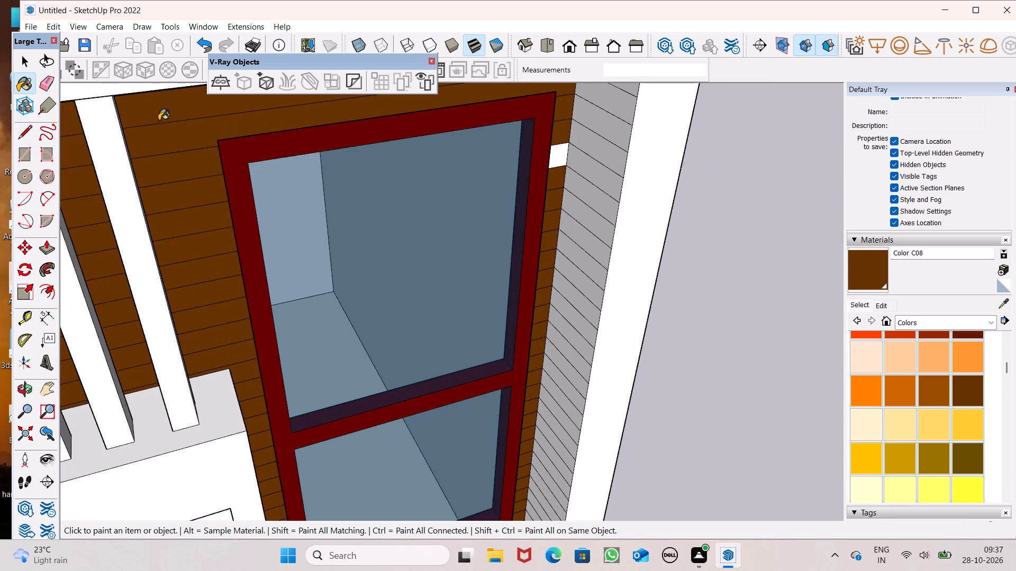
Erase the horizontal plank lines on the upper part of the side return wall beside the window panel.
click(43, 79)
scroll(264, 254, down, 5)
middle_drag(278, 261, 352, 197)
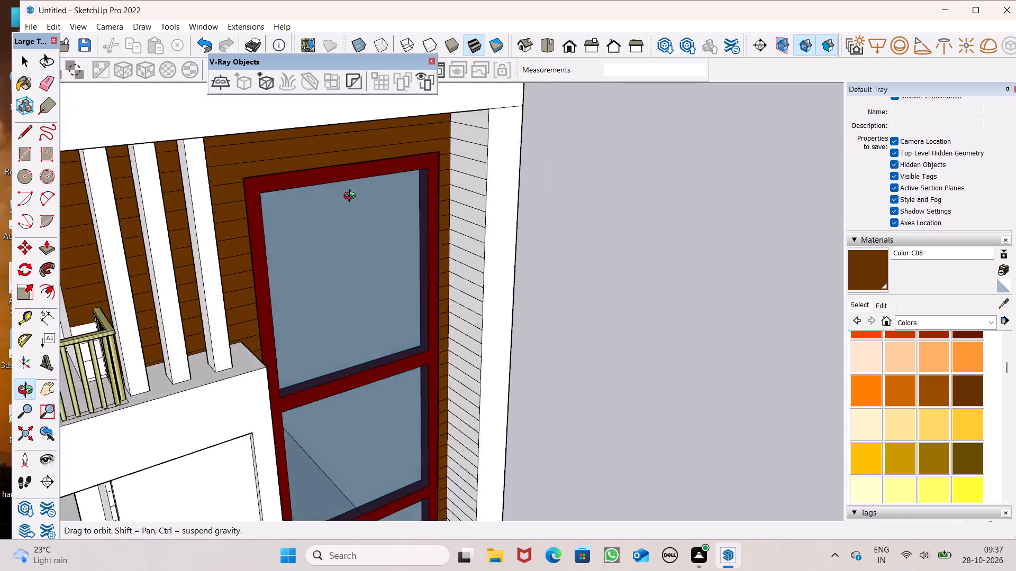
middle_drag(352, 197, 505, 126)
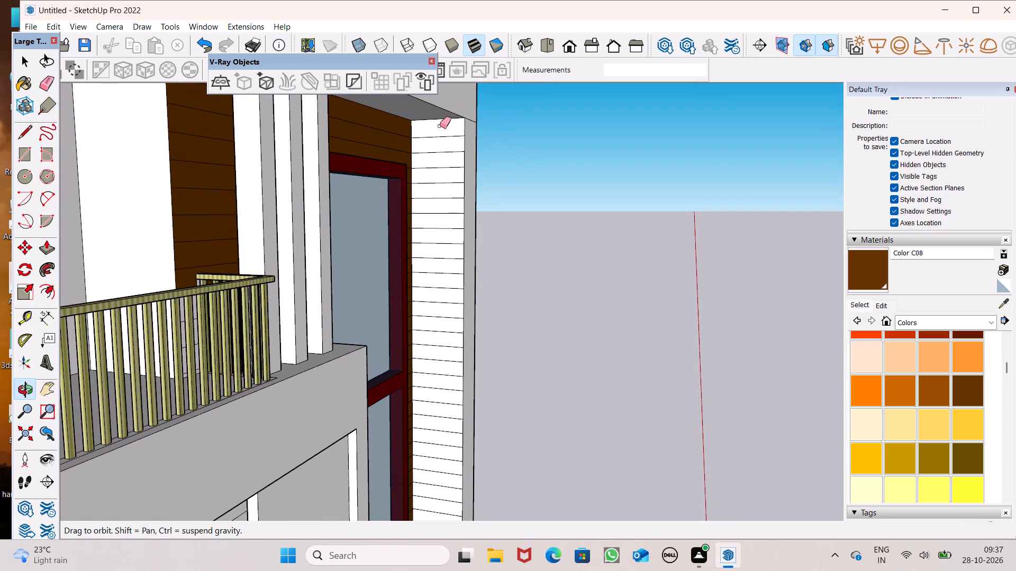
drag(440, 135, 431, 347)
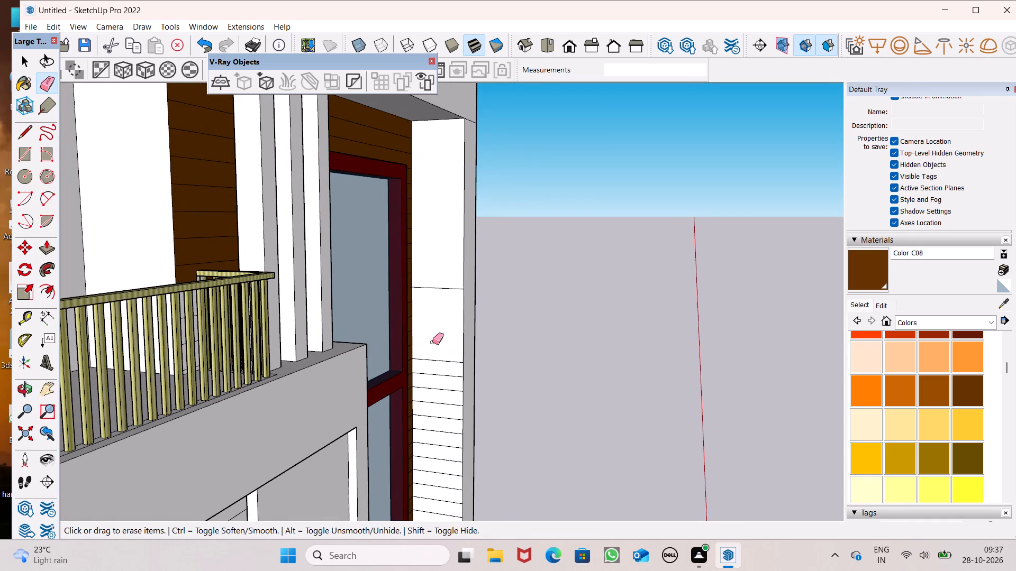
drag(433, 259, 418, 443)
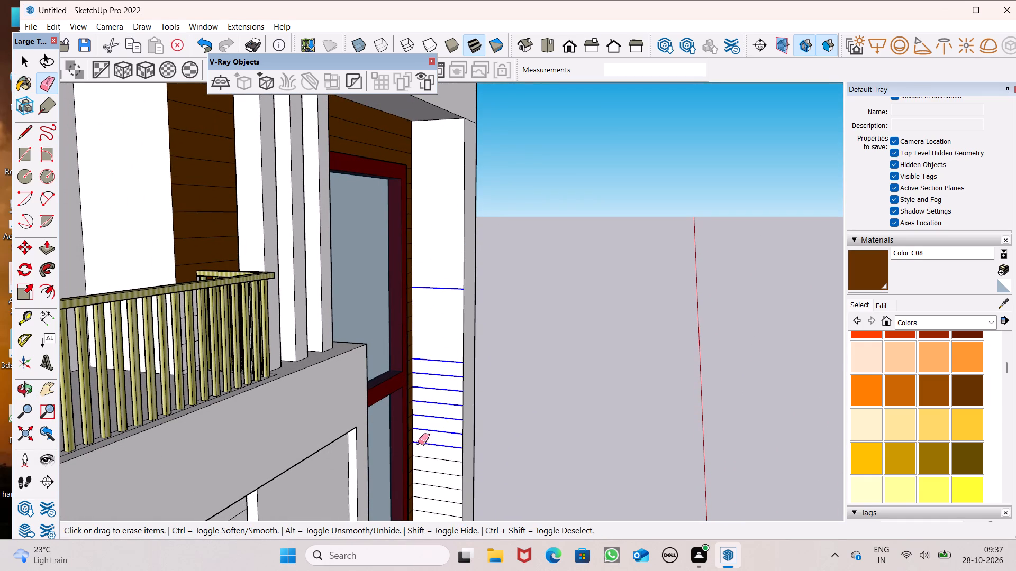
drag(418, 443, 418, 434)
Erase the remaining horizontal plank lines on the side return wall beside the window panel, down to the balcony floor.
scroll(420, 201, down, 8)
scroll(434, 339, up, 4)
drag(426, 321, 428, 329)
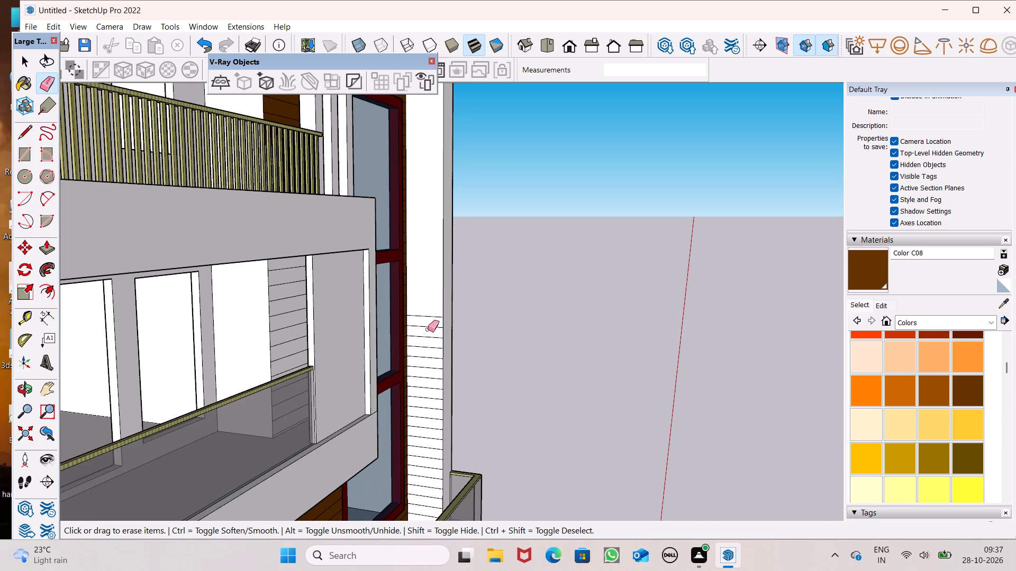
drag(428, 329, 425, 315)
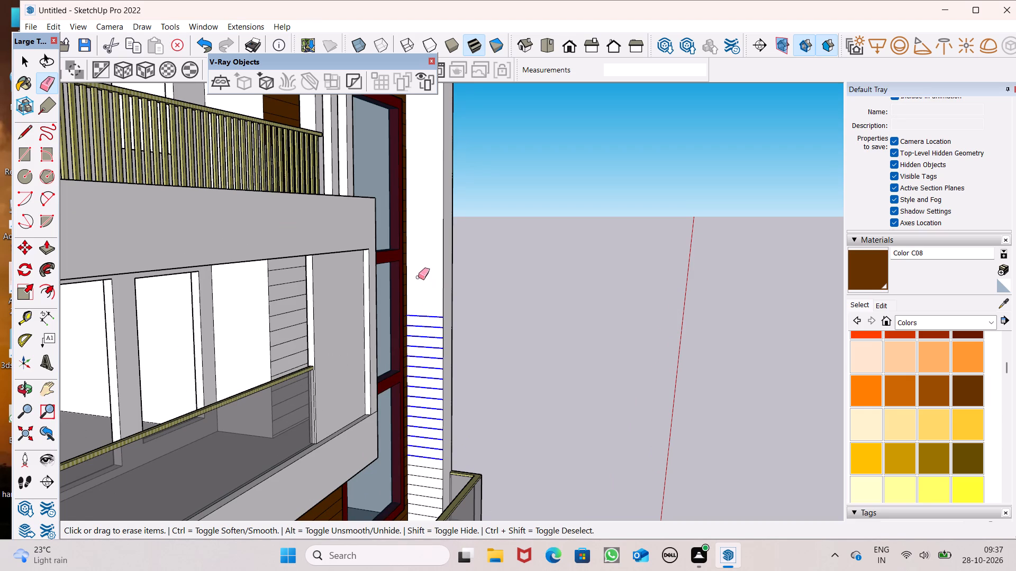
scroll(421, 206, down, 9)
scroll(429, 301, up, 1)
middle_drag(429, 301, 471, 393)
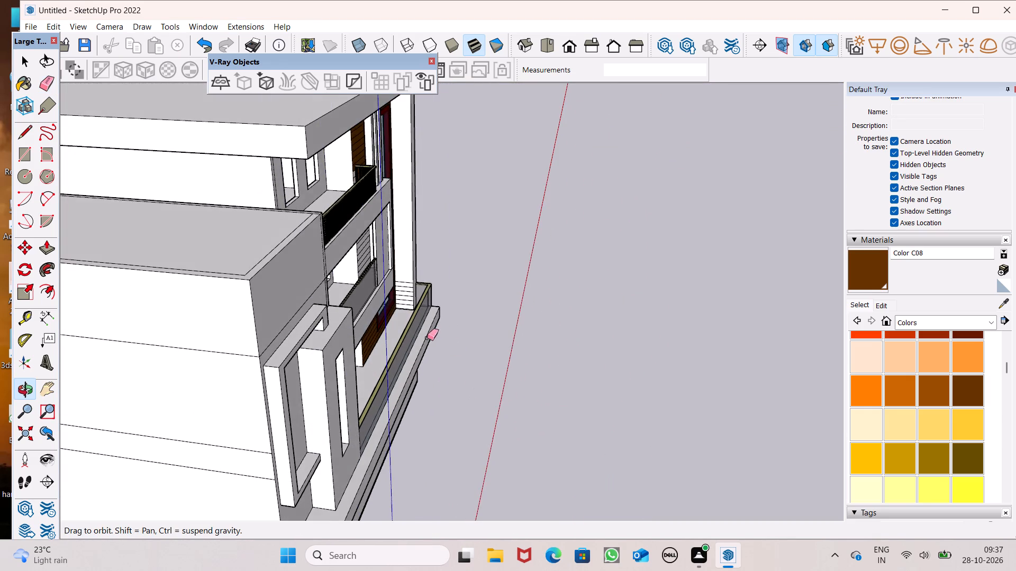
scroll(424, 335, up, 7)
scroll(389, 277, up, 5)
drag(381, 220, 381, 257)
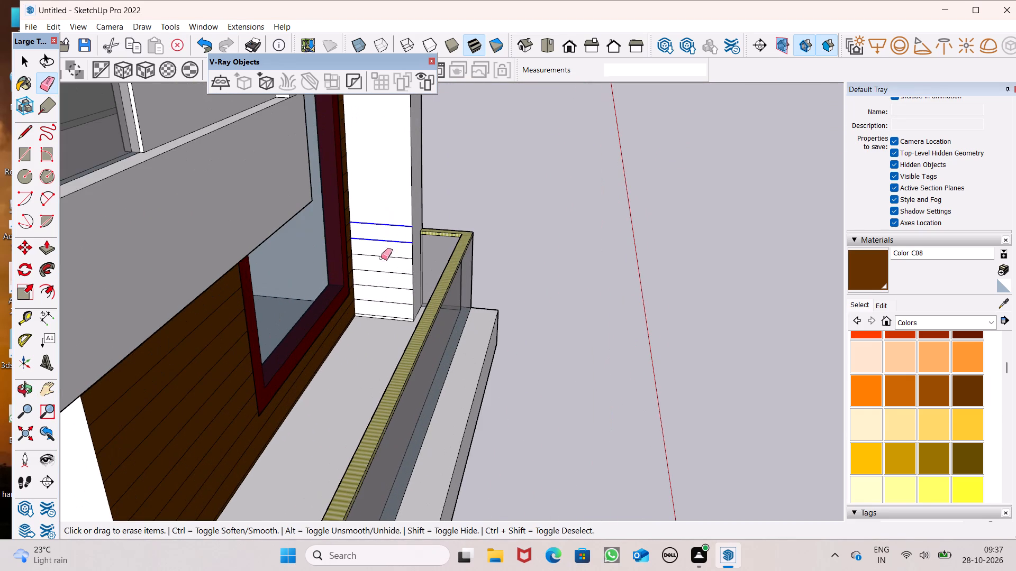
drag(381, 257, 380, 310)
Inspect the cleaned return wall and window panel, and the whole front facade.
scroll(380, 251, down, 4)
middle_drag(403, 305, 304, 318)
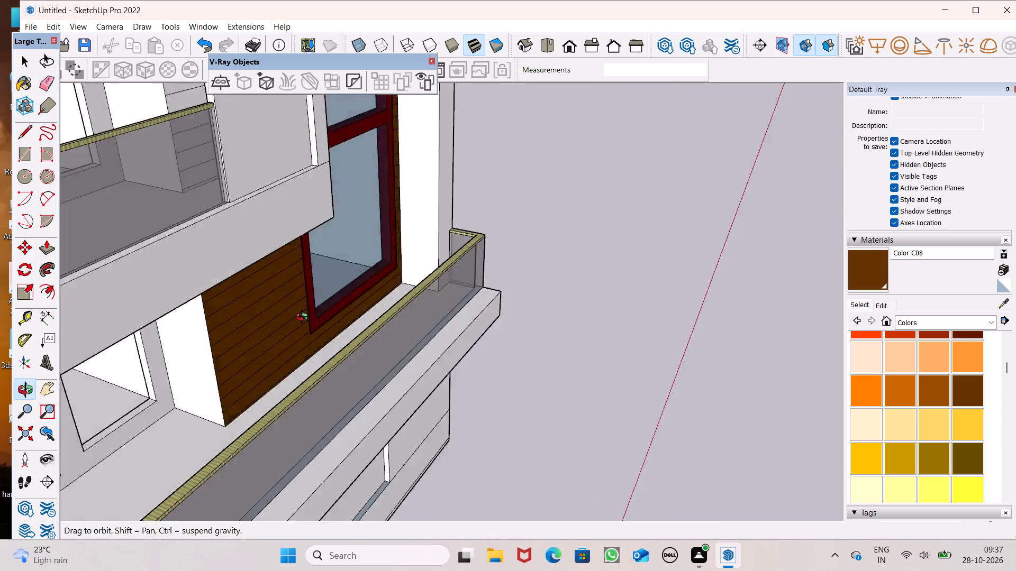
middle_drag(304, 318, 124, 309)
scroll(353, 261, down, 5)
middle_drag(489, 284, 356, 310)
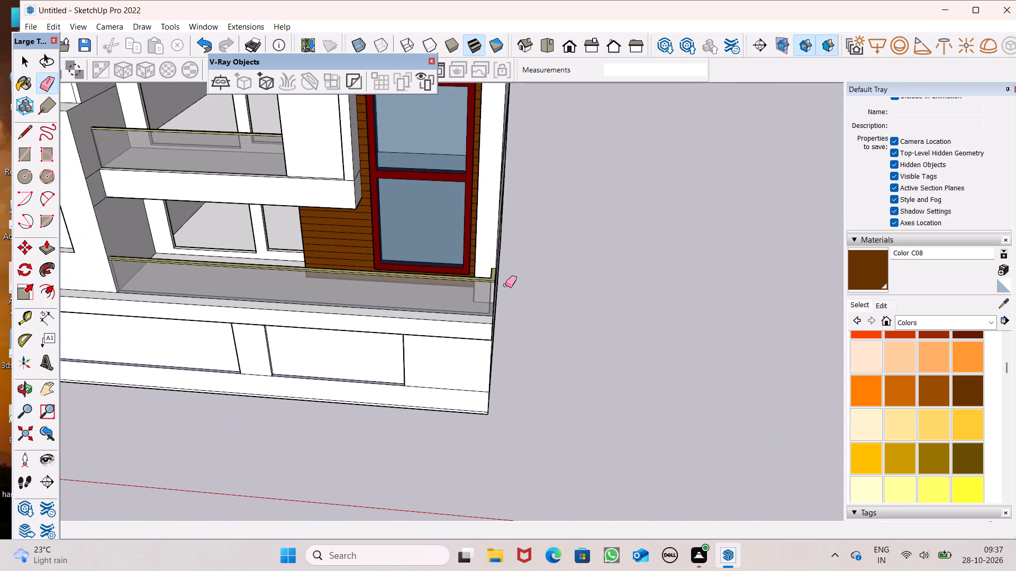
scroll(505, 285, down, 9)
middle_drag(513, 307, 529, 217)
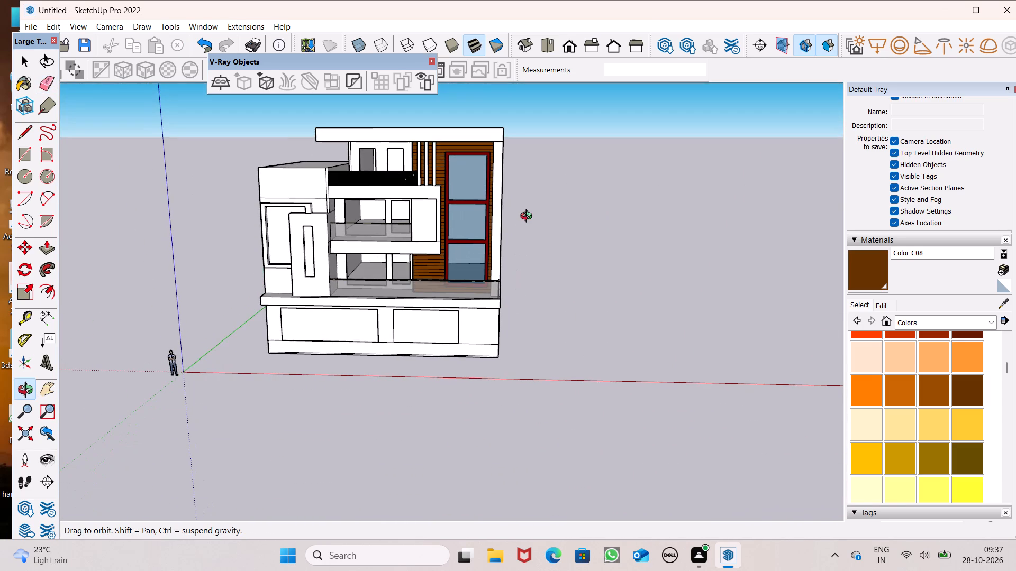
middle_drag(529, 217, 526, 231)
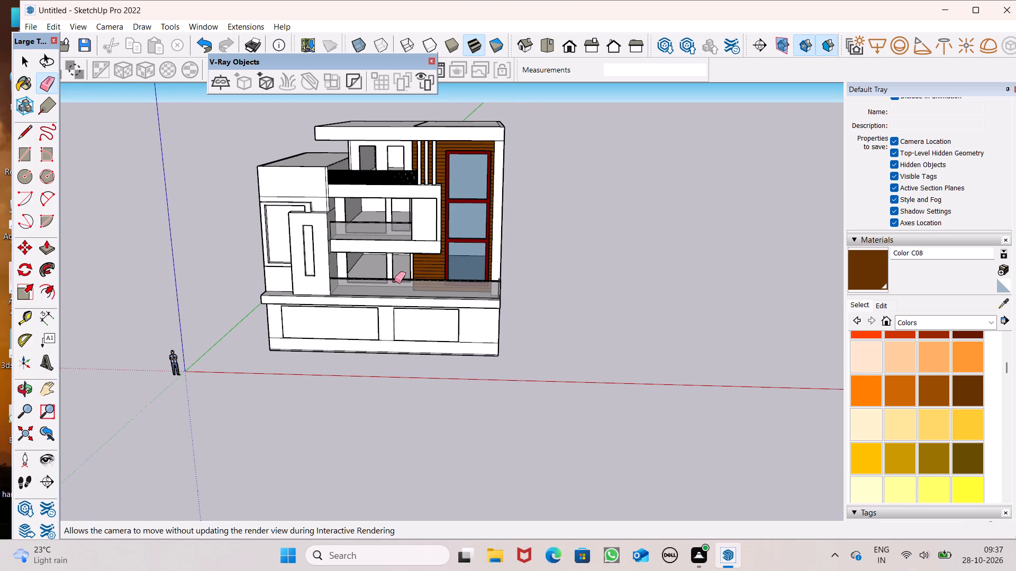
Draw a horizontal line about 24 ft long across the base wall's larger recessed panel, just below its upper edge.
middle_drag(353, 348, 355, 293)
scroll(354, 349, up, 1)
scroll(255, 397, up, 2)
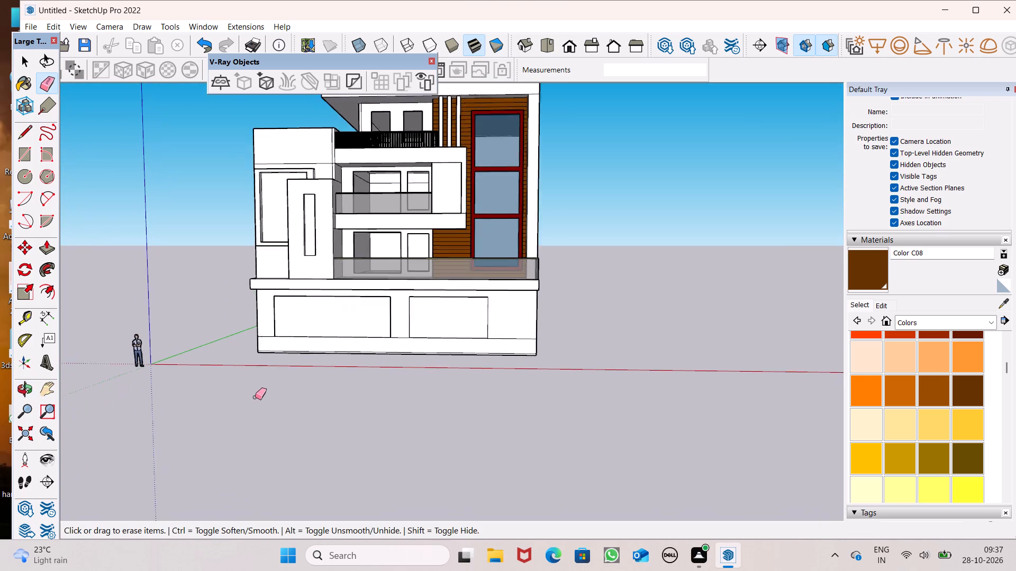
scroll(255, 397, up, 3)
scroll(350, 271, up, 12)
middle_drag(386, 284, 378, 233)
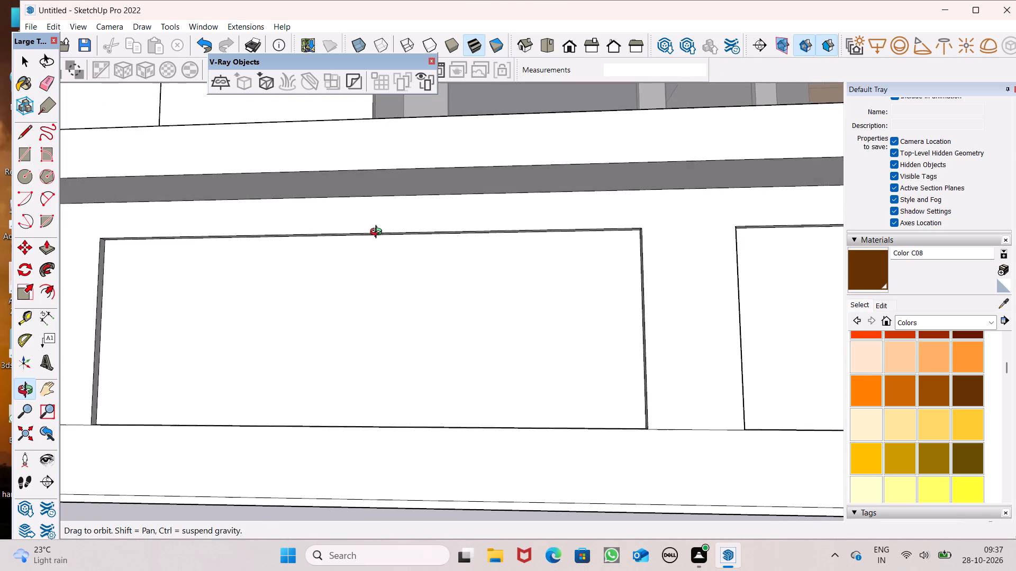
middle_drag(378, 233, 377, 228)
scroll(377, 228, up, 1)
click(26, 134)
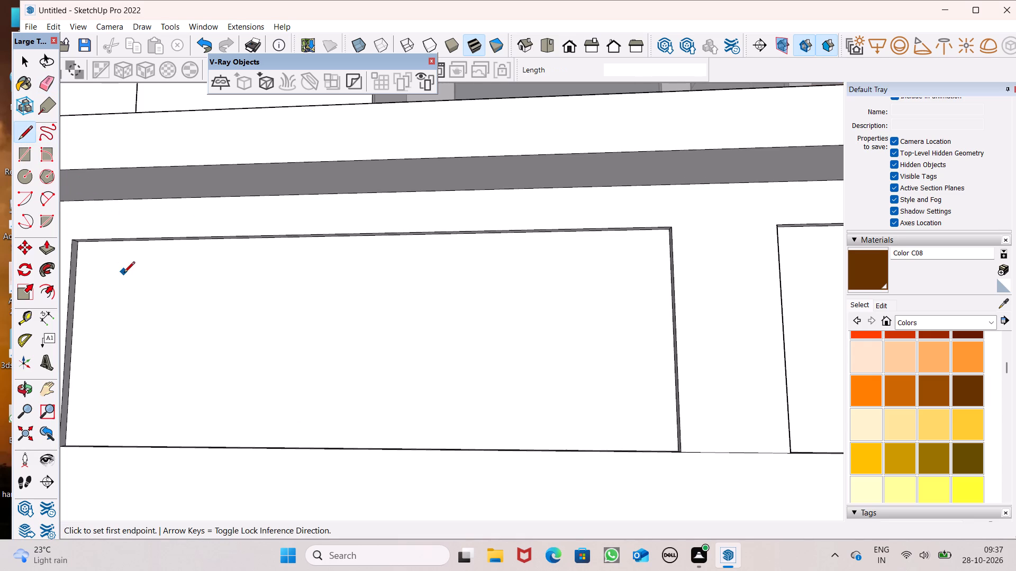
scroll(124, 273, up, 4)
scroll(205, 226, down, 3)
scroll(86, 227, up, 4)
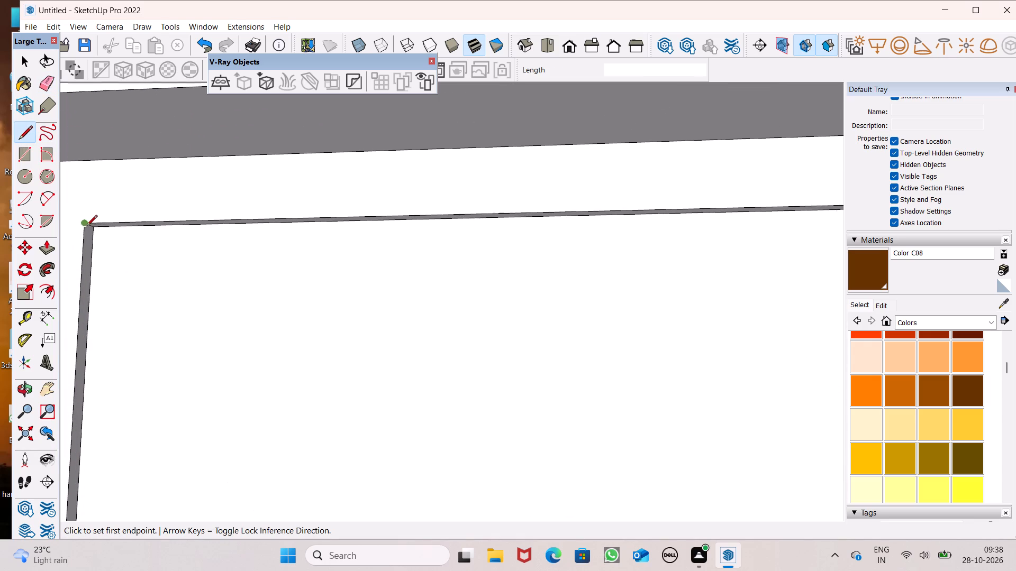
click(95, 245)
scroll(152, 254, down, 4)
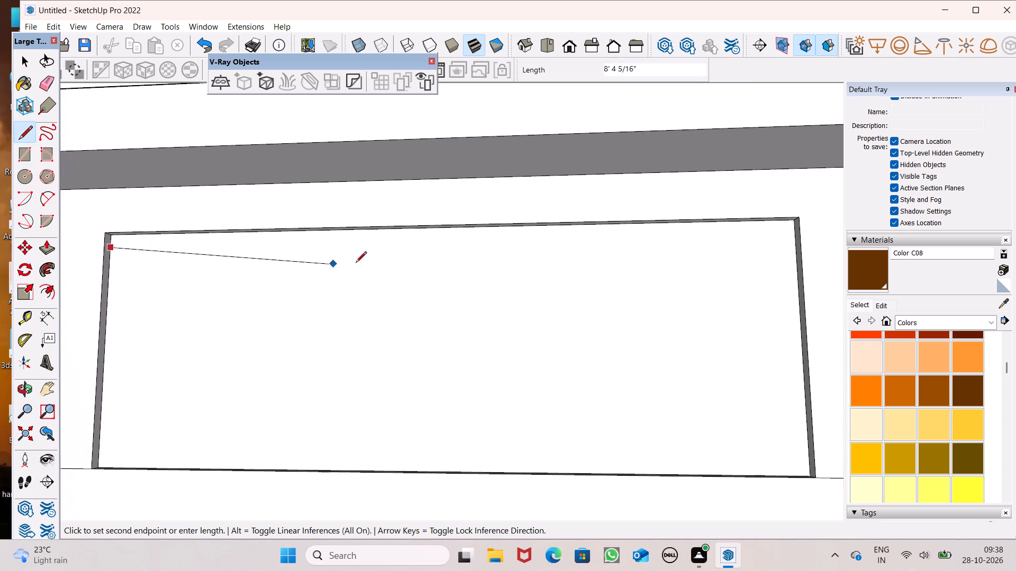
scroll(783, 234, up, 6)
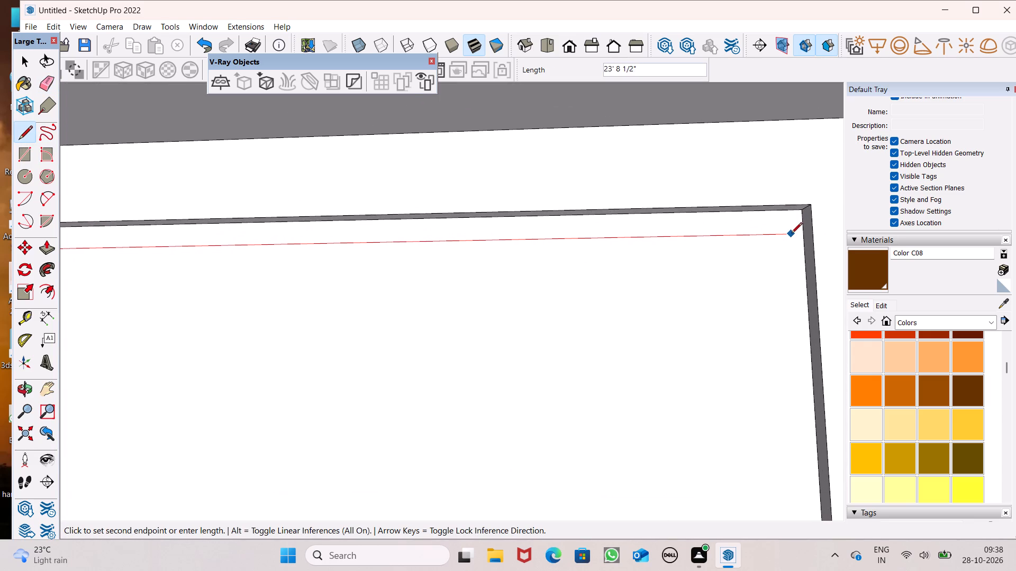
click(803, 232)
scroll(738, 209, down, 1)
key(space)
scroll(738, 209, down, 5)
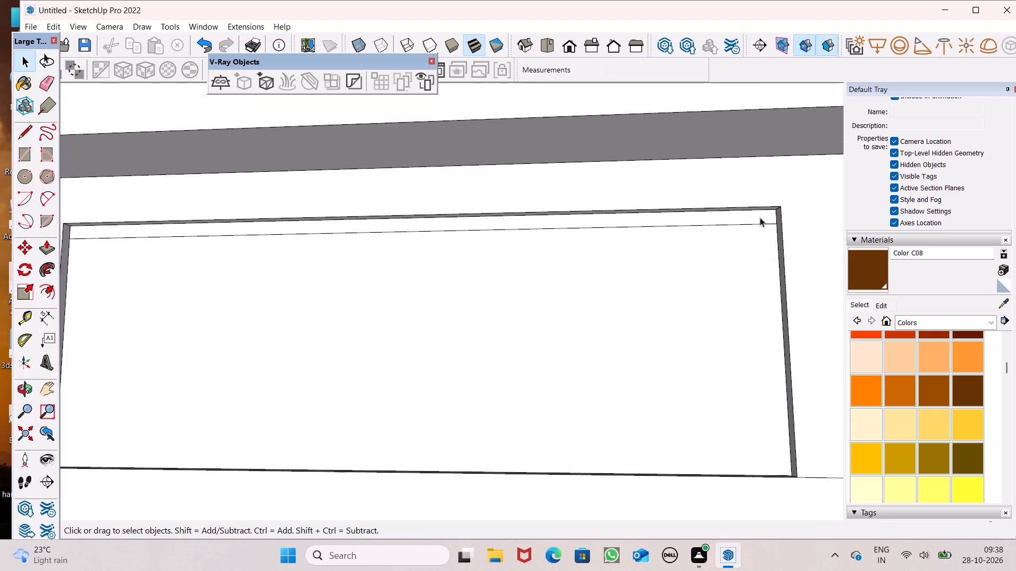
Paint the larger recessed base panel, both the main area and the strip above the line, with Wood Veneer 01 from the Wood materials.
click(863, 260)
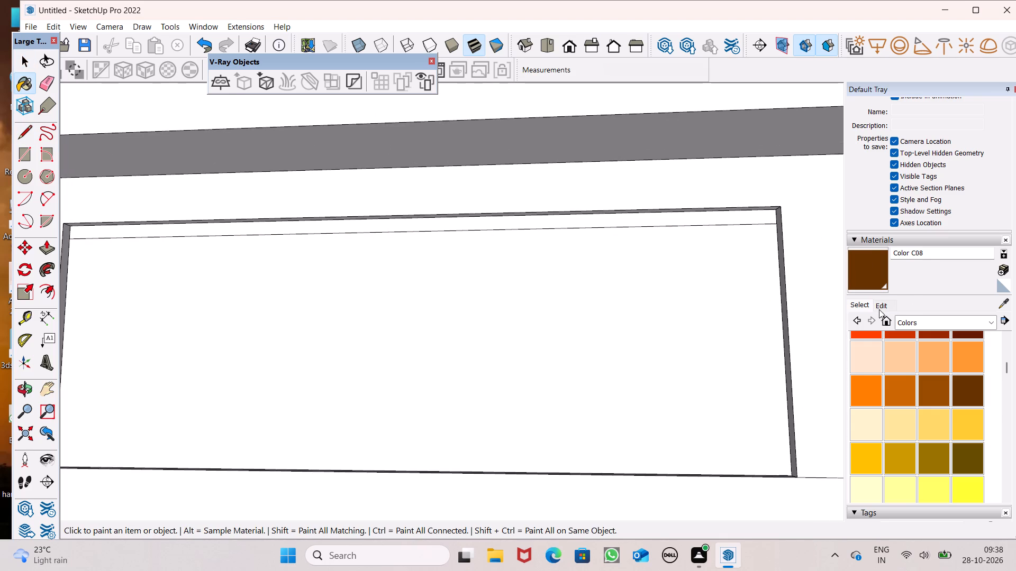
click(879, 309)
click(863, 305)
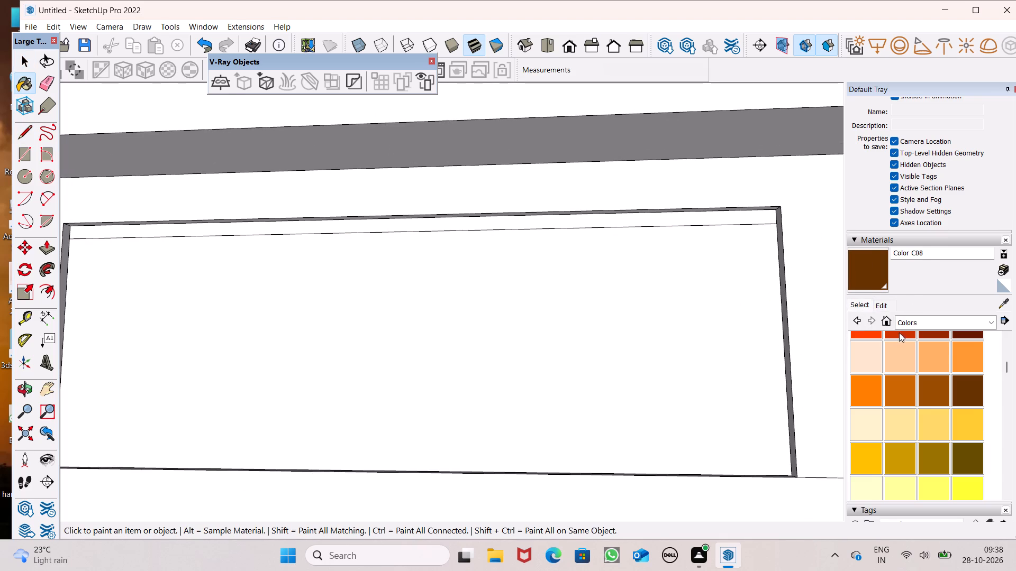
click(904, 324)
click(932, 494)
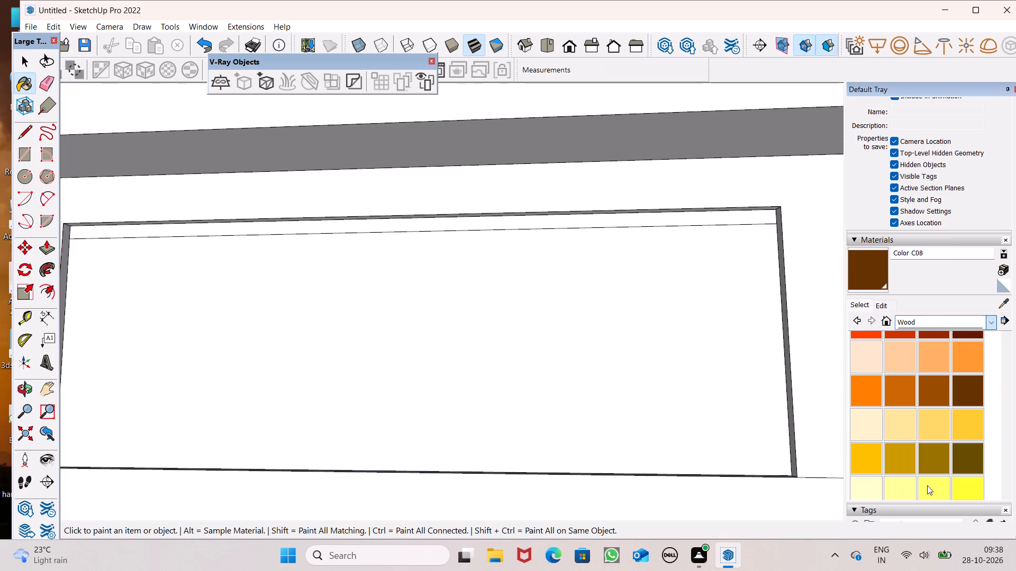
click(925, 413)
click(611, 355)
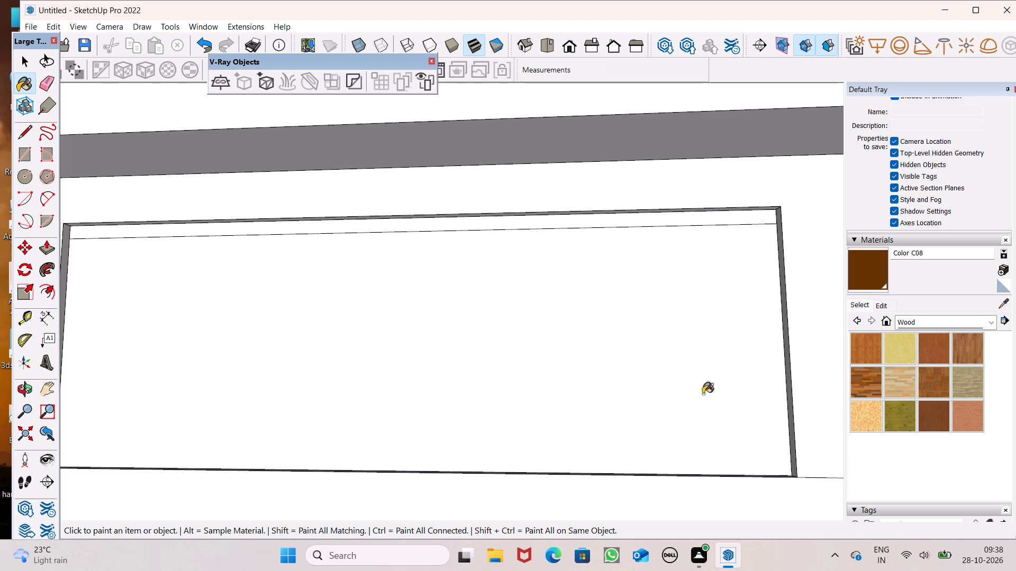
scroll(610, 343, down, 6)
key(space)
scroll(387, 287, up, 6)
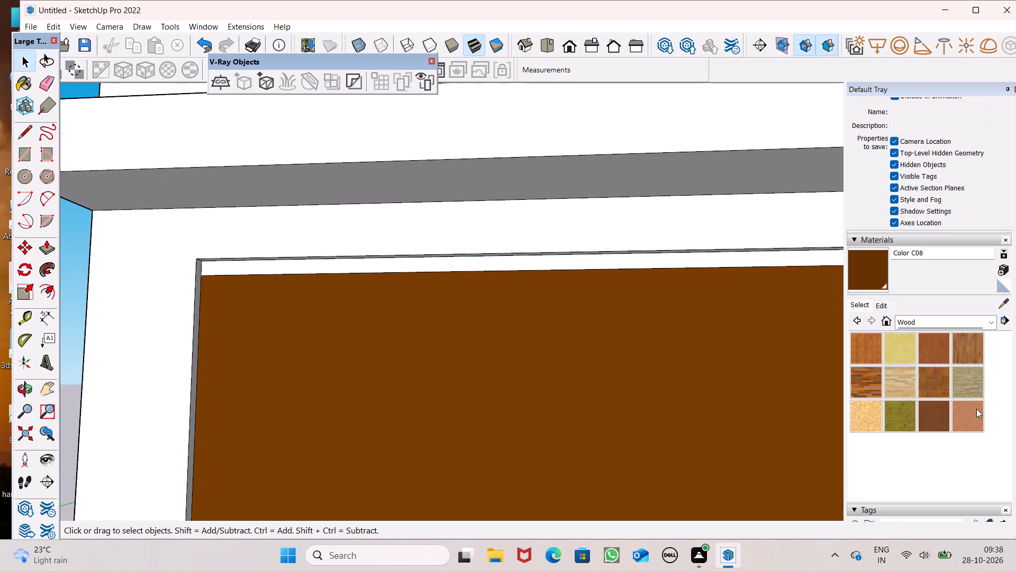
click(934, 421)
click(651, 367)
scroll(609, 302, down, 3)
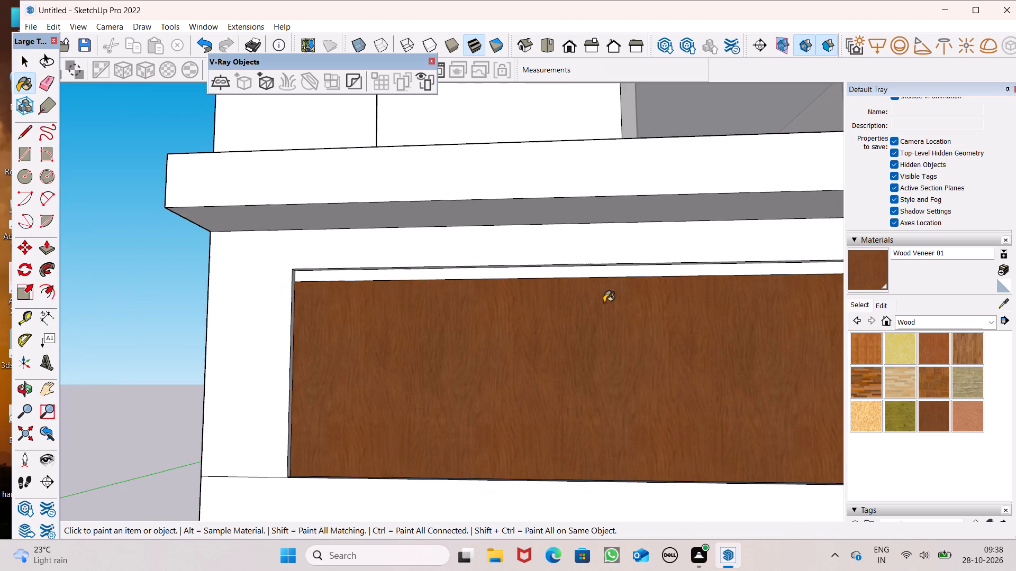
middle_drag(594, 300, 597, 341)
scroll(340, 290, up, 7)
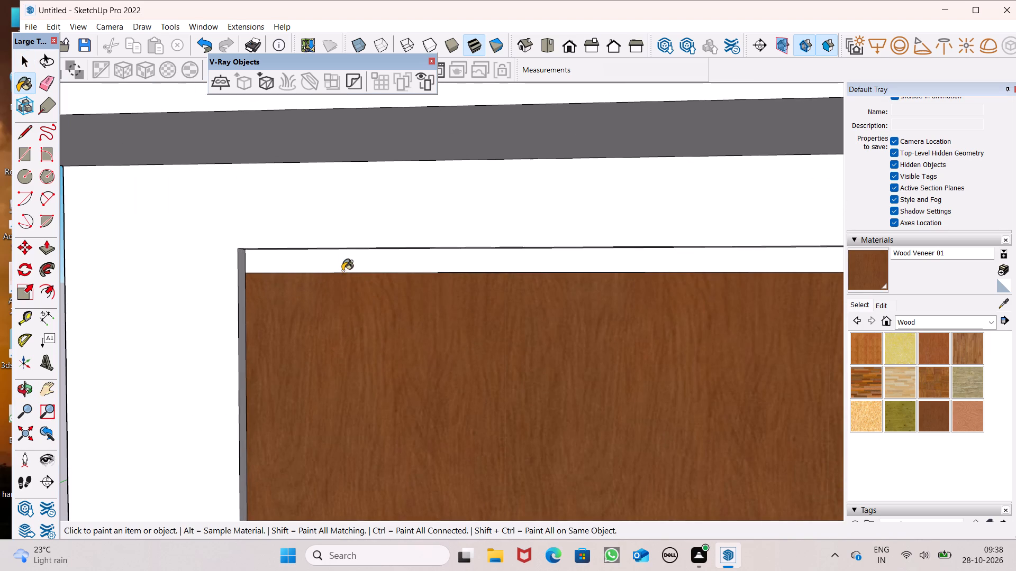
click(344, 266)
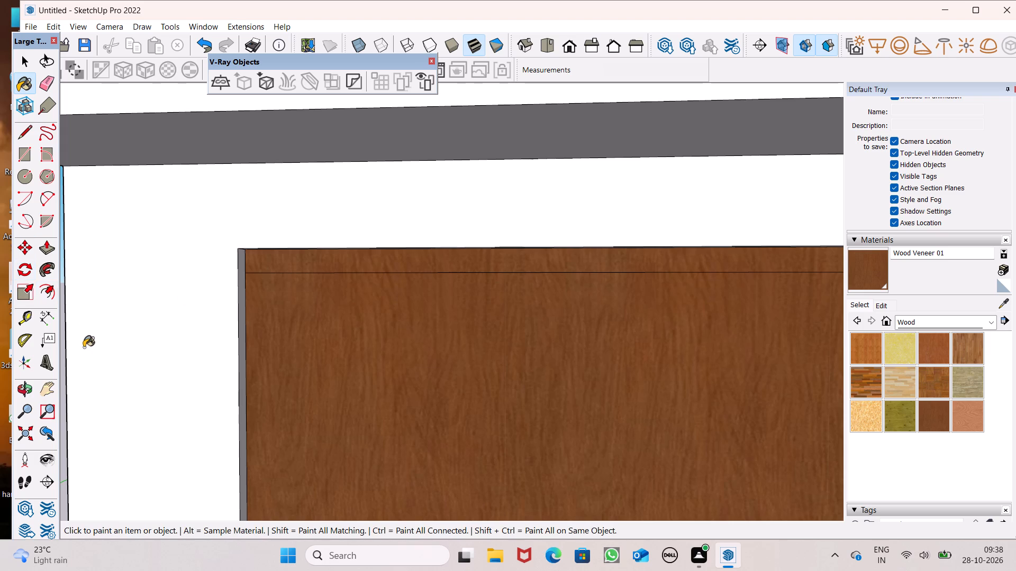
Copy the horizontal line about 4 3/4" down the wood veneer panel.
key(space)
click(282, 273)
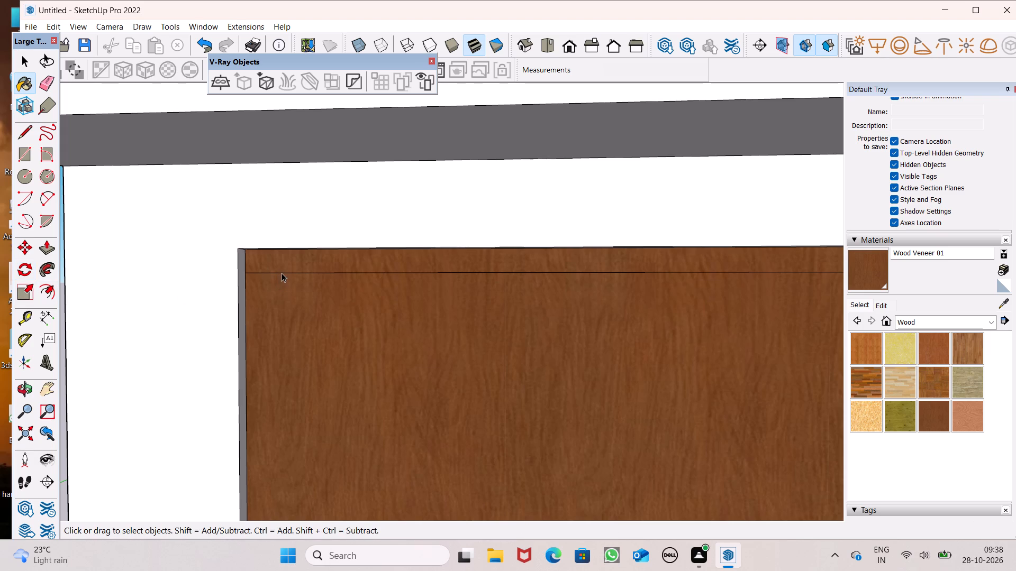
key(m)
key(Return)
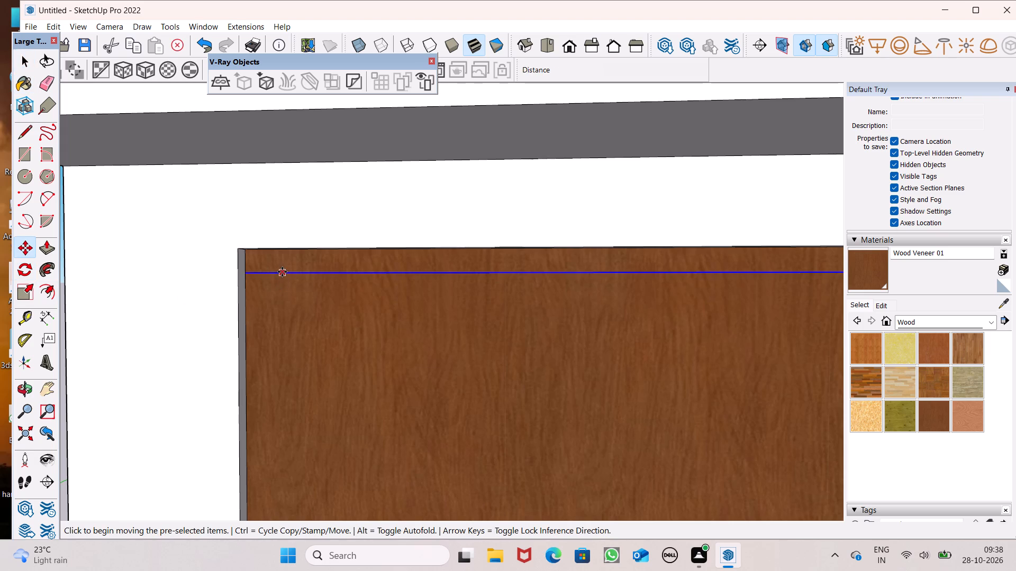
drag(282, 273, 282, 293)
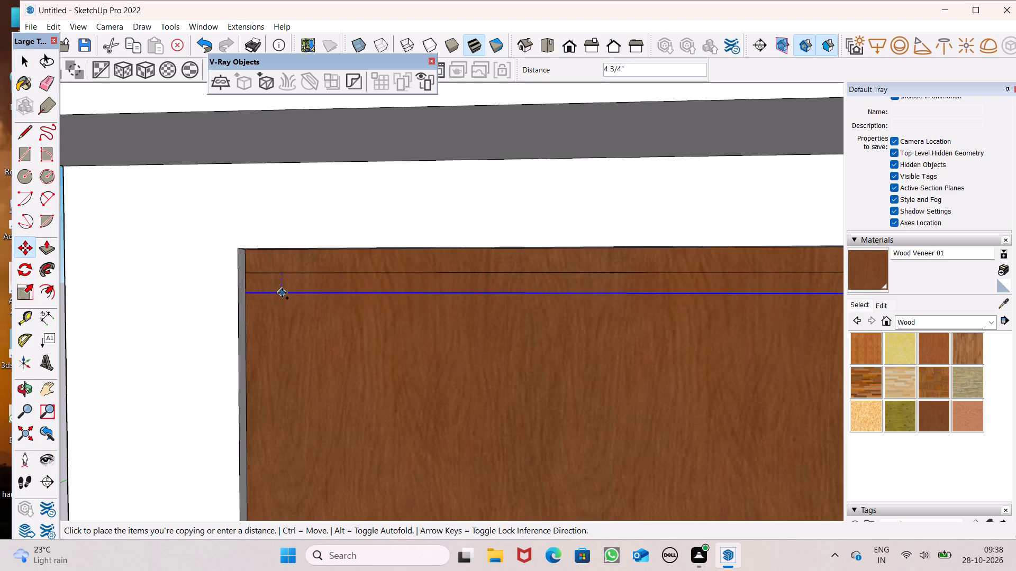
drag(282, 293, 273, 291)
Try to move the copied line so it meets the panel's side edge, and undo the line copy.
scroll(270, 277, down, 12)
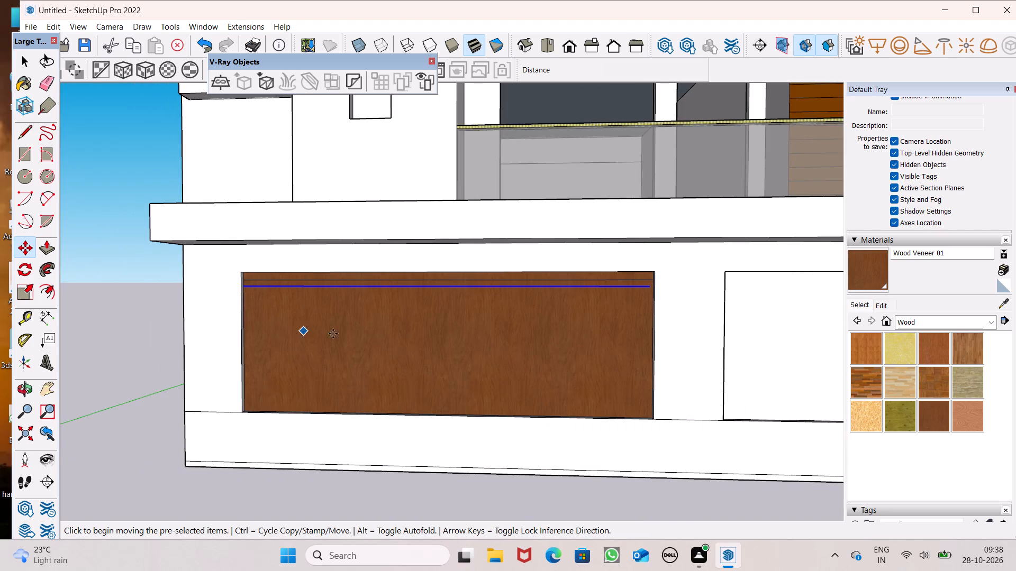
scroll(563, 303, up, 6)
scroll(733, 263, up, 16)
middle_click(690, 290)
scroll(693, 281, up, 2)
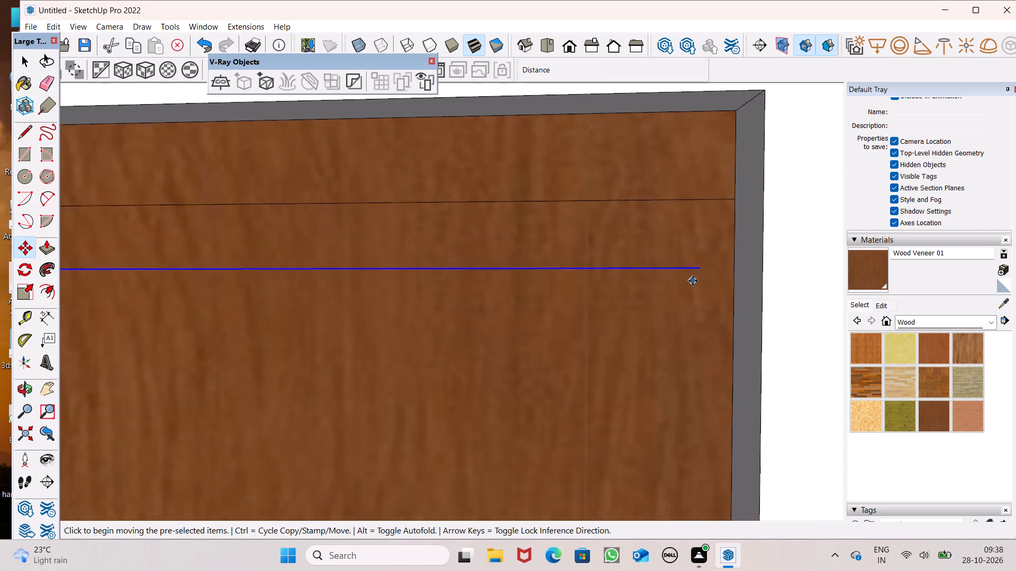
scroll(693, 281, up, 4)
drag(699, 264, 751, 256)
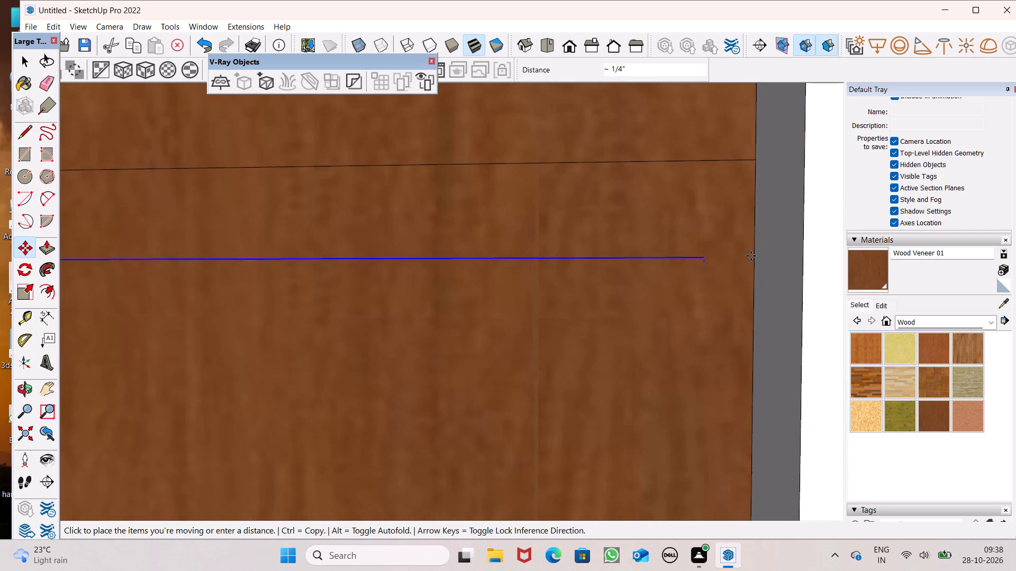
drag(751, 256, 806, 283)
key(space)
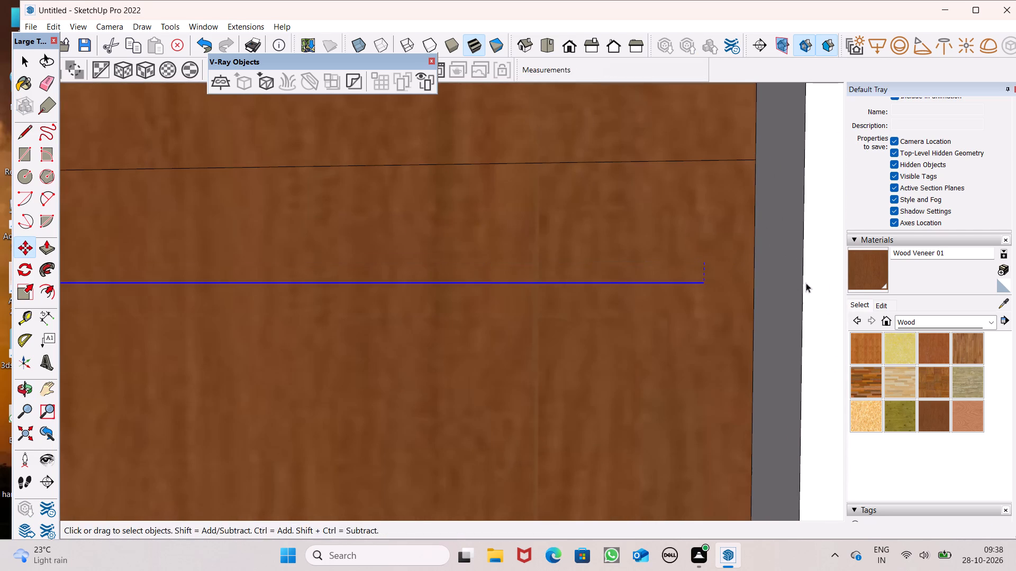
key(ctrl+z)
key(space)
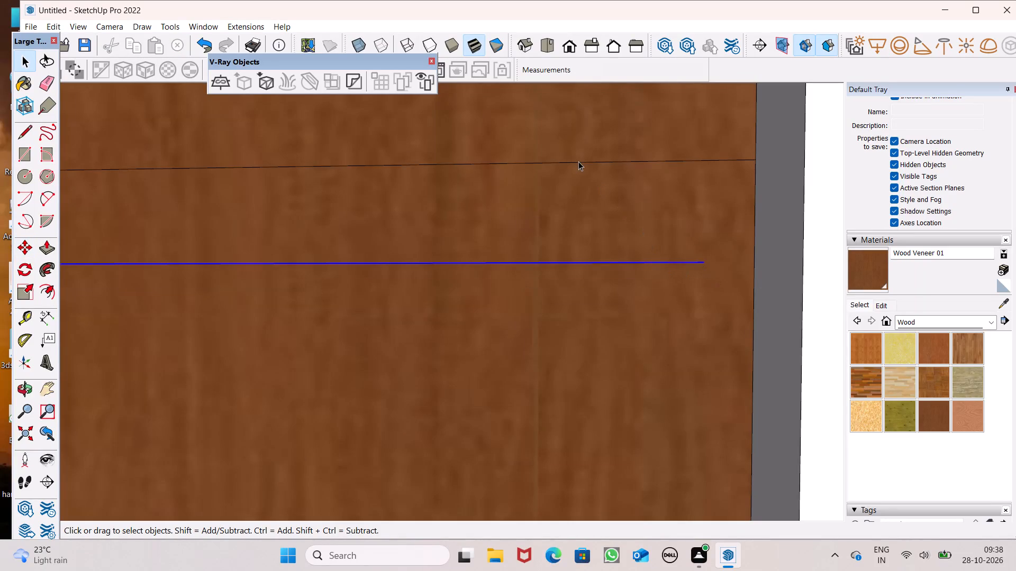
Copy the horizontal line about 4 3/4" down the wood veneer panel and array it at that spacing as 40 copies.
click(578, 161)
key(m)
key(Return)
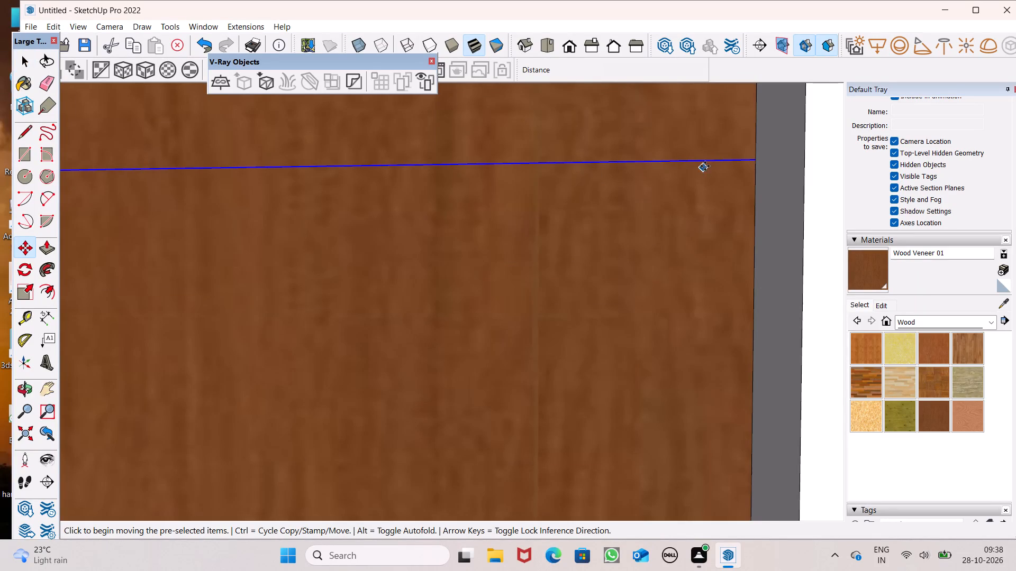
scroll(709, 163, up, 4)
drag(746, 162, 752, 317)
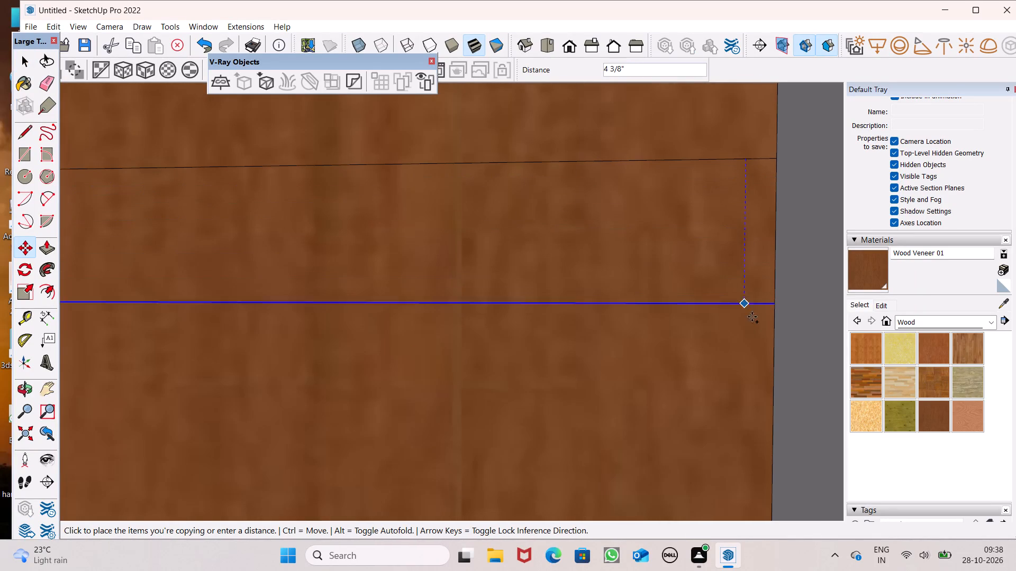
drag(752, 317, 752, 321)
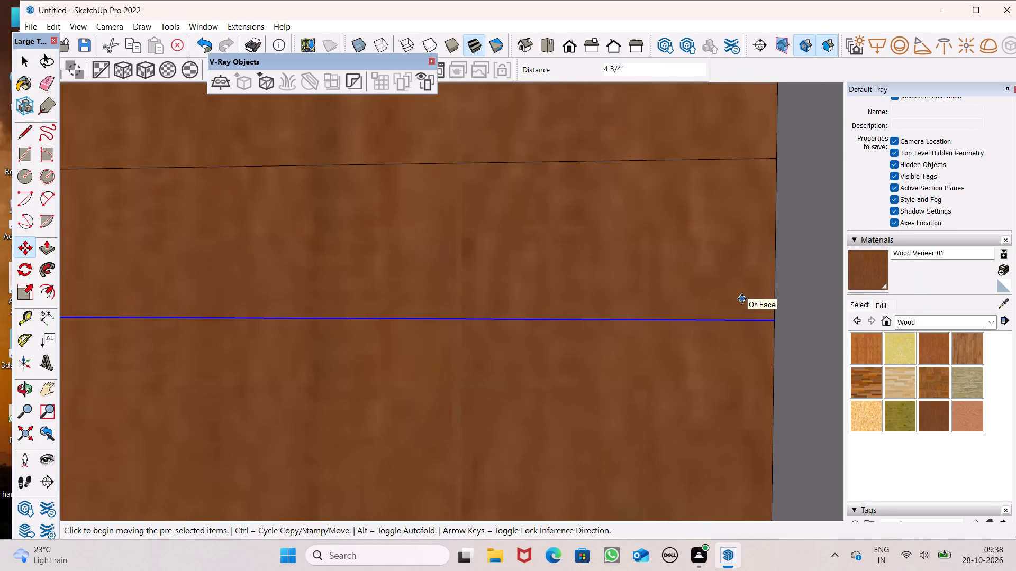
key(shift+asterisk)
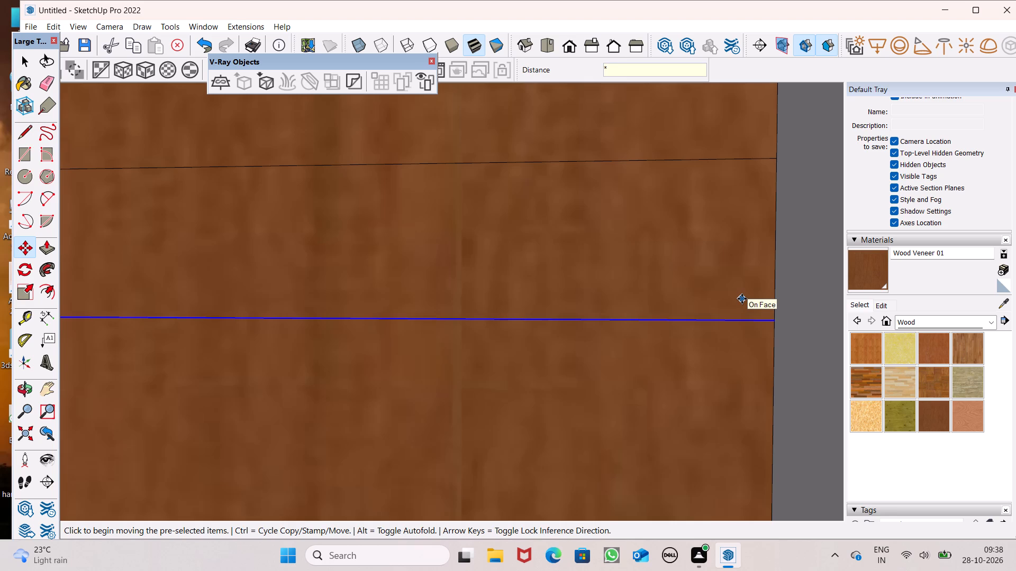
text(40)
key(Return)
key(space)
Erase the surplus plank lines that hang below the house's base.
scroll(690, 236, down, 18)
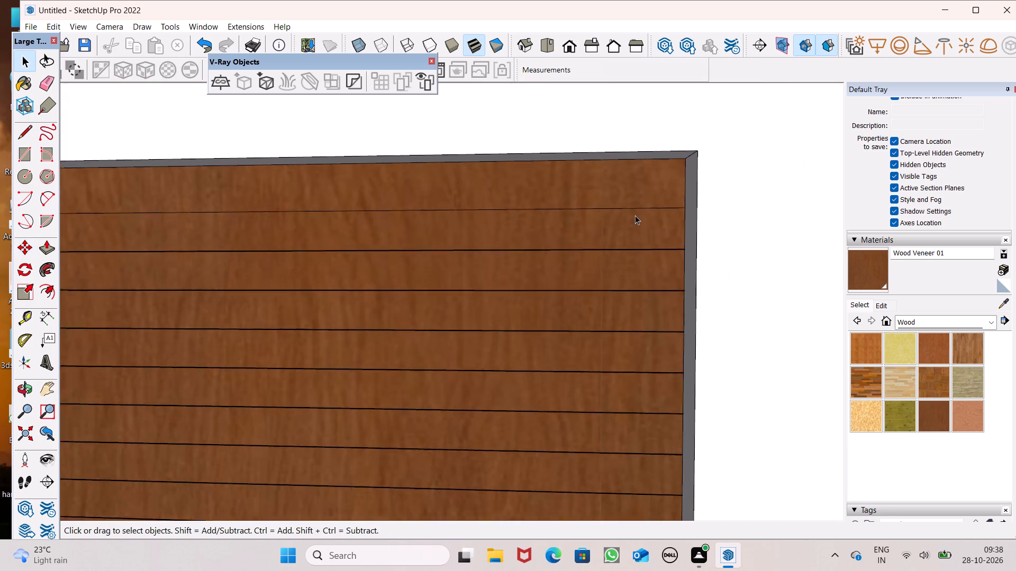
scroll(635, 215, down, 11)
scroll(664, 126, down, 4)
middle_drag(664, 208, 629, 242)
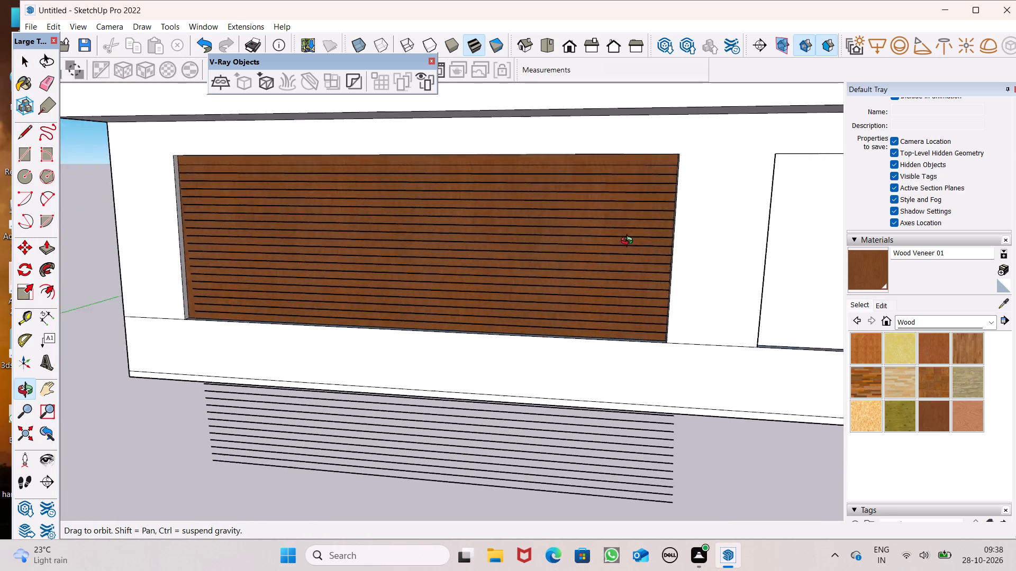
middle_drag(629, 242, 642, 162)
scroll(630, 169, down, 7)
middle_drag(648, 174, 624, 95)
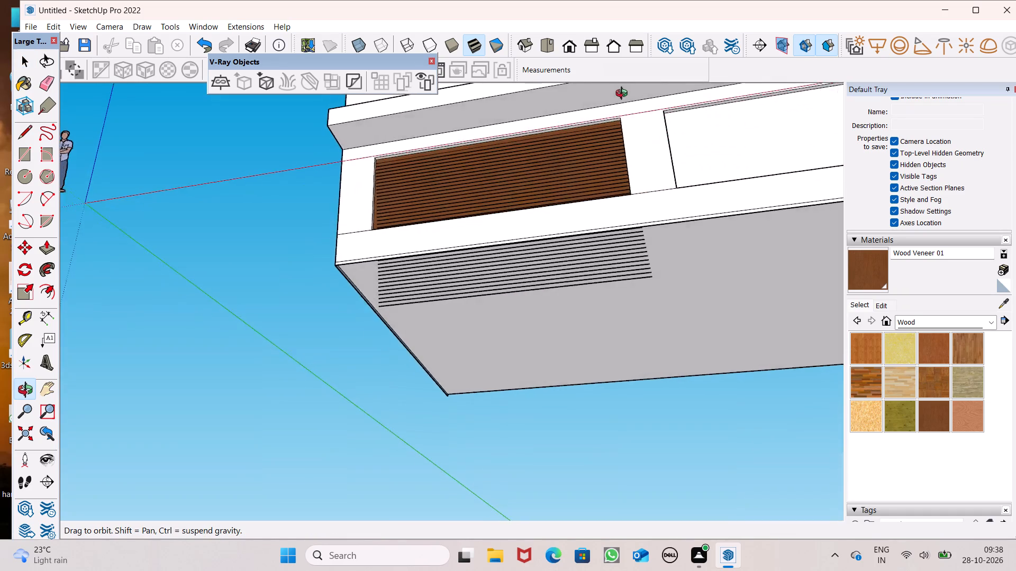
middle_drag(624, 95, 869, 167)
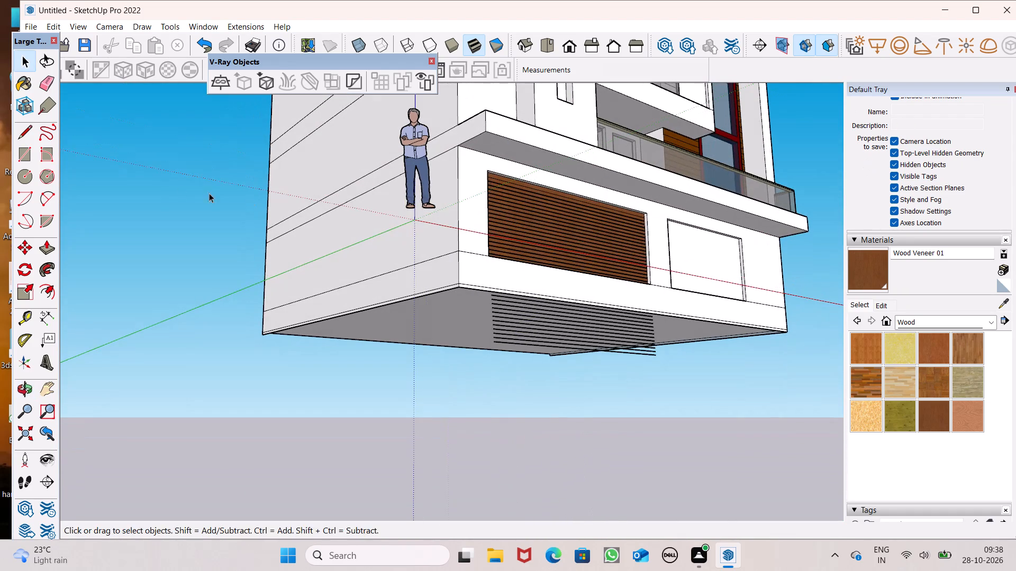
drag(44, 76, 69, 93)
scroll(533, 303, up, 7)
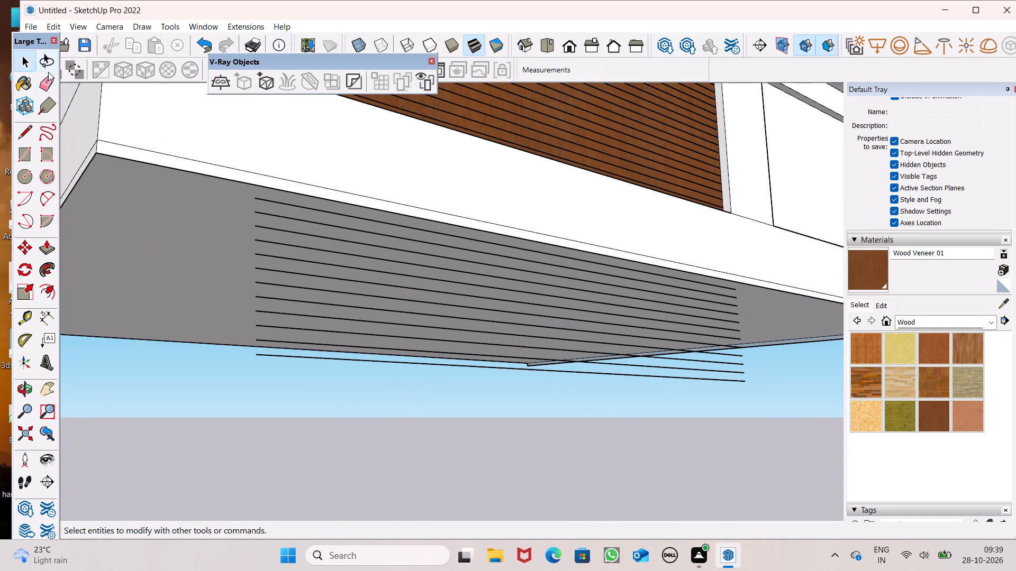
drag(44, 85, 59, 93)
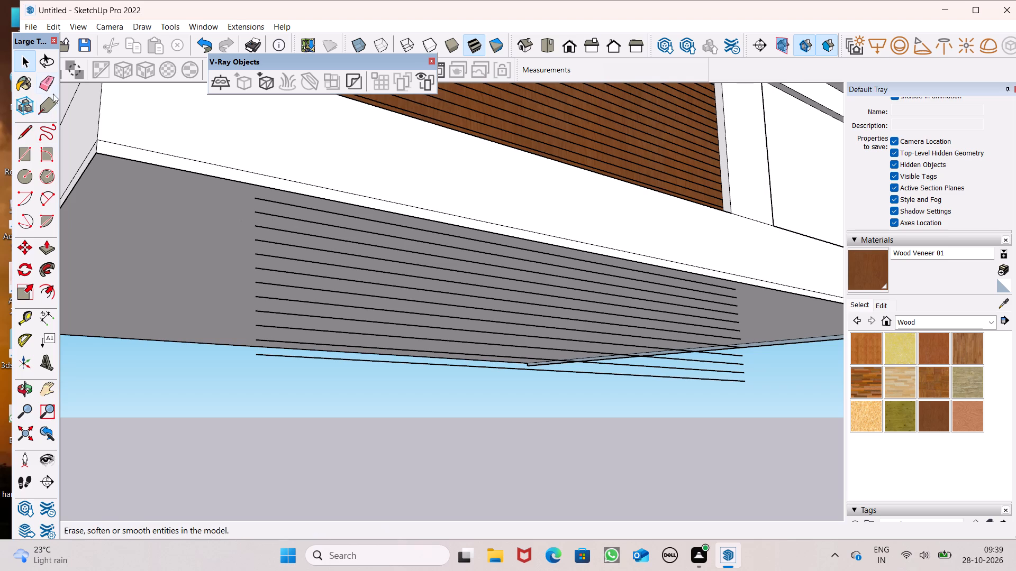
drag(43, 85, 49, 86)
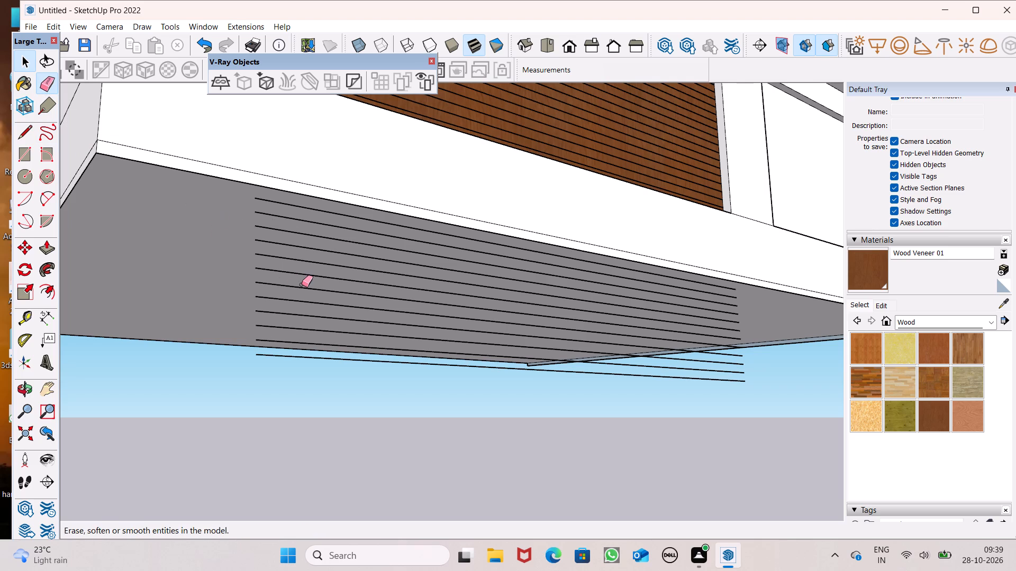
drag(286, 205, 291, 321)
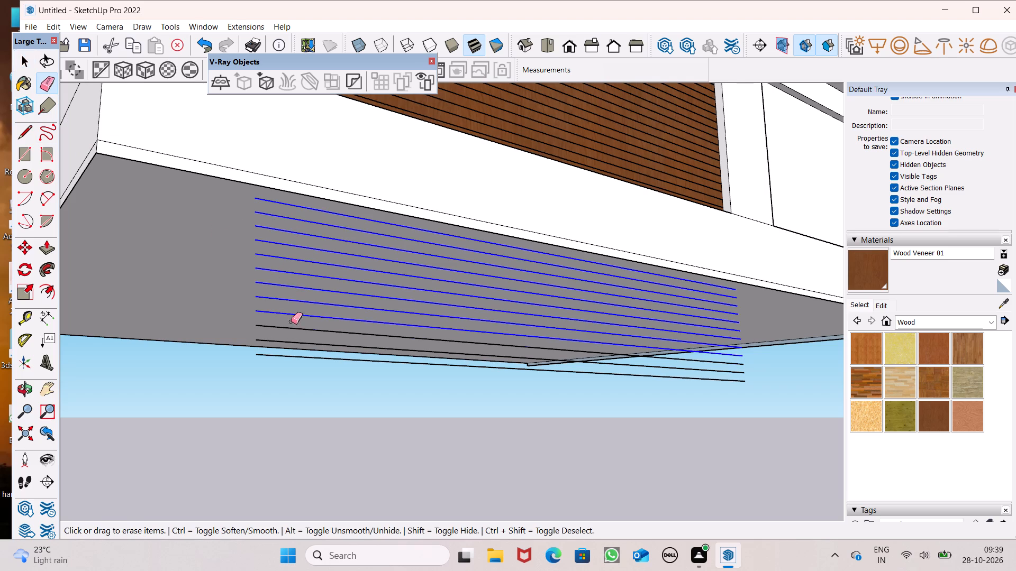
drag(291, 321, 292, 360)
key(ctrl+z)
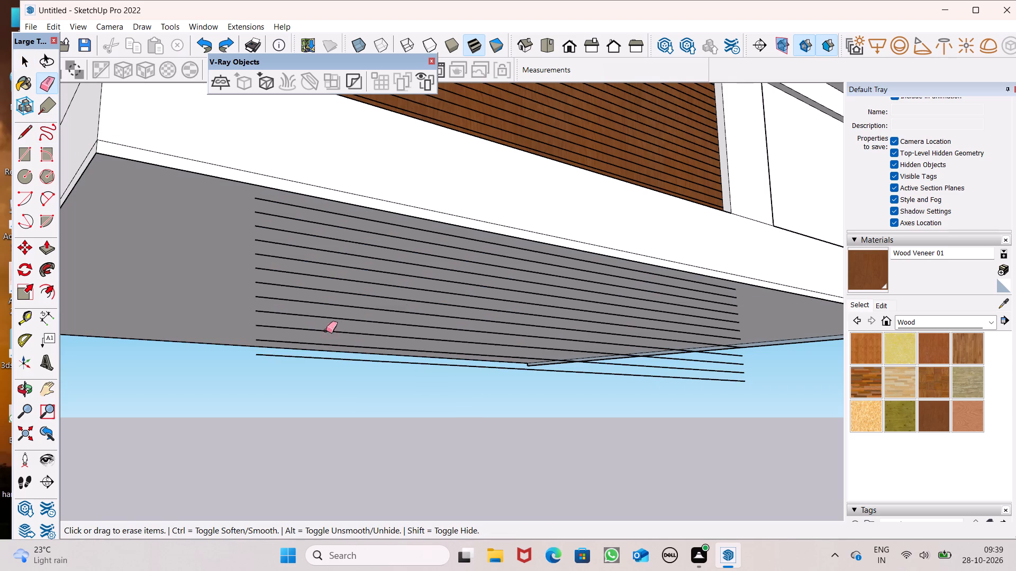
drag(338, 223, 338, 333)
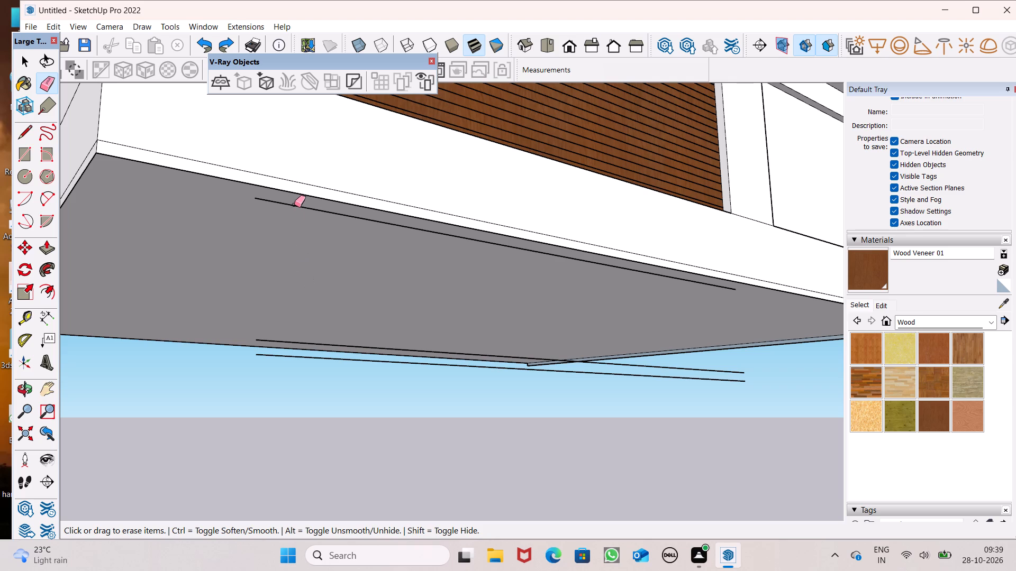
click(294, 205)
click(287, 337)
click(285, 340)
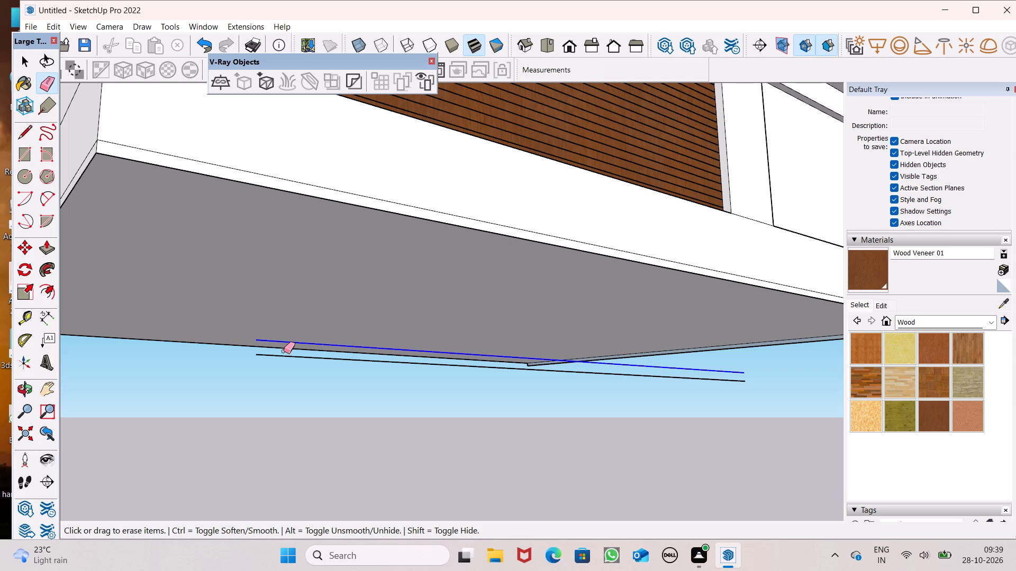
click(282, 352)
Push/Pull the underside face of the base outward about 4", flush with its surrounding rim.
scroll(284, 347, down, 3)
middle_drag(391, 379, 105, 282)
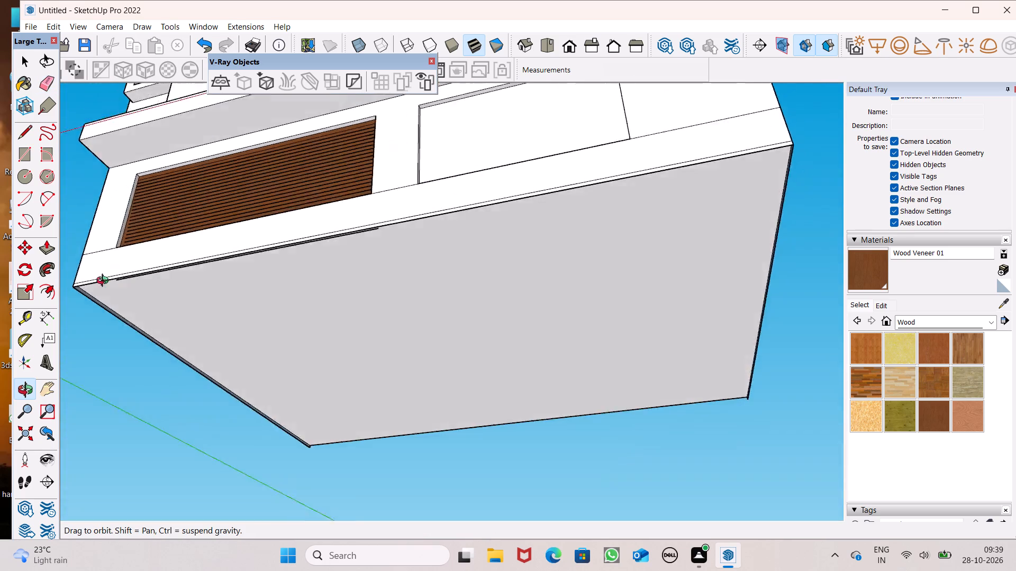
middle_drag(105, 282, 467, 205)
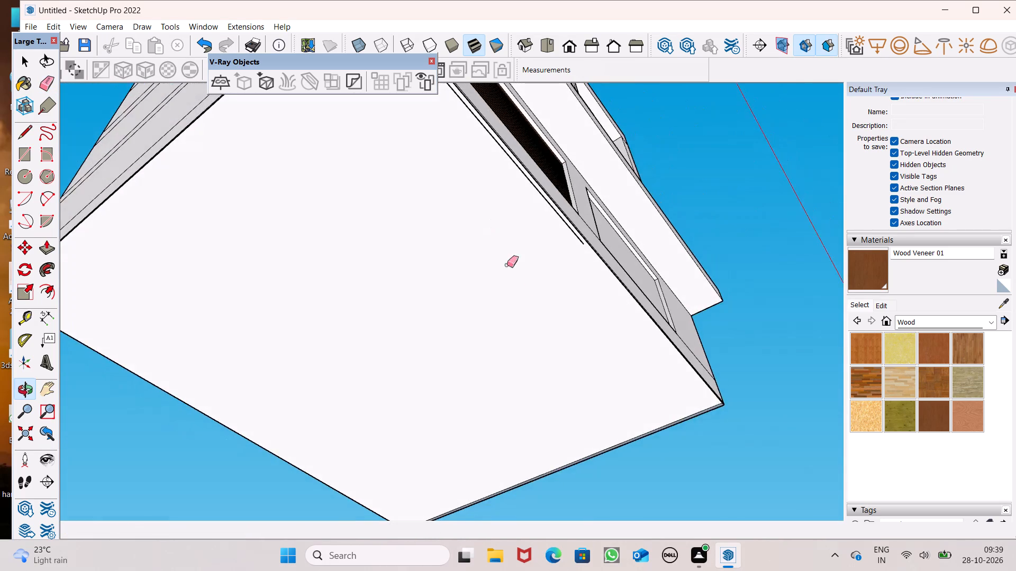
scroll(602, 383, up, 7)
scroll(723, 430, up, 14)
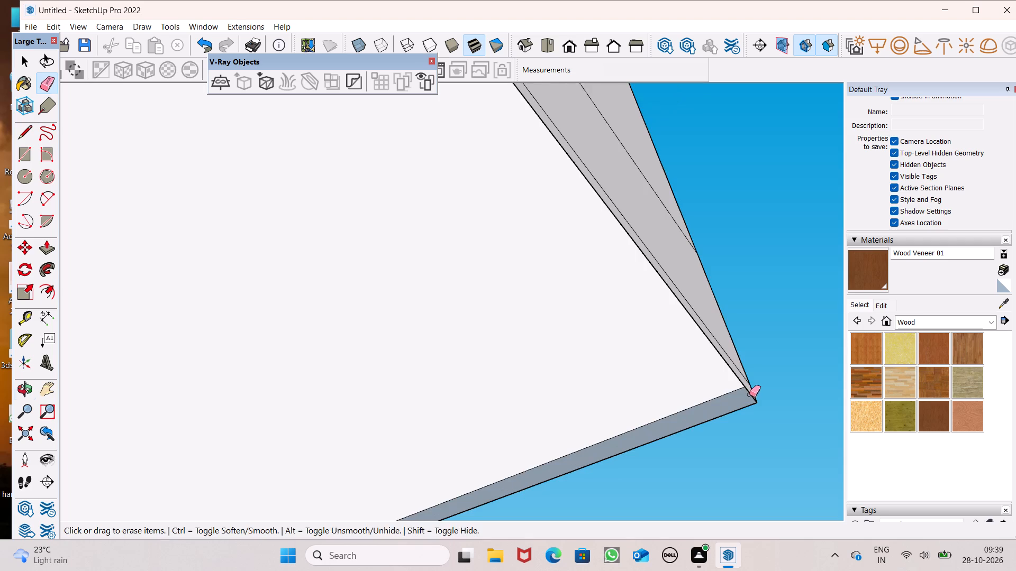
middle_drag(751, 394, 724, 263)
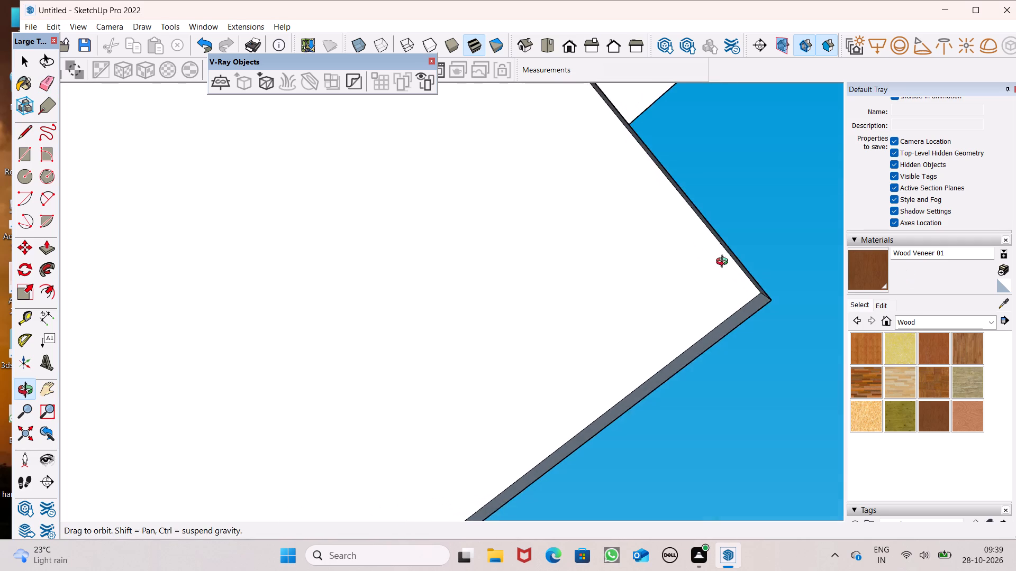
middle_drag(724, 263, 721, 263)
scroll(682, 279, up, 1)
click(47, 251)
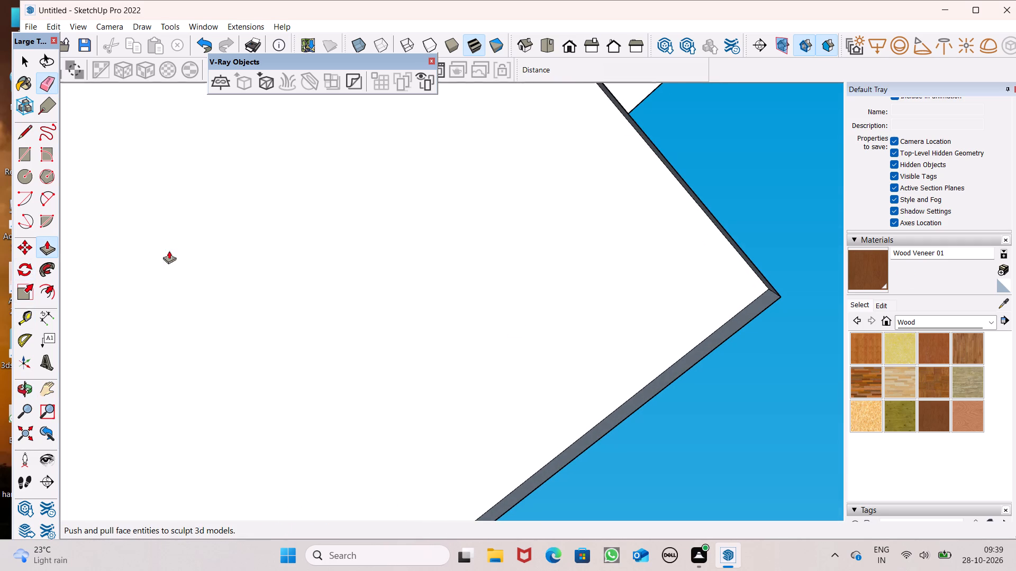
drag(702, 282, 730, 227)
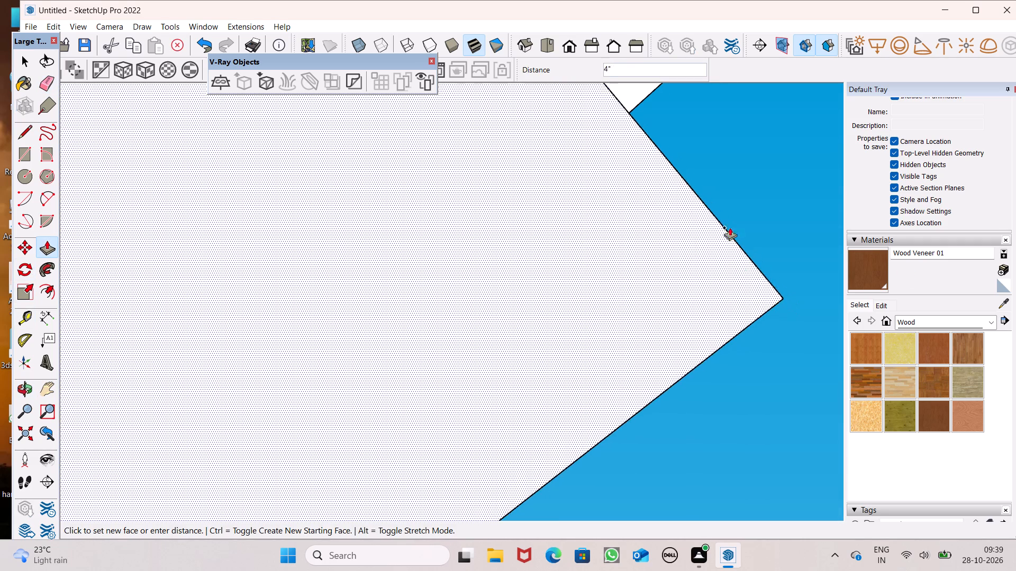
drag(730, 227, 710, 213)
scroll(693, 220, down, 7)
middle_drag(666, 244, 522, 432)
scroll(522, 432, up, 1)
key(space)
Paint the smaller recessed panel of the base's front wall with Wood Cherry Original from the Wood materials.
scroll(684, 284, down, 20)
scroll(684, 284, down, 1)
middle_drag(677, 277, 626, 432)
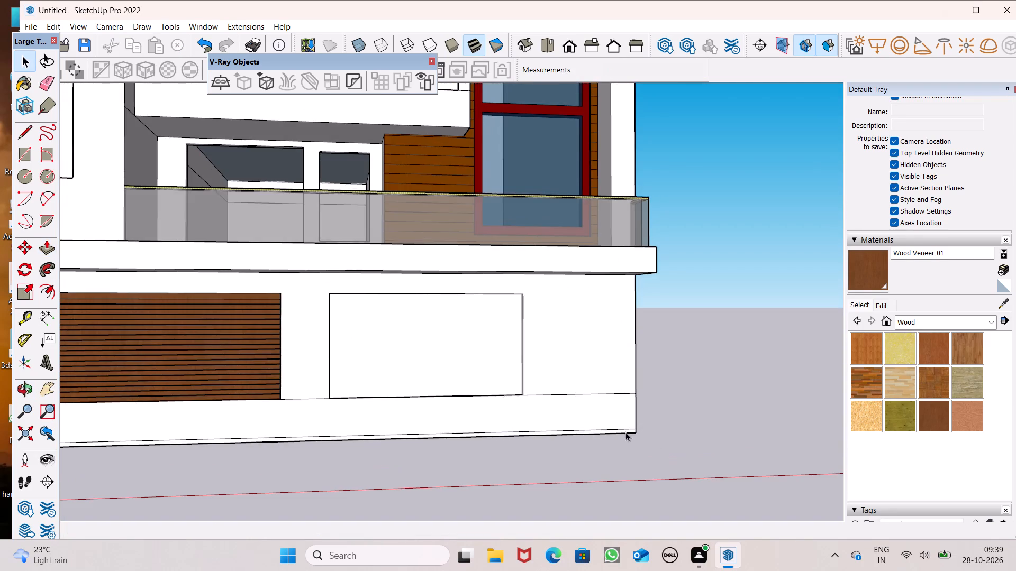
scroll(617, 401, down, 6)
middle_drag(595, 395, 529, 469)
middle_drag(525, 410, 525, 366)
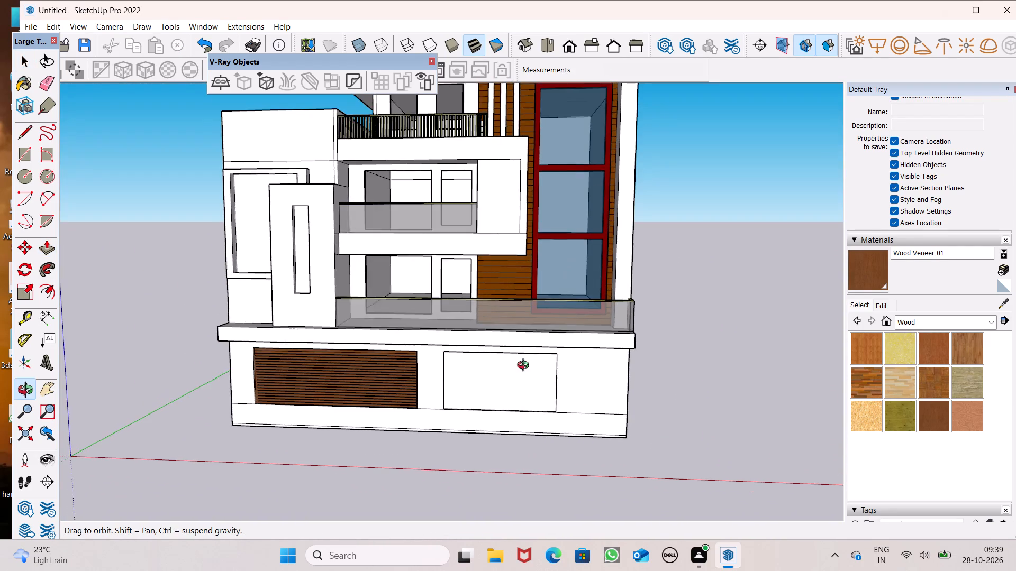
middle_drag(525, 366, 527, 363)
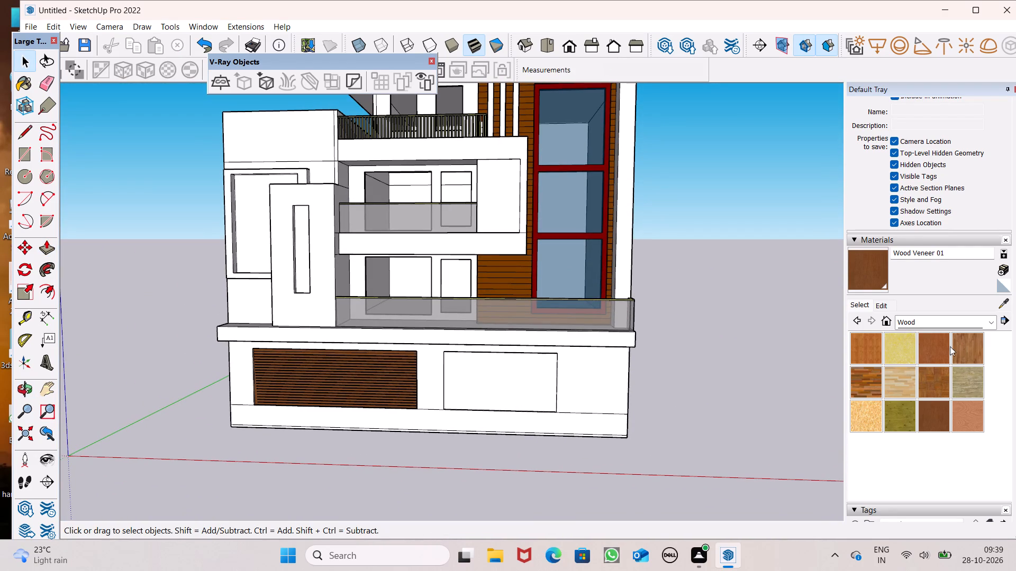
click(931, 349)
scroll(698, 382, up, 5)
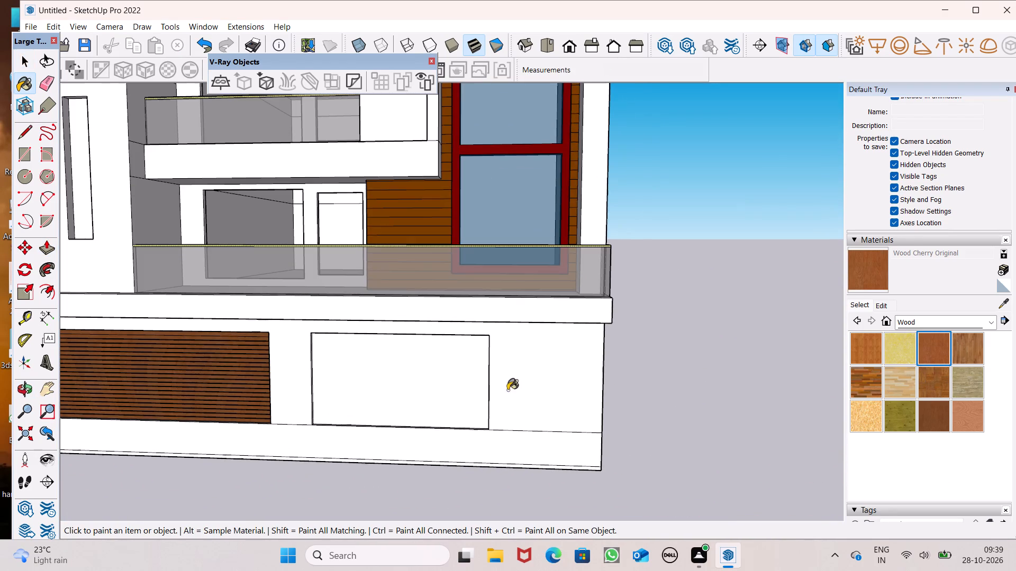
click(477, 393)
scroll(476, 390, down, 5)
key(space)
Draw a small upright rectangle in the empty space beside the house, level with the lowest balcony.
scroll(603, 412, down, 5)
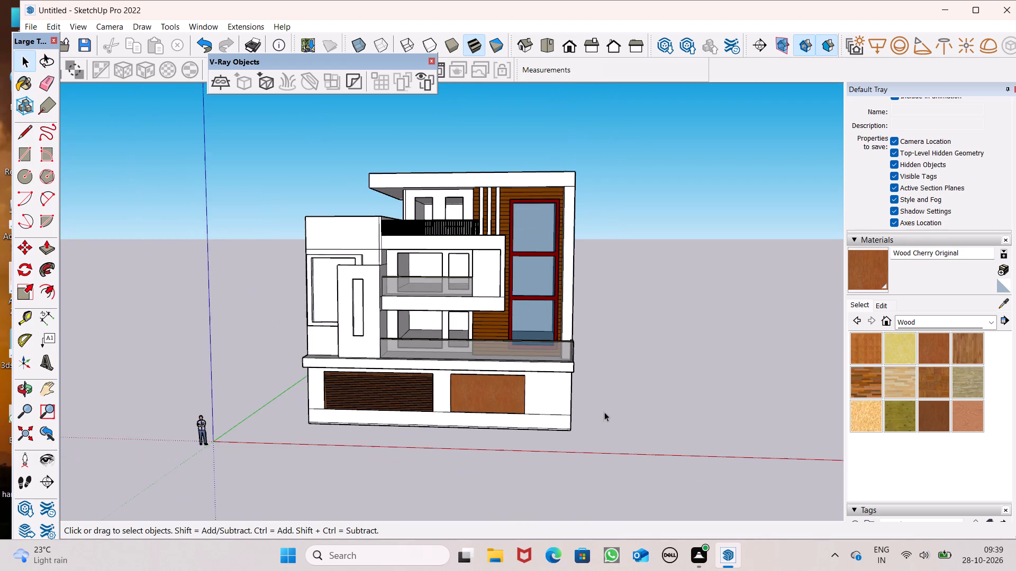
scroll(636, 391, down, 3)
middle_drag(633, 399, 666, 382)
scroll(666, 375, up, 1)
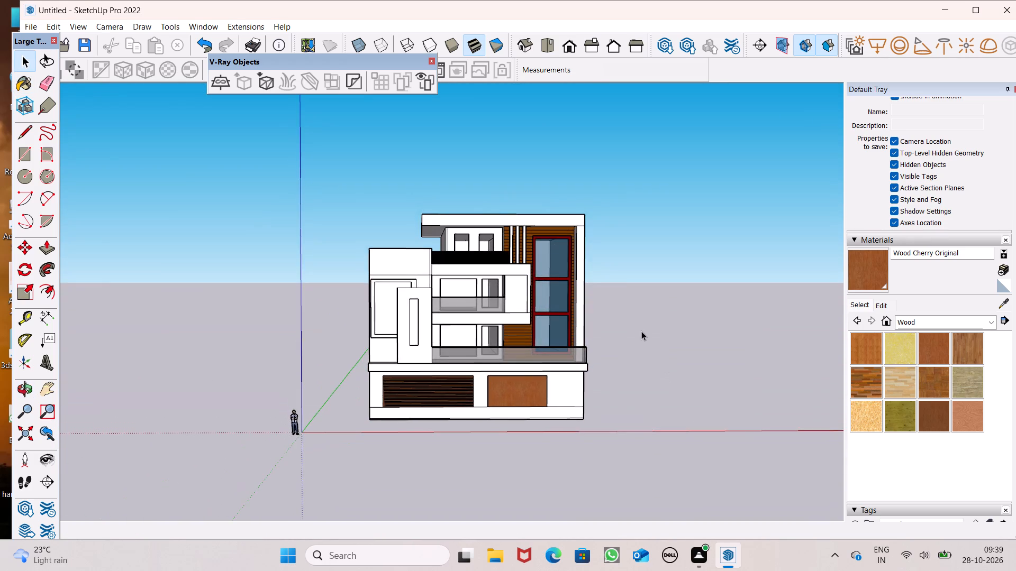
scroll(639, 328, down, 5)
scroll(625, 285, up, 5)
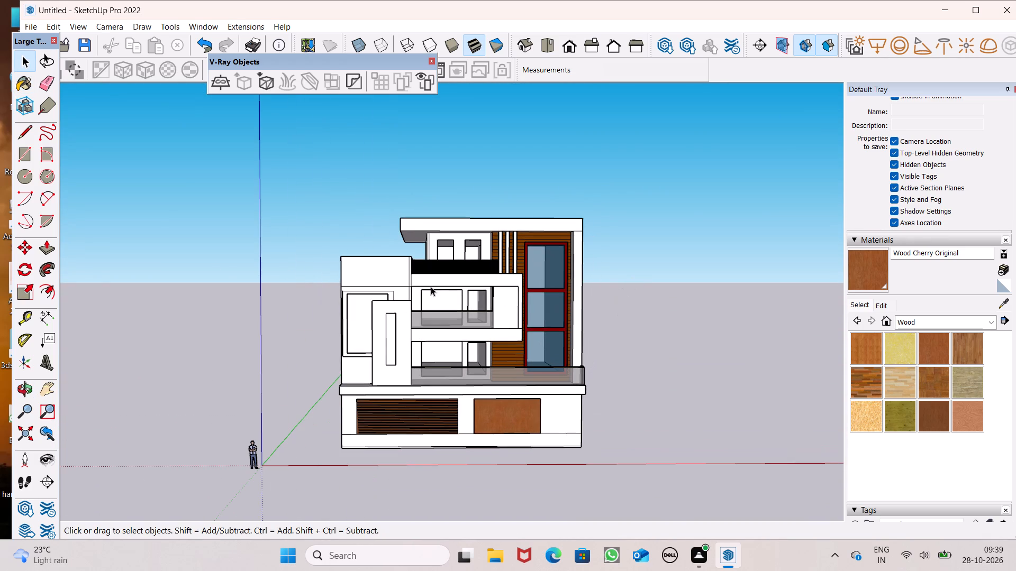
click(32, 154)
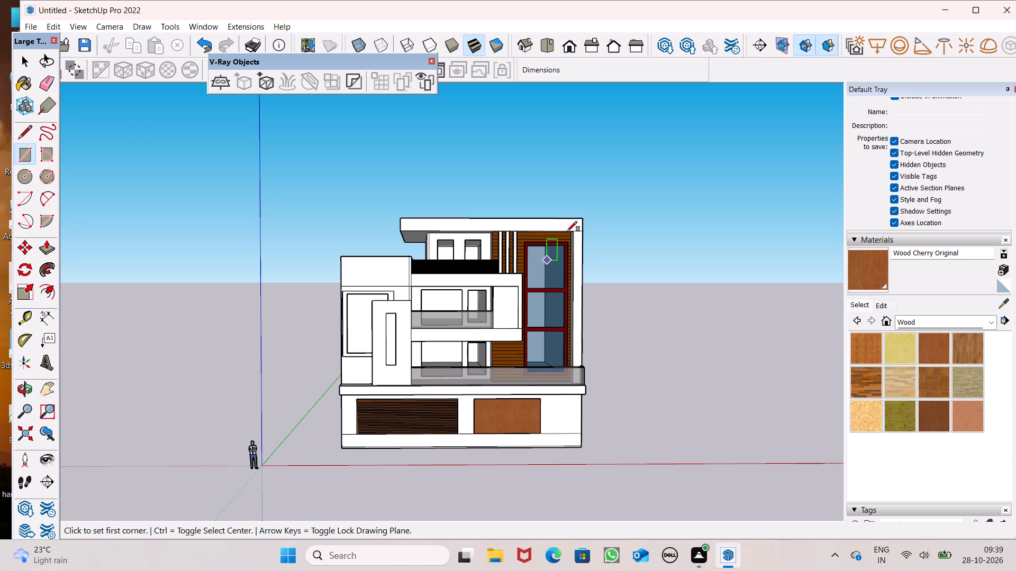
scroll(690, 382, up, 5)
click(587, 334)
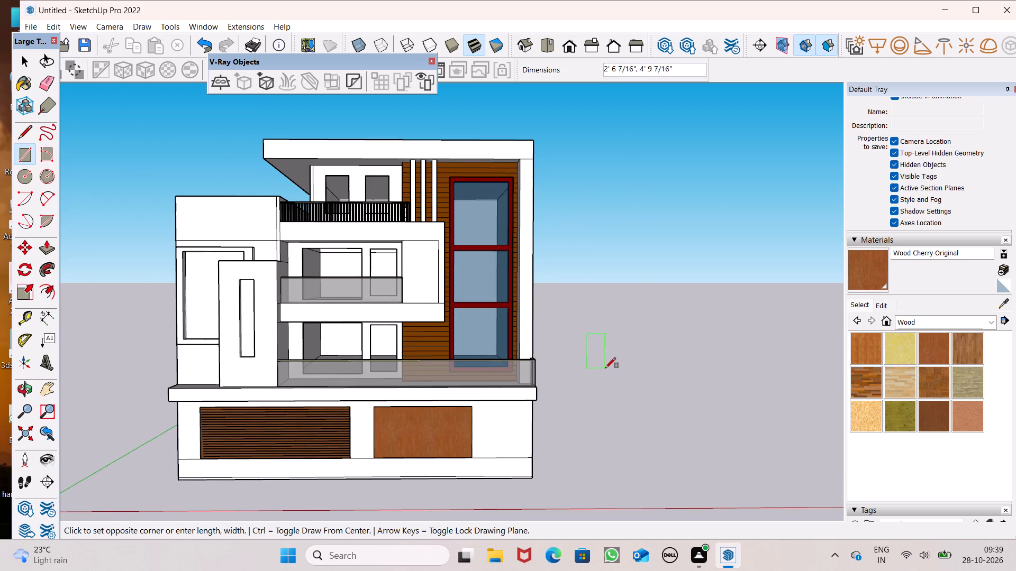
click(613, 377)
Offset the outline of the upright rectangle beside the house inward about 1 3/4" to form a narrow border.
scroll(611, 372, up, 8)
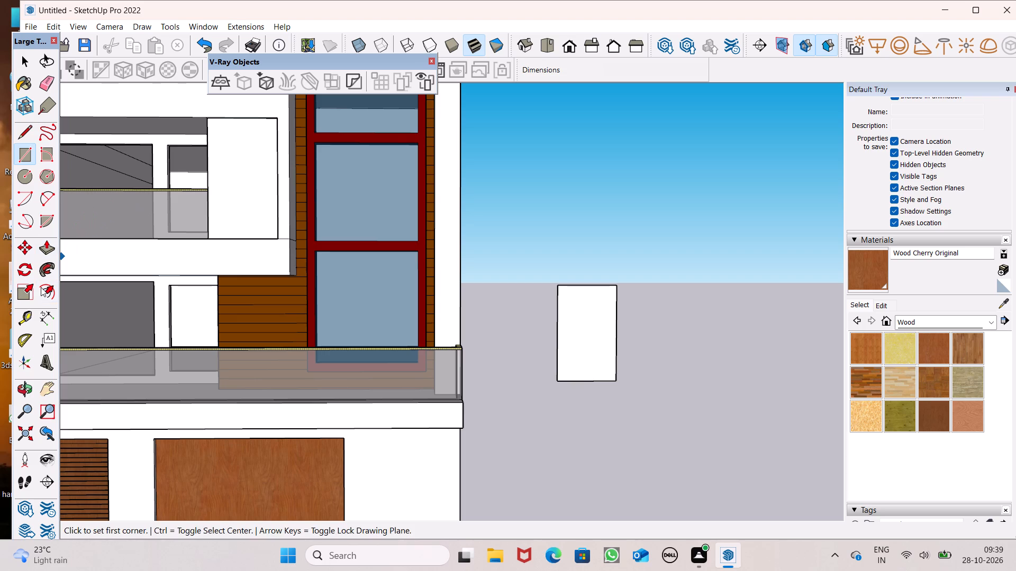
drag(46, 291, 156, 291)
scroll(547, 319, up, 4)
scroll(631, 271, up, 1)
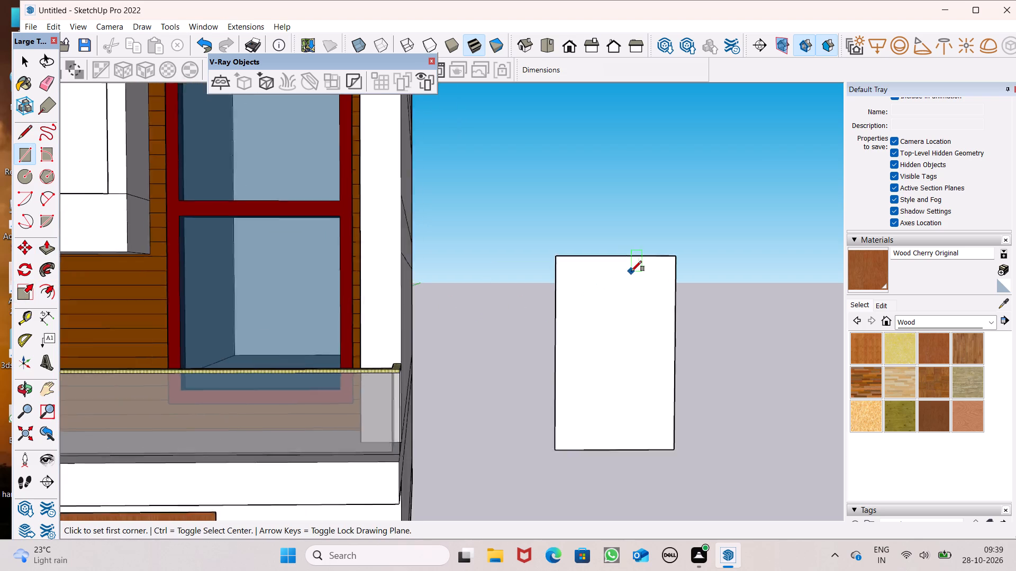
scroll(631, 271, up, 3)
click(51, 290)
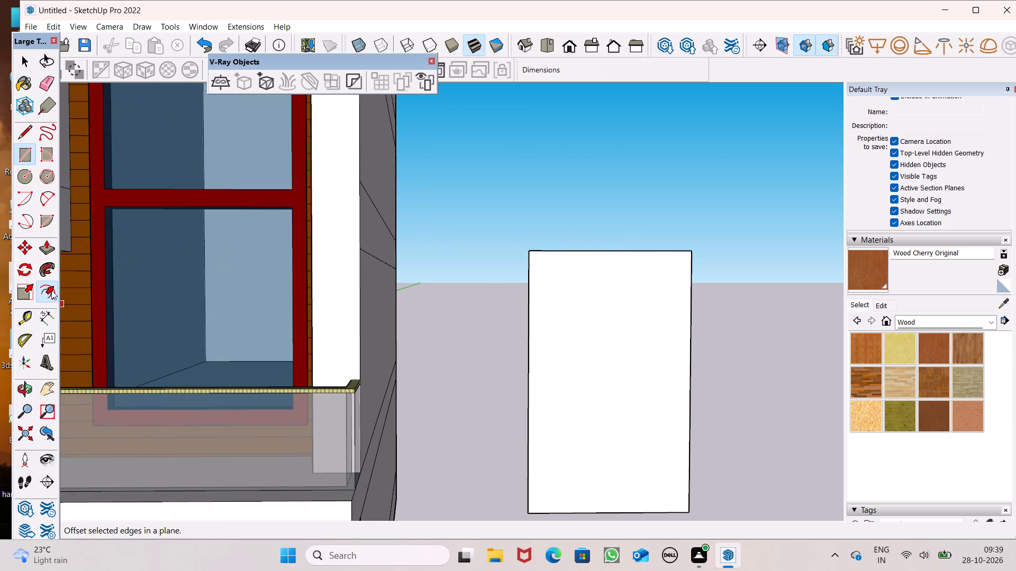
click(588, 253)
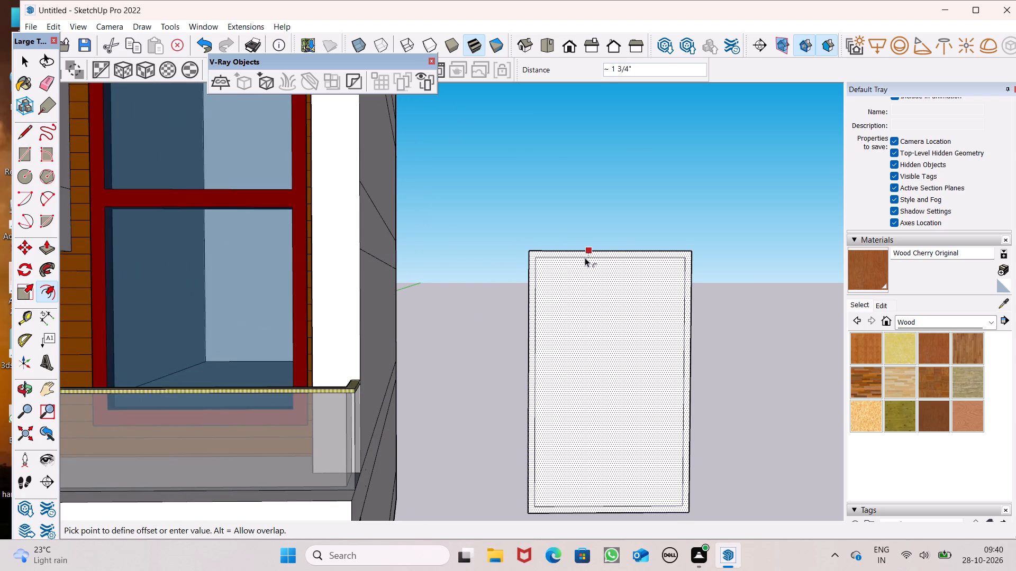
key(space)
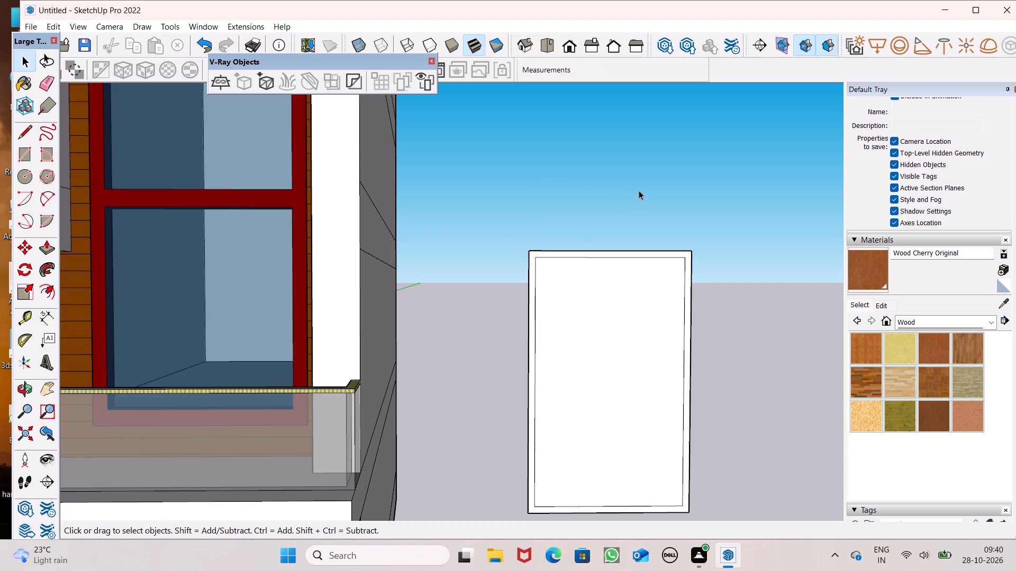
Paint the front of the rectangle's narrow border with Color B08 from the Colors materials.
click(970, 321)
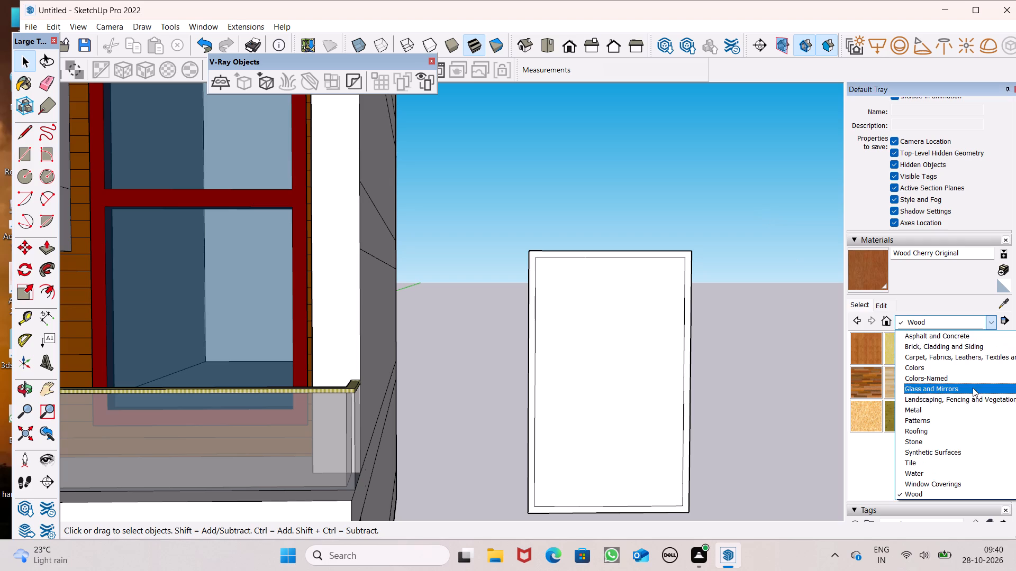
click(974, 374)
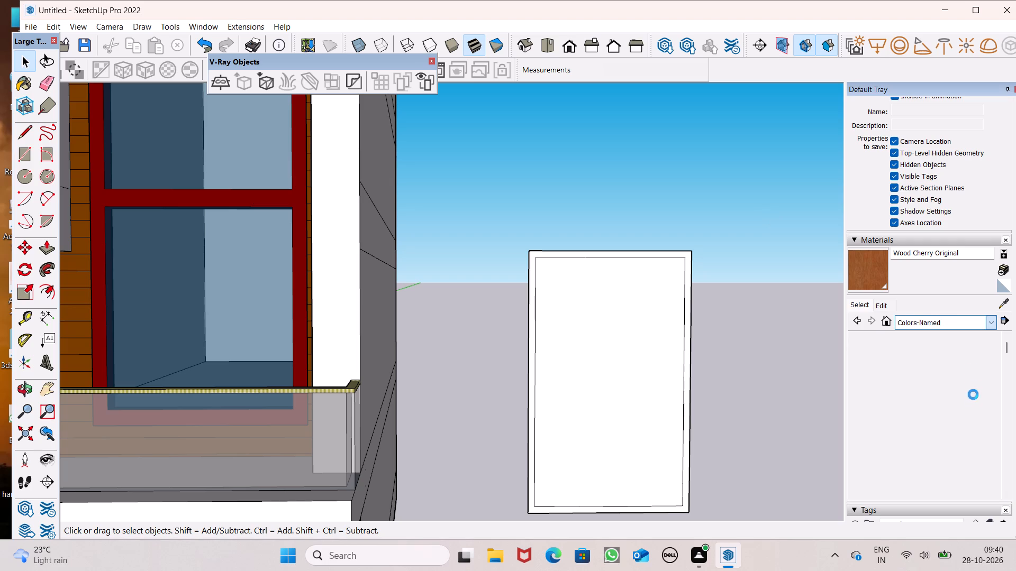
scroll(921, 401, down, 6)
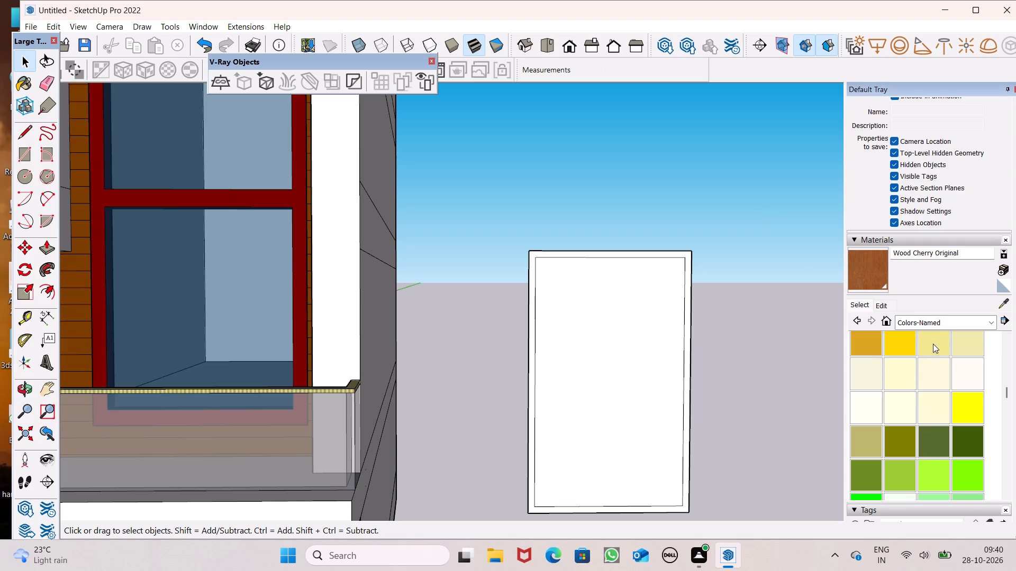
click(935, 328)
click(939, 364)
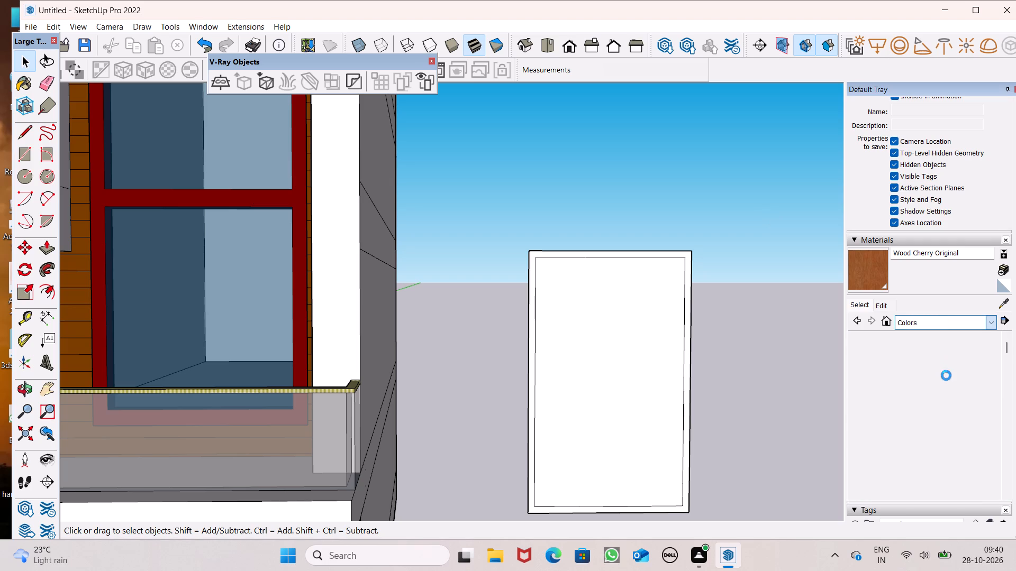
click(972, 453)
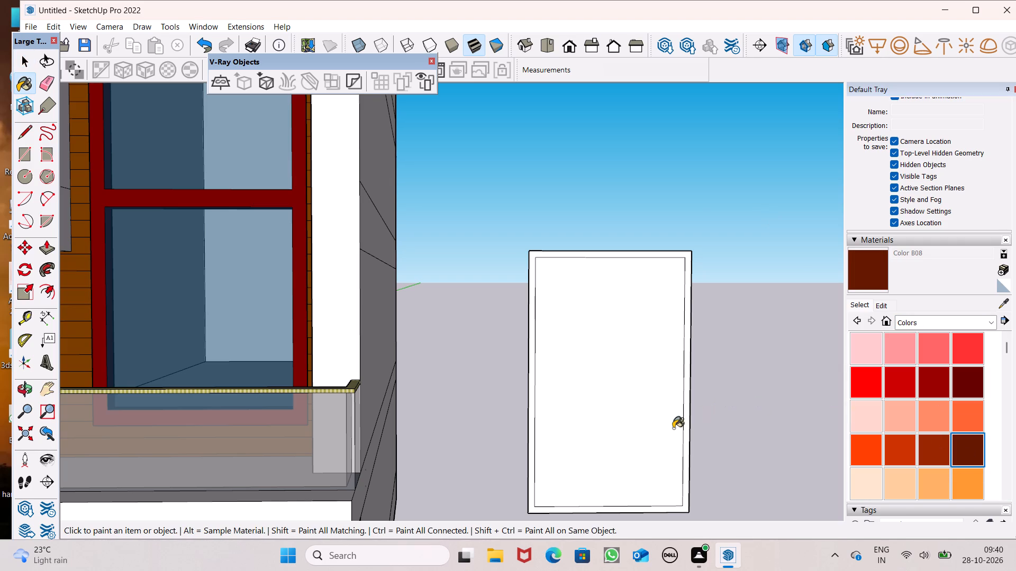
scroll(673, 428, up, 4)
middle_click(673, 428)
click(697, 416)
scroll(697, 343, down, 2)
scroll(702, 387, up, 5)
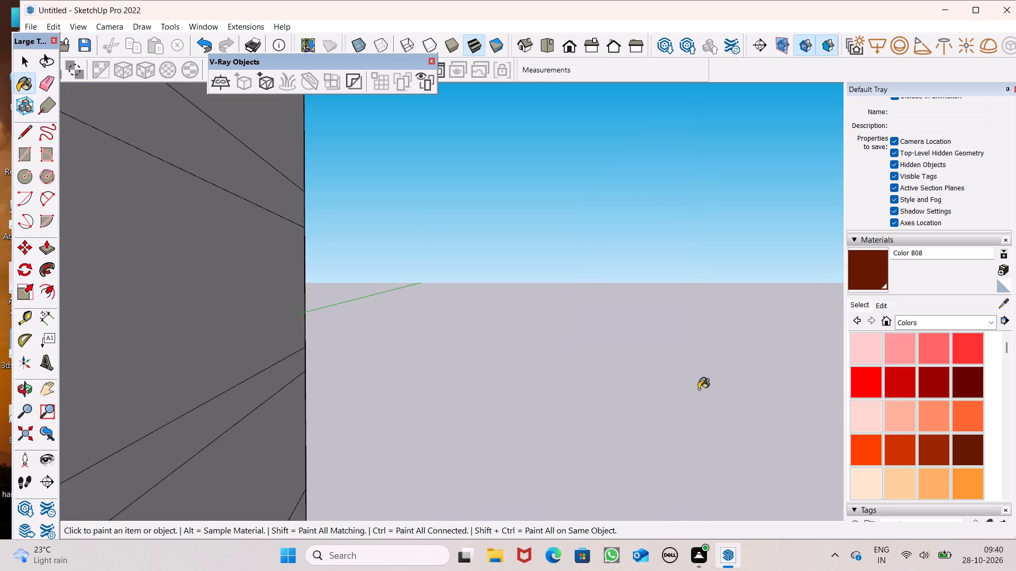
scroll(679, 389, down, 5)
click(668, 398)
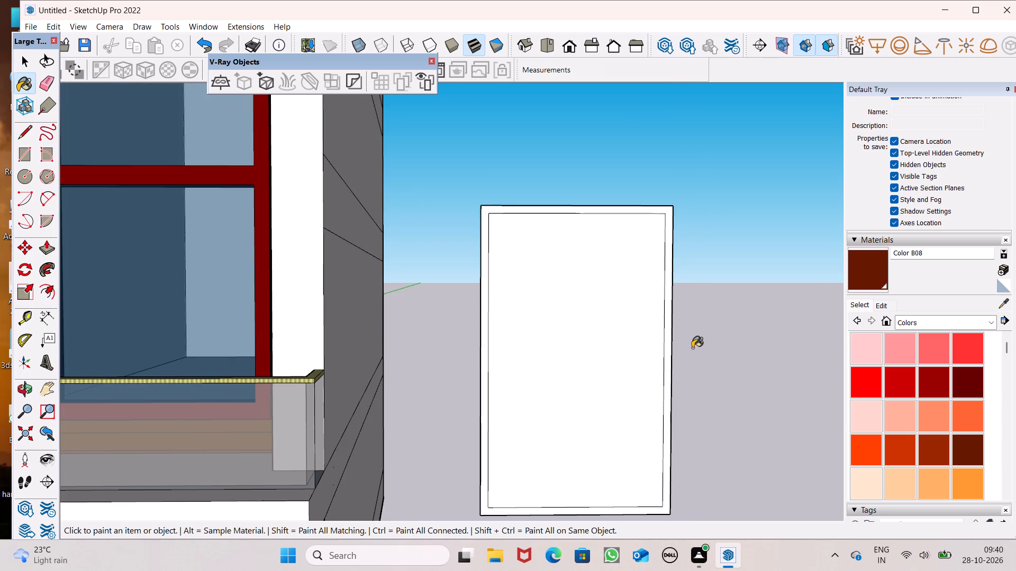
Paint the back side of the rectangle's border with the same Color B08.
scroll(692, 347, down, 2)
middle_drag(713, 373, 132, 363)
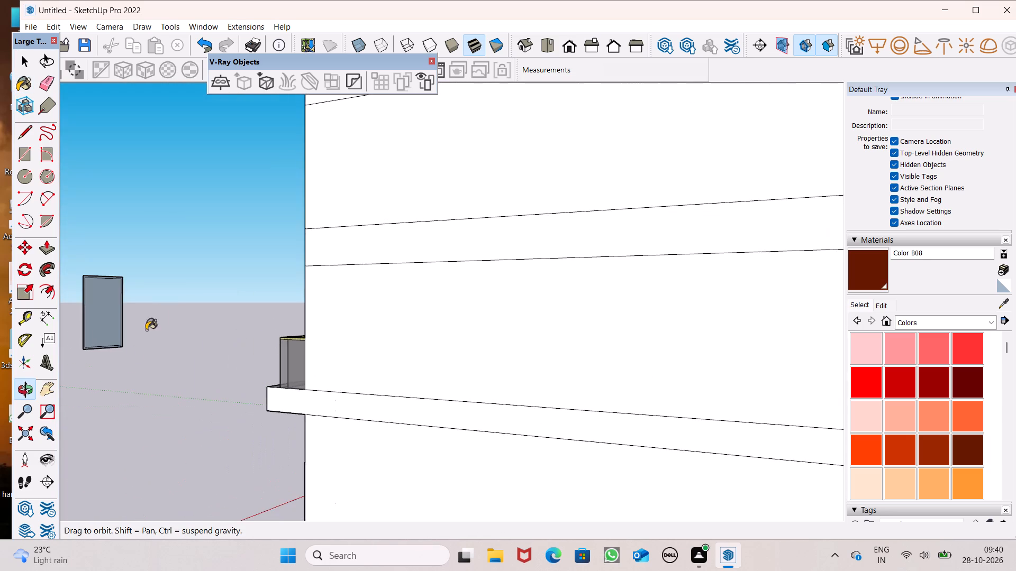
scroll(175, 277, down, 2)
scroll(122, 290, up, 7)
scroll(58, 271, up, 14)
scroll(223, 249, up, 4)
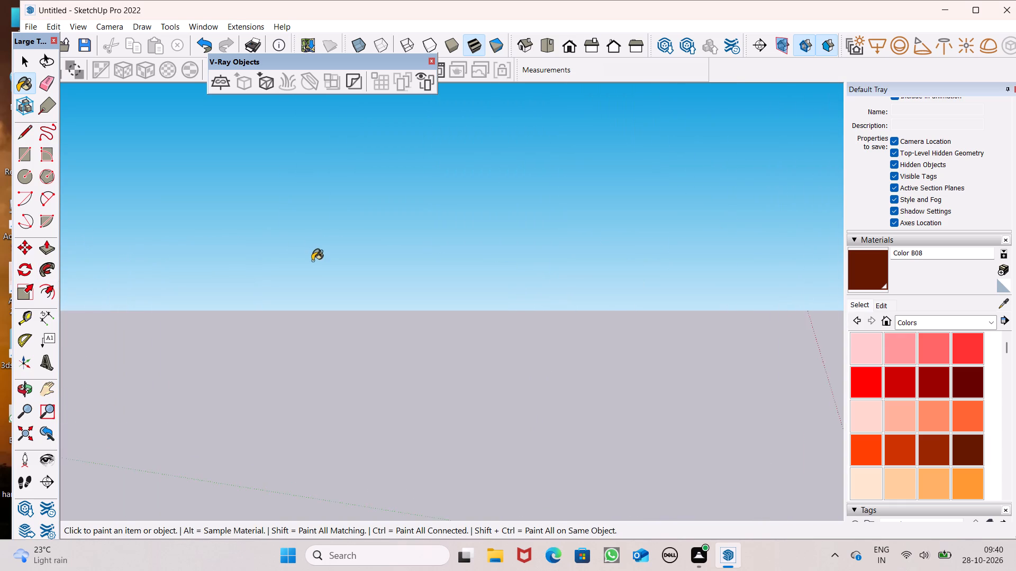
scroll(308, 260, down, 4)
scroll(442, 285, up, 4)
click(436, 264)
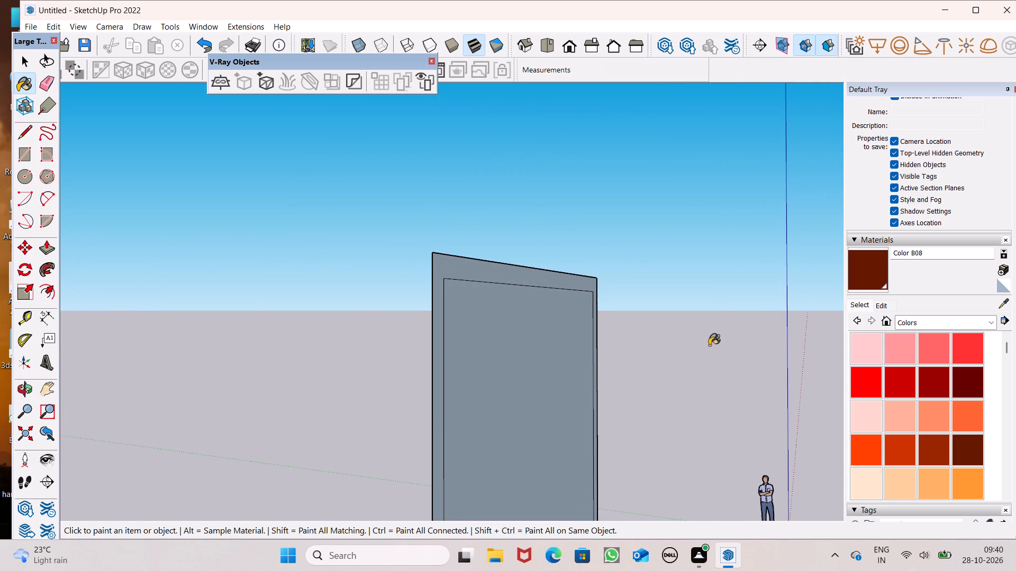
scroll(323, 280, down, 2)
key(space)
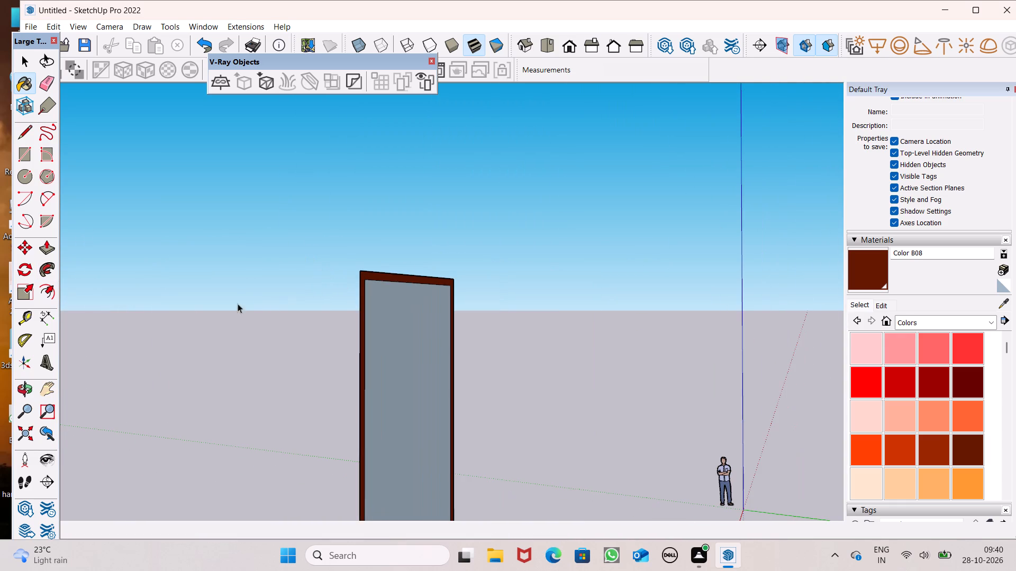
Push/Pull the back face of the dark border outward about 1 5/8" to give the frame thickness.
drag(44, 248, 60, 253)
scroll(255, 243, down, 5)
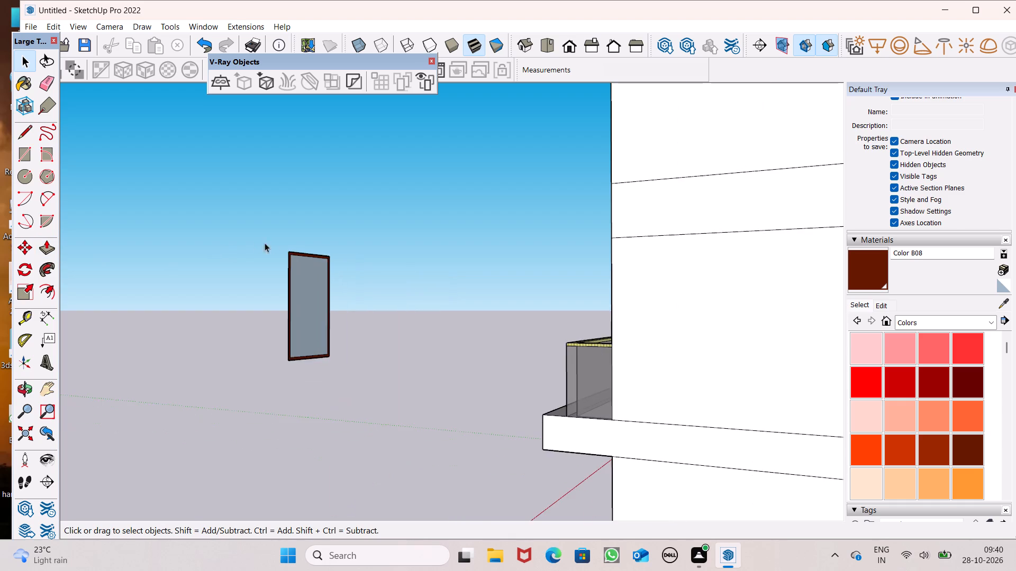
scroll(317, 217, down, 1)
scroll(295, 331, up, 6)
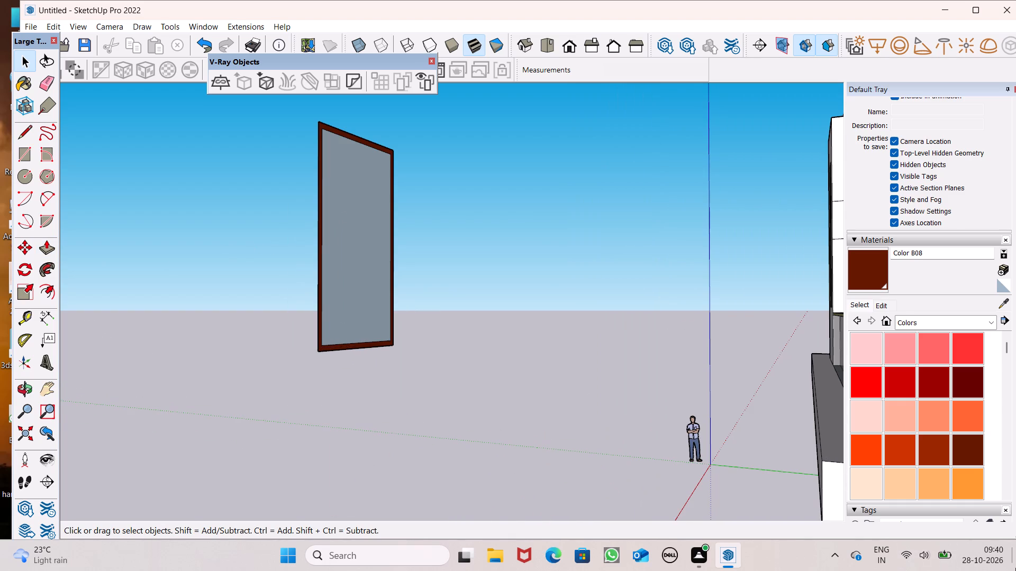
click(50, 247)
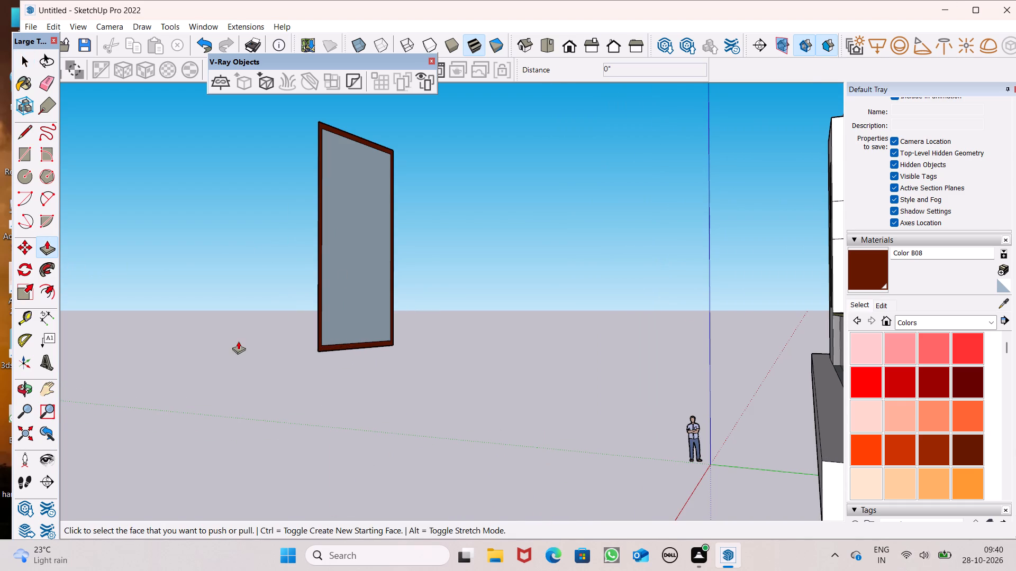
scroll(238, 341, up, 5)
scroll(326, 340, down, 4)
scroll(496, 340, up, 5)
scroll(404, 354, down, 3)
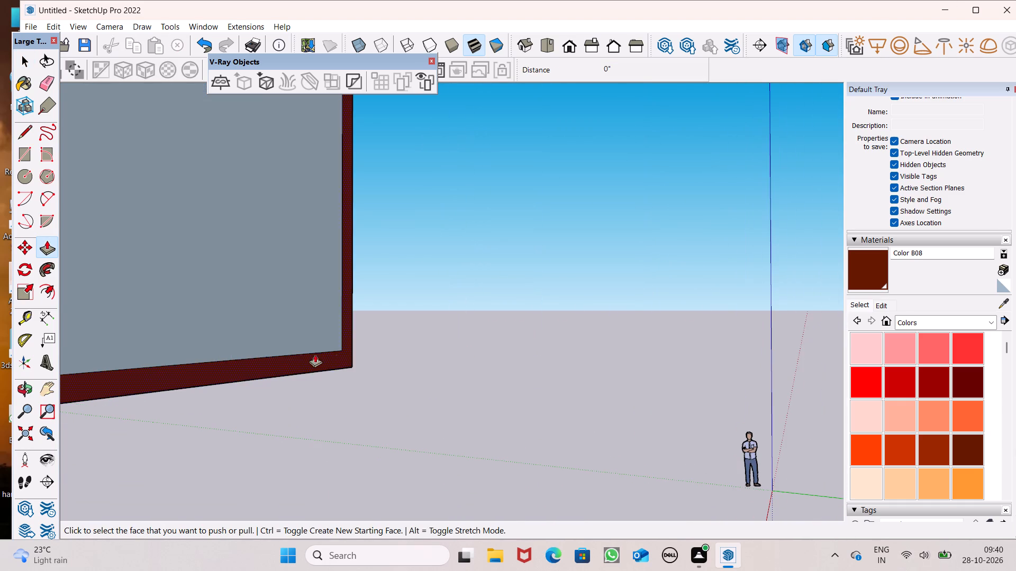
scroll(286, 355, up, 1)
drag(286, 362, 302, 371)
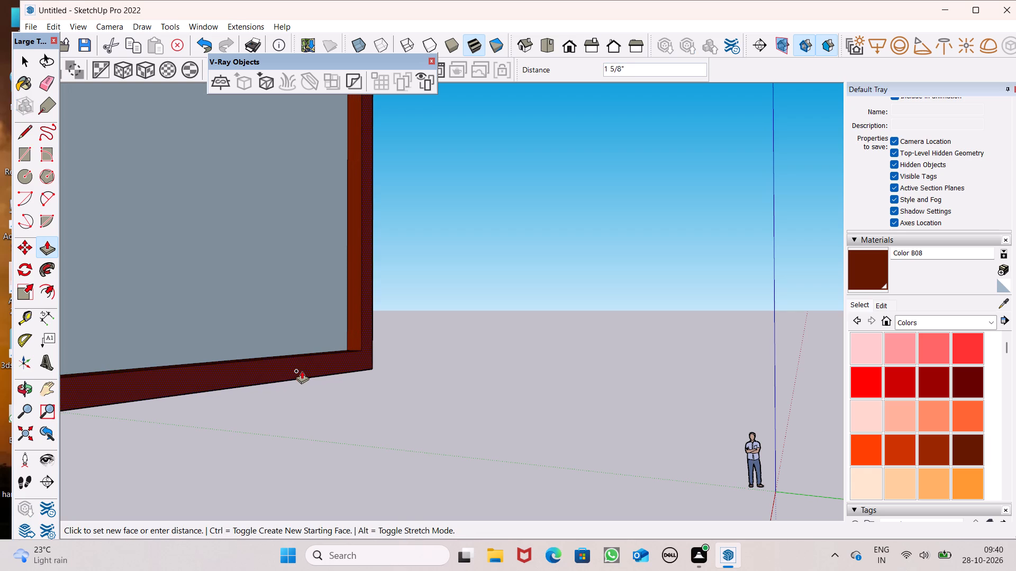
drag(302, 371, 305, 374)
scroll(370, 344, down, 4)
Push/Pull the front face of the dark border outward about 4" in front of the white panel.
middle_drag(347, 357, 376, 372)
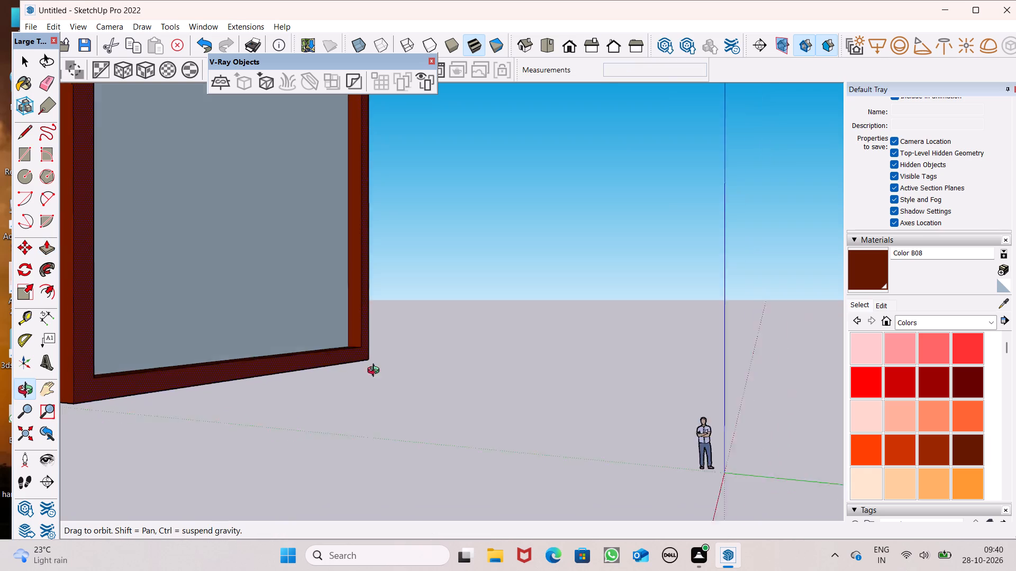
middle_drag(376, 372, 650, 401)
scroll(250, 341, down, 5)
middle_drag(228, 398, 371, 429)
scroll(258, 327, down, 7)
scroll(570, 379, up, 18)
drag(610, 389, 609, 403)
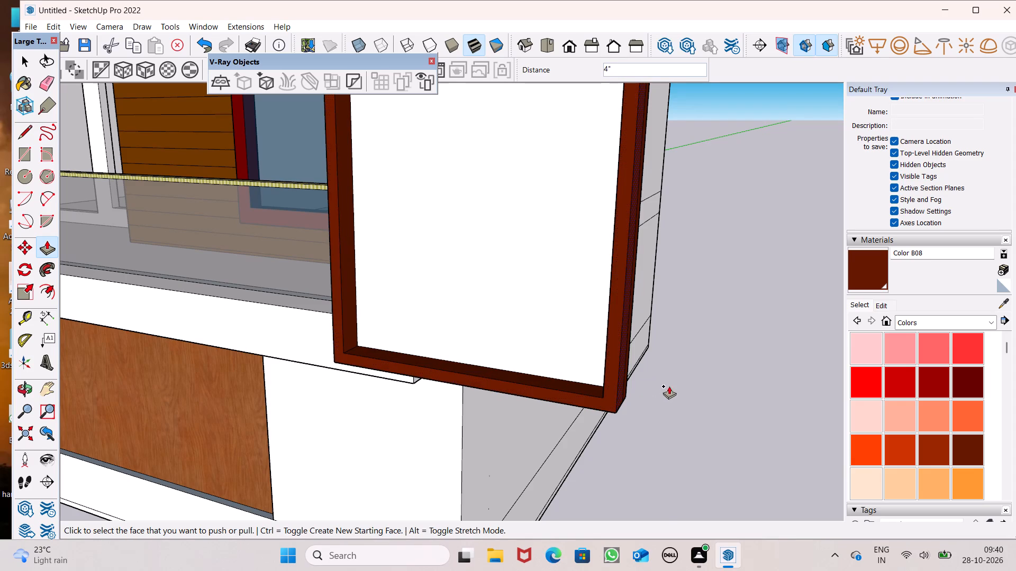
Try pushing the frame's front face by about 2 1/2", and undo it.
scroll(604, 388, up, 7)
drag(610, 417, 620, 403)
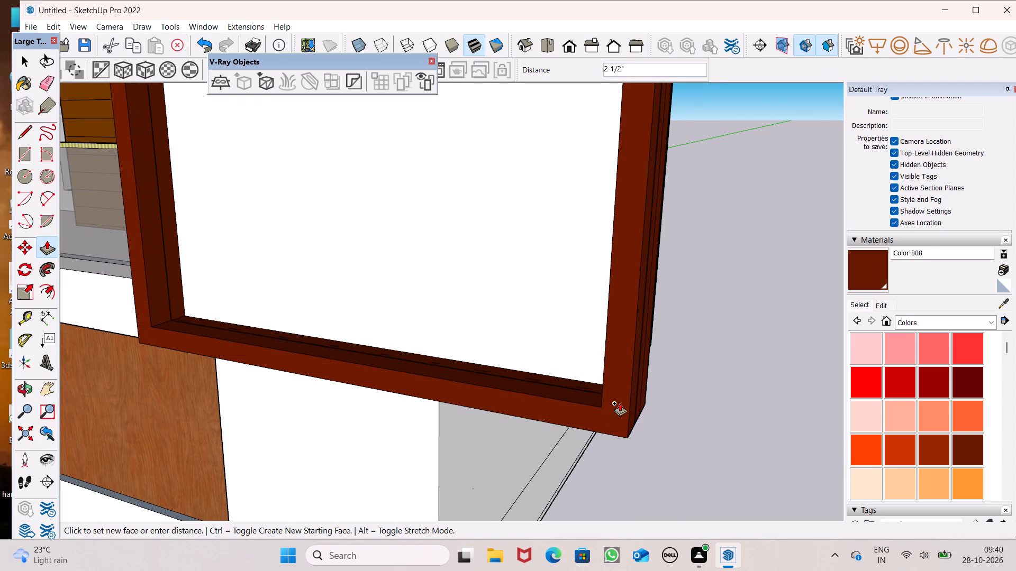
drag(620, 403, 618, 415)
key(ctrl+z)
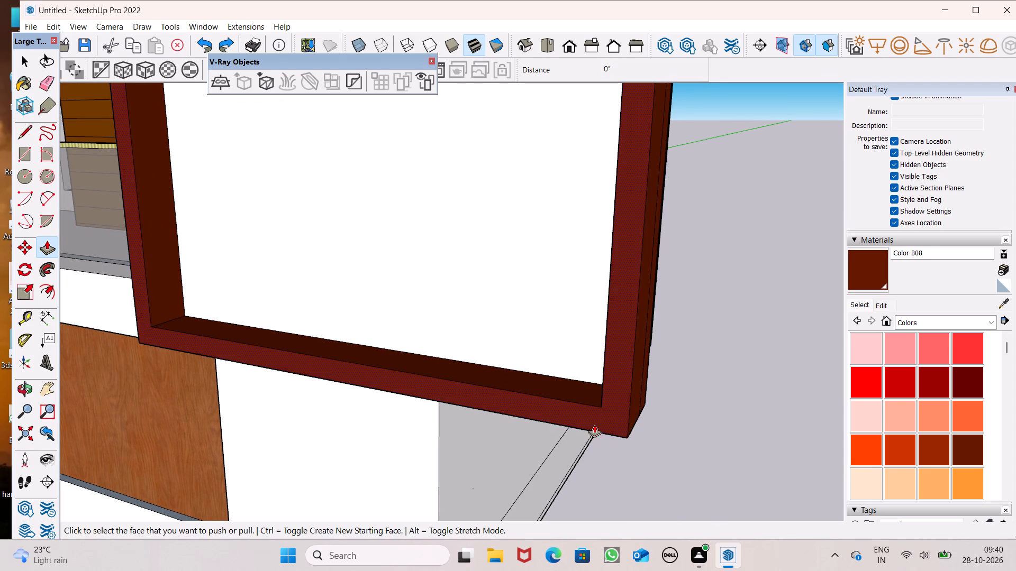
Push the frame's front face slightly back toward the white panel to make its projection shallower.
drag(597, 425, 611, 416)
key(space)
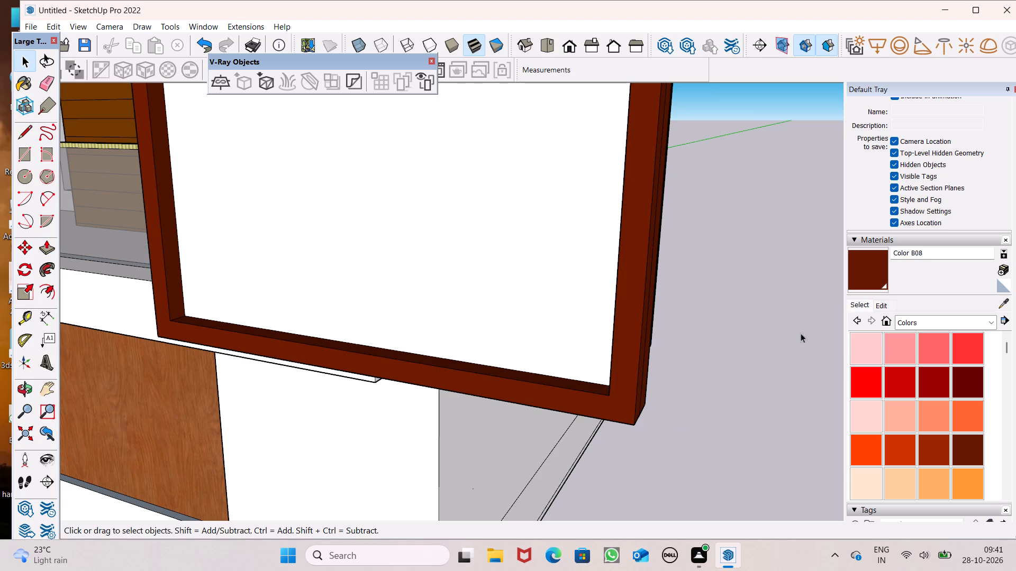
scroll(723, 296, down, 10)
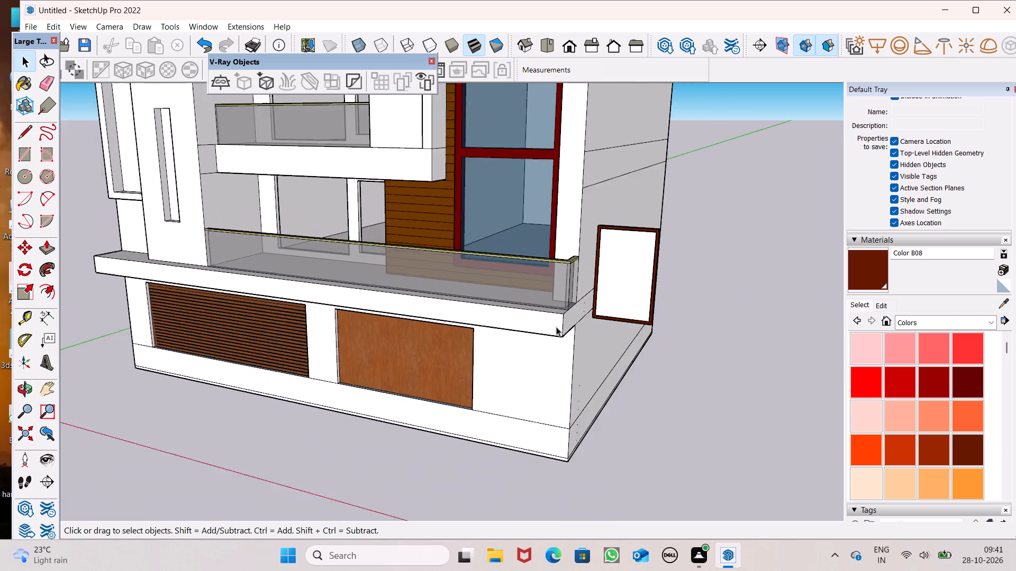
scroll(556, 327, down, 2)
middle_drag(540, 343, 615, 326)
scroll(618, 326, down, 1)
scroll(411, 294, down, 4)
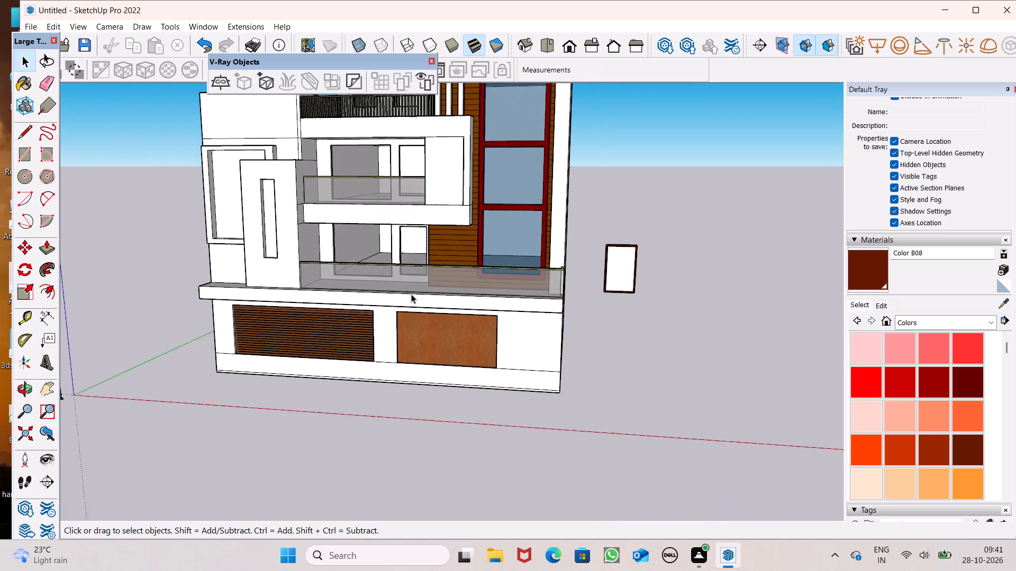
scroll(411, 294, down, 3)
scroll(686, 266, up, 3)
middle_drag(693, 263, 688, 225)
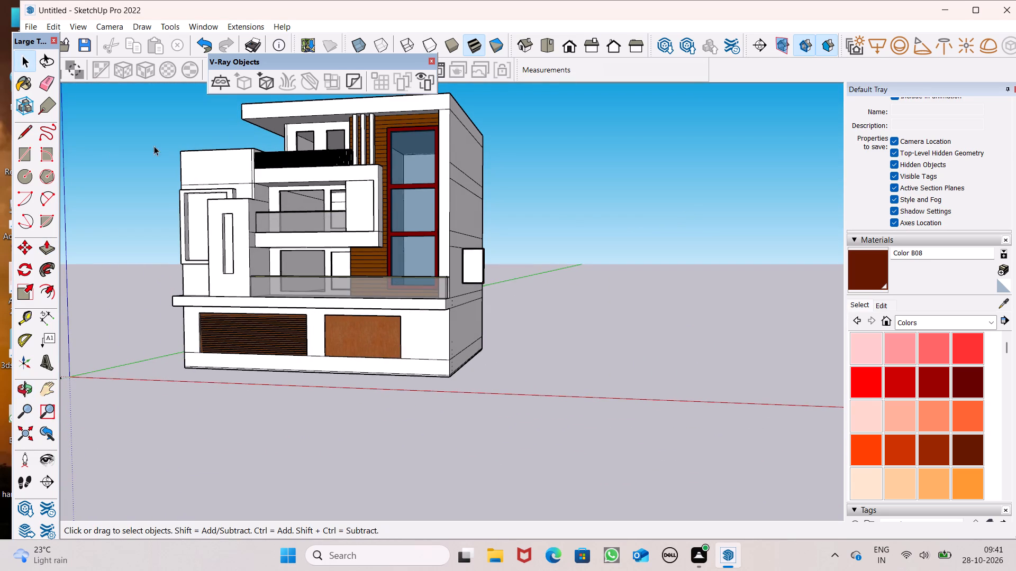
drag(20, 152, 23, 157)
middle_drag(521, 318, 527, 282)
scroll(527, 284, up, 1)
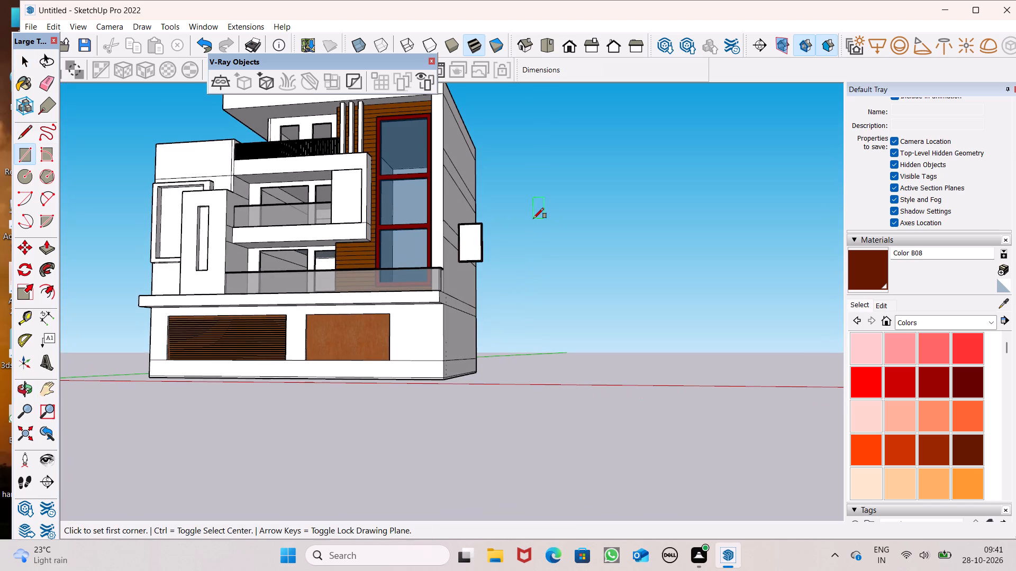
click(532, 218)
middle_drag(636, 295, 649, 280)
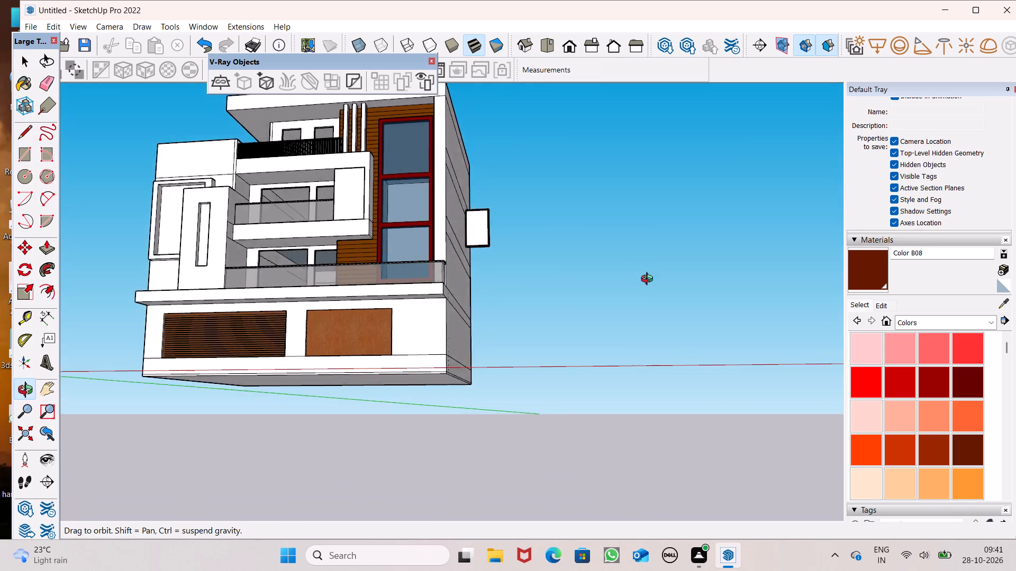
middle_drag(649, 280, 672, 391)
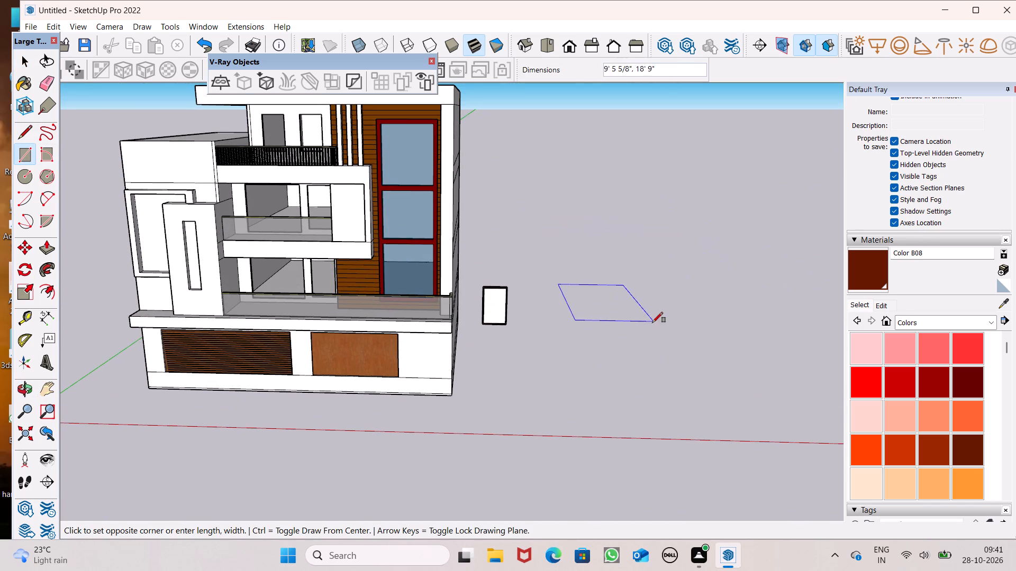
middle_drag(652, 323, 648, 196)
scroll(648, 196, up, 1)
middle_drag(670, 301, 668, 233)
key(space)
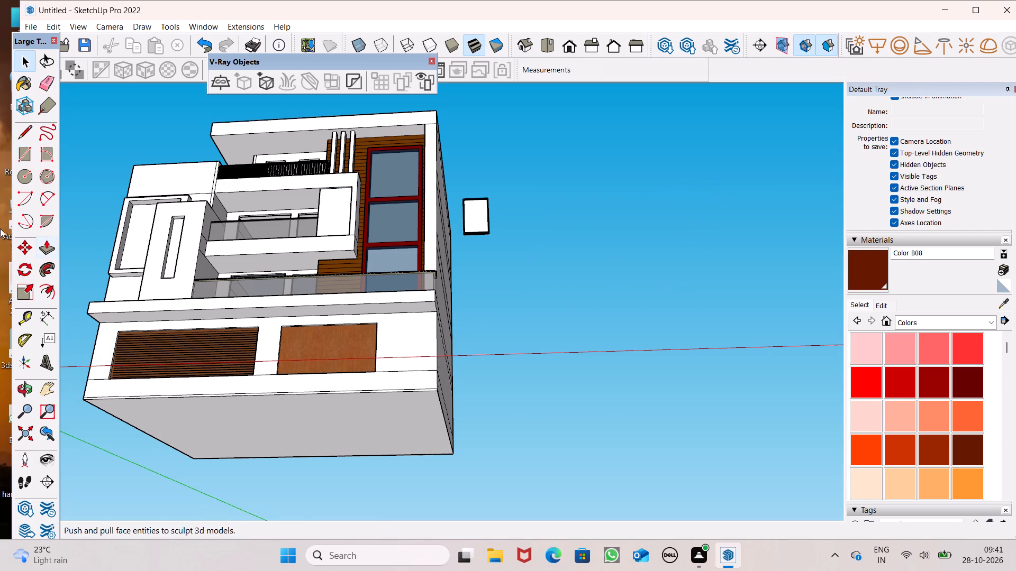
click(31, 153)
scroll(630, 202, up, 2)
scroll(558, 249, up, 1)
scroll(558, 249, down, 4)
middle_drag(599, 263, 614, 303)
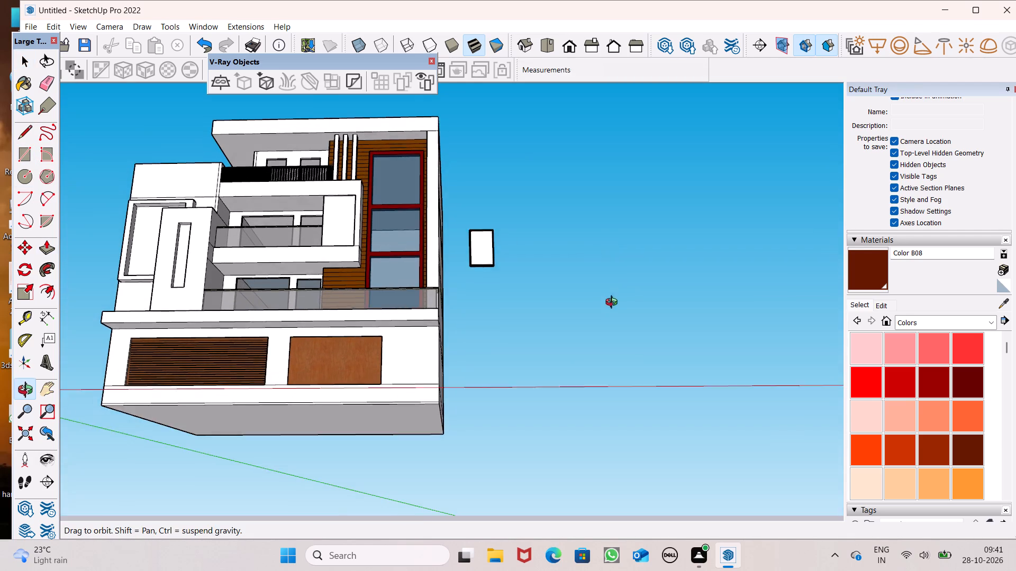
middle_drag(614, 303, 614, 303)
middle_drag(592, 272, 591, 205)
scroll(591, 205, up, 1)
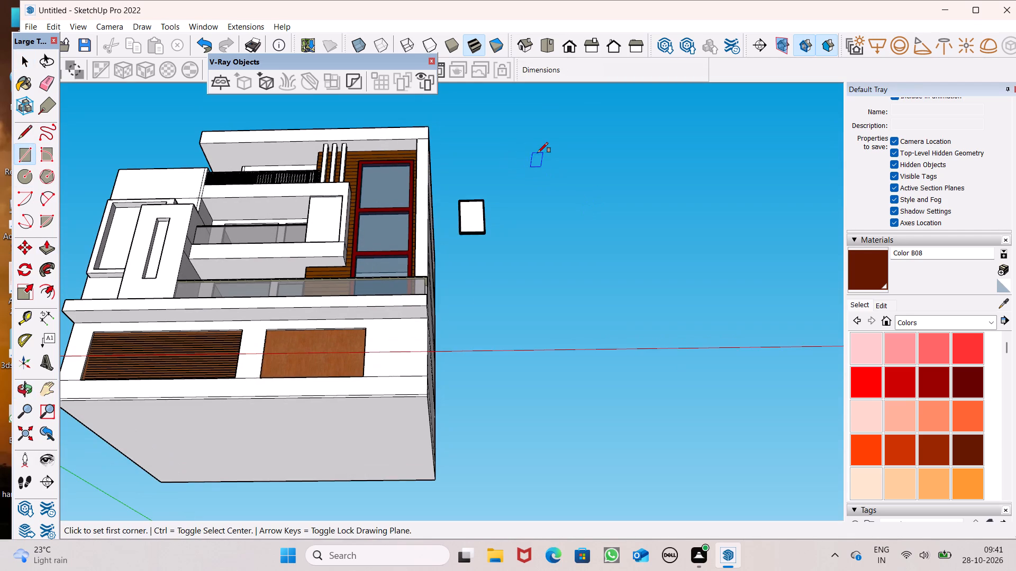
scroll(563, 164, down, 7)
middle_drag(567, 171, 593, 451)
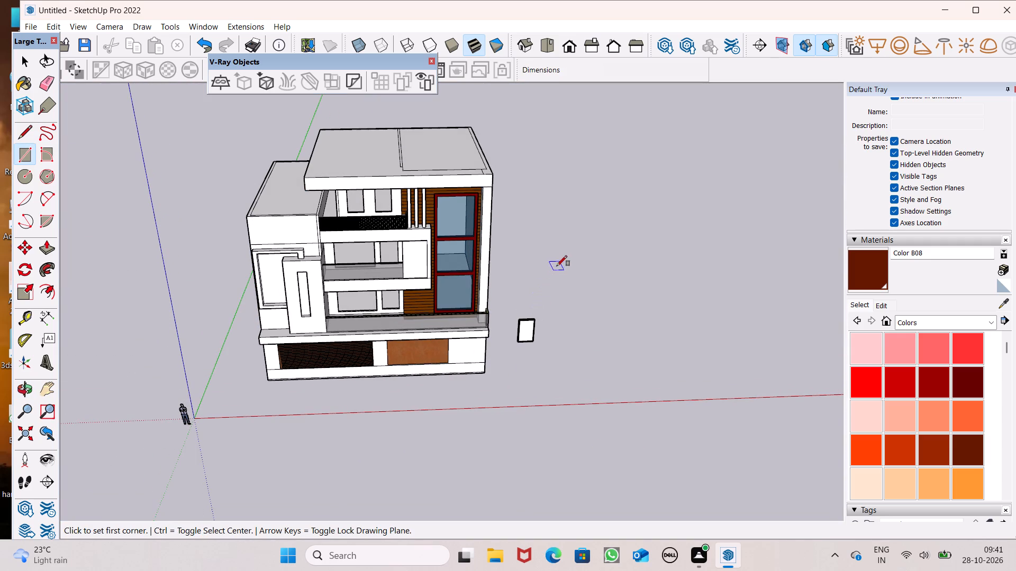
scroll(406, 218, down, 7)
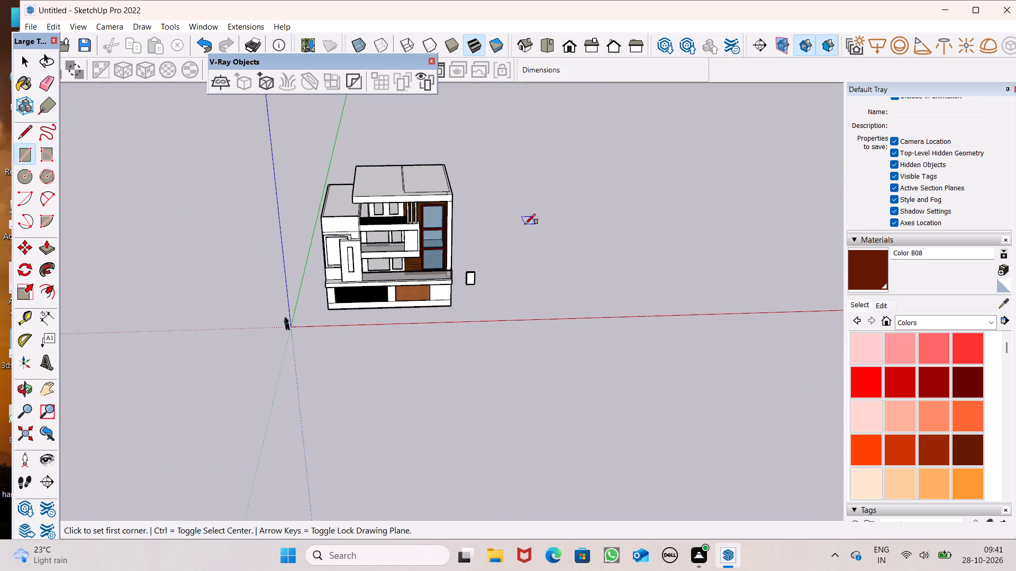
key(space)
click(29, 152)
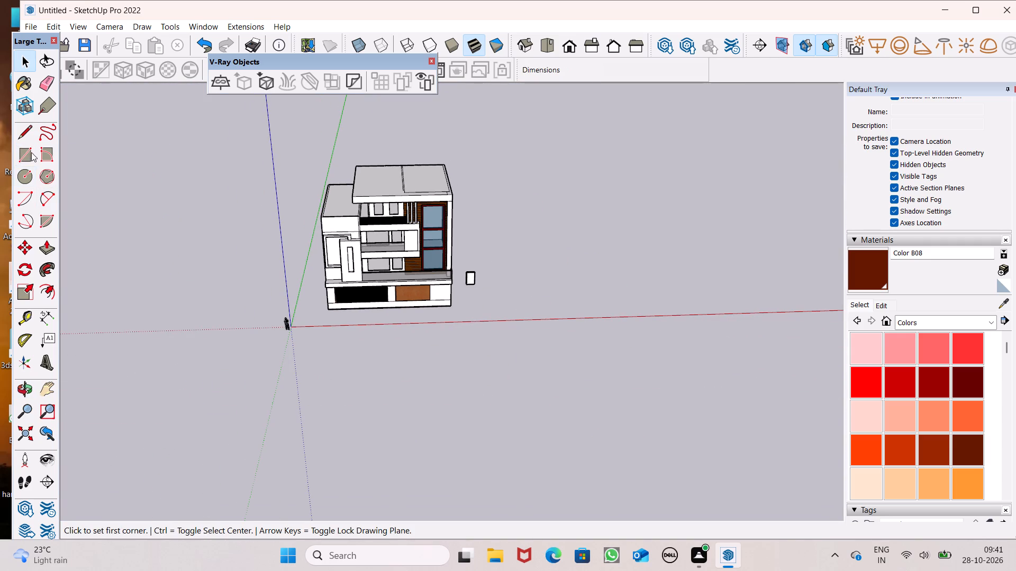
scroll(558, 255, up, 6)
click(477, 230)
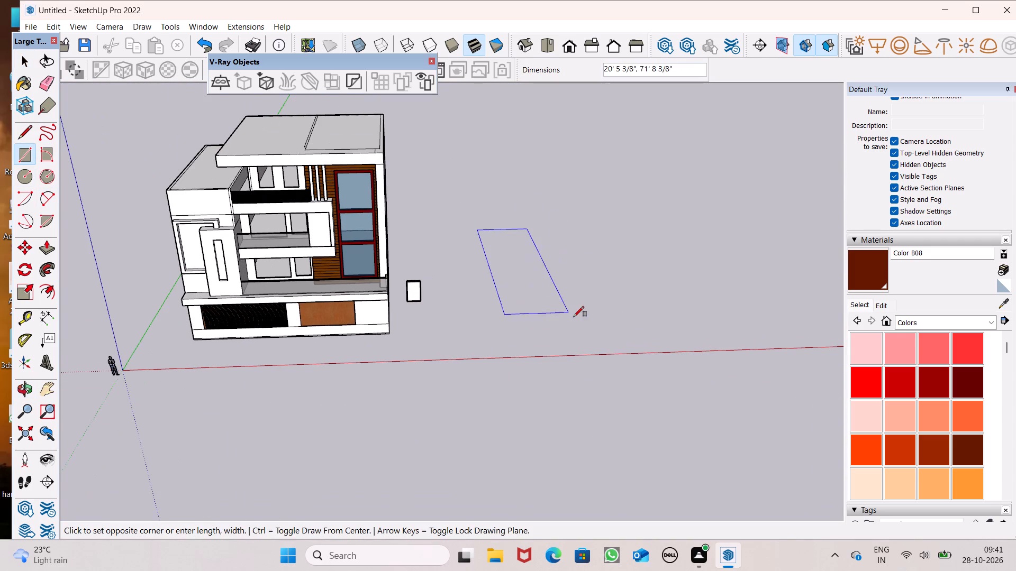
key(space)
Draw a freestanding vertical rectangle about 18' wide and 16' high beside the house, beyond the small framed panel.
middle_drag(504, 351, 506, 43)
scroll(506, 43, up, 1)
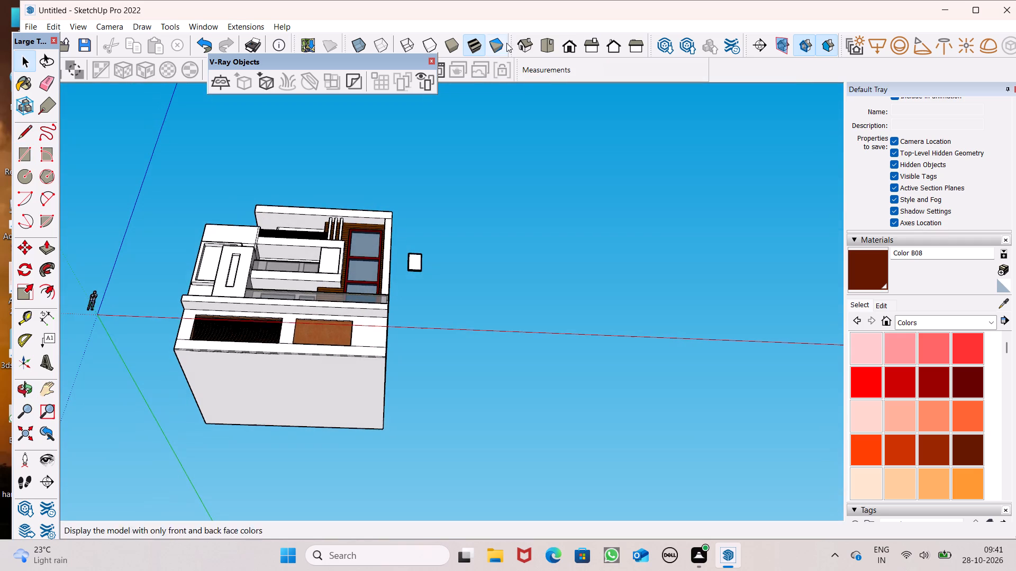
click(25, 149)
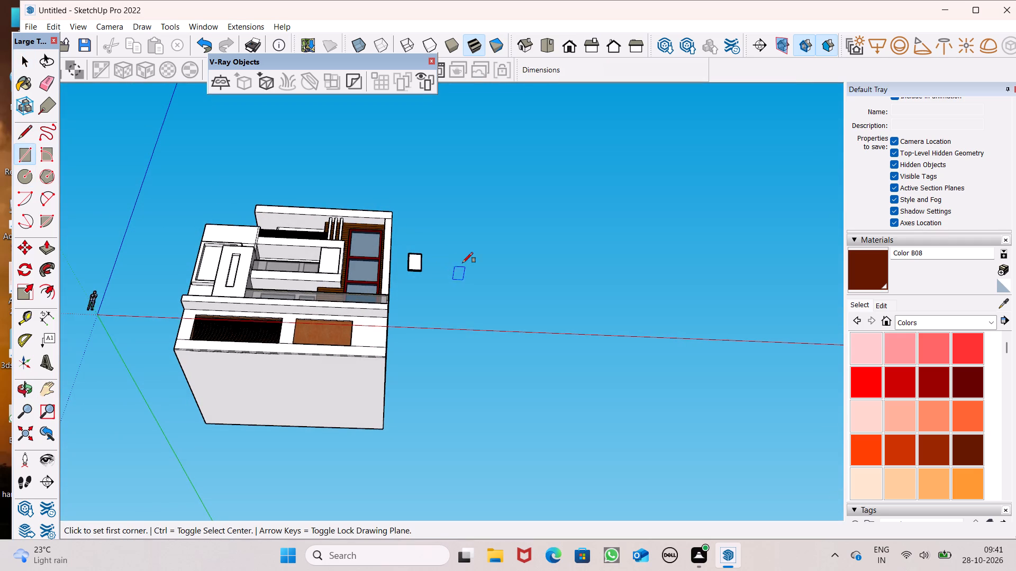
middle_drag(477, 267, 455, 139)
scroll(455, 139, up, 1)
middle_drag(509, 257, 524, 570)
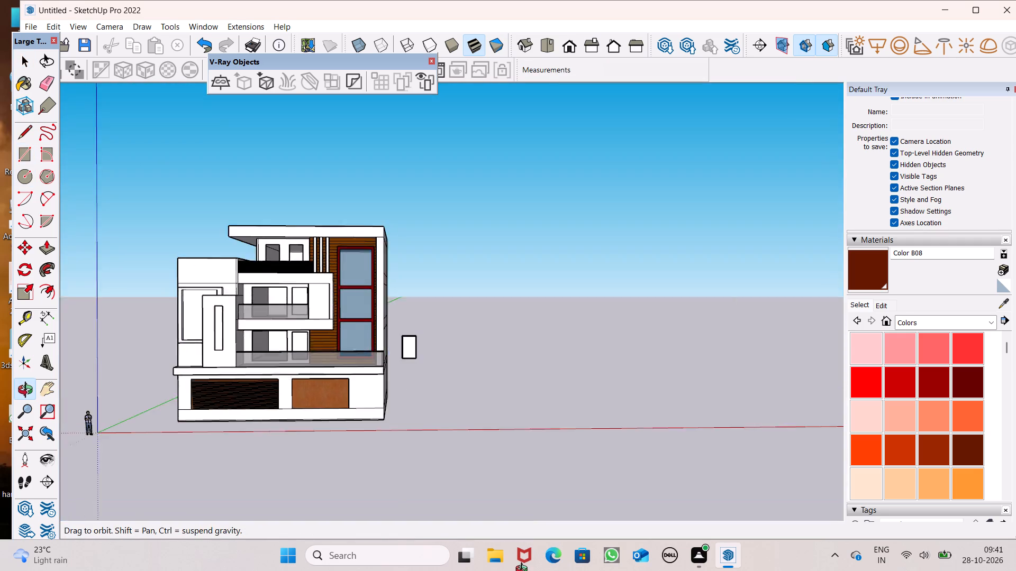
middle_drag(524, 570, 528, 567)
scroll(436, 115, down, 4)
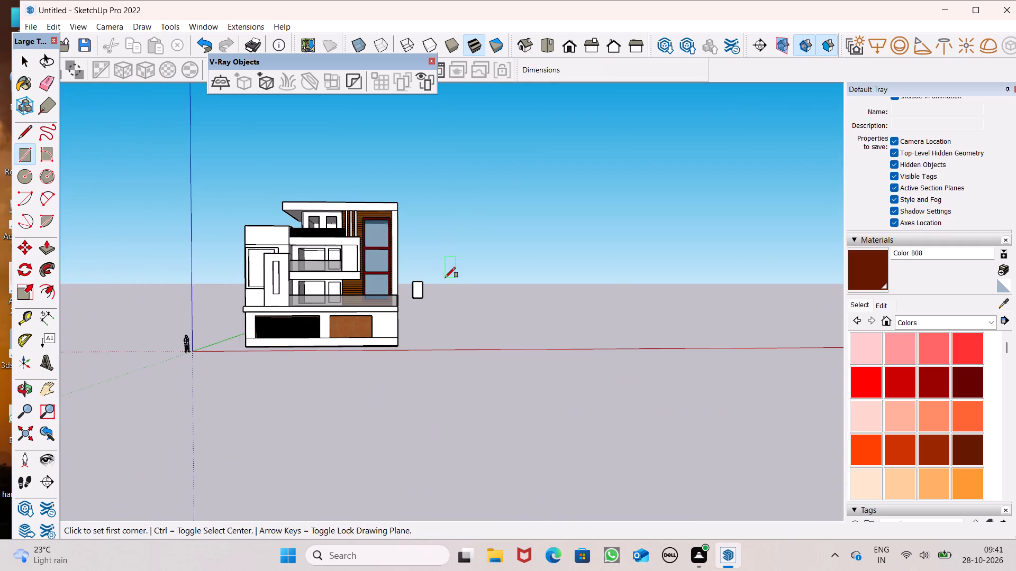
drag(443, 274, 451, 290)
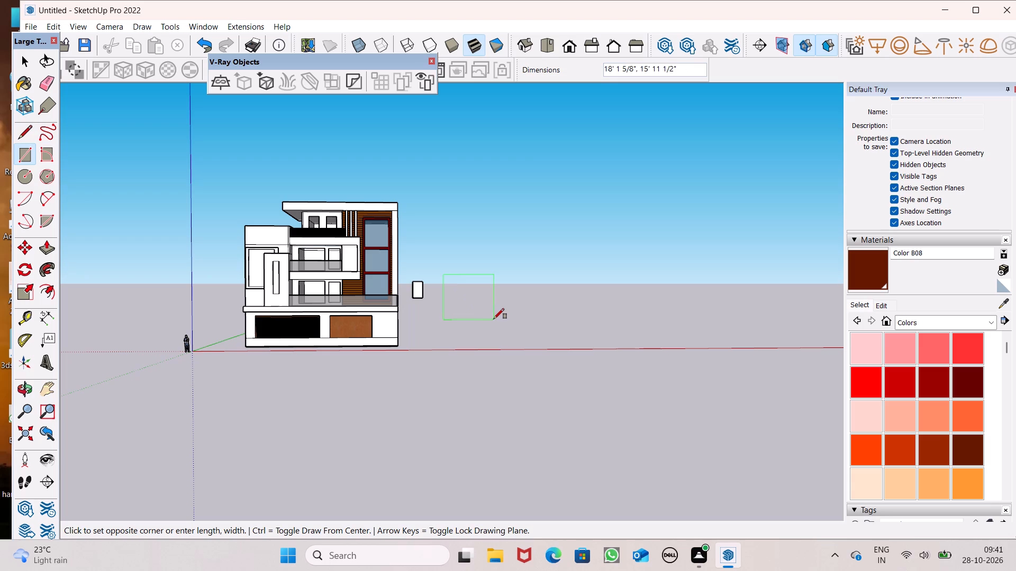
click(494, 319)
Offset the new rectangle's outline inward to form an even border around its face.
scroll(471, 315, up, 5)
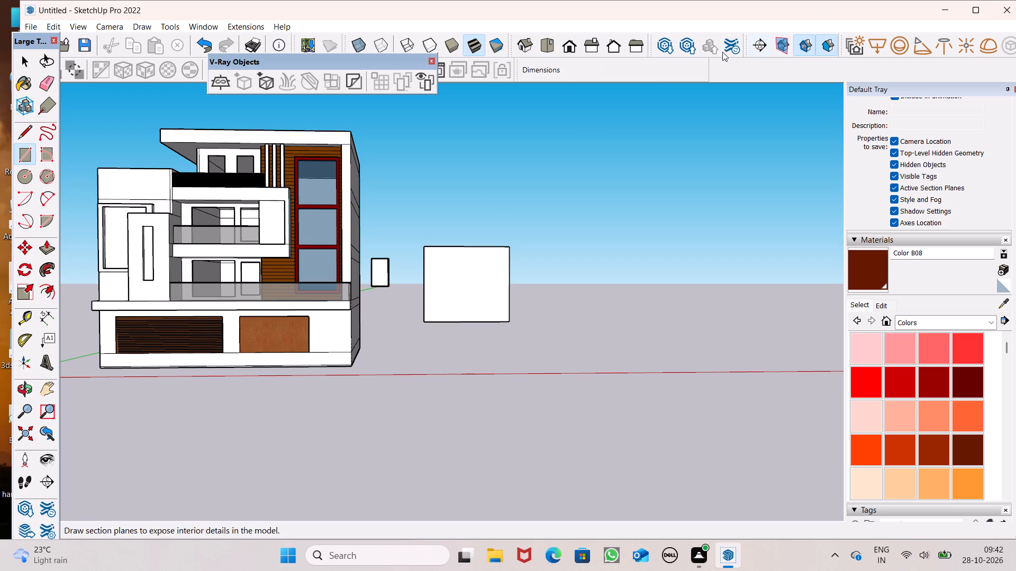
click(53, 292)
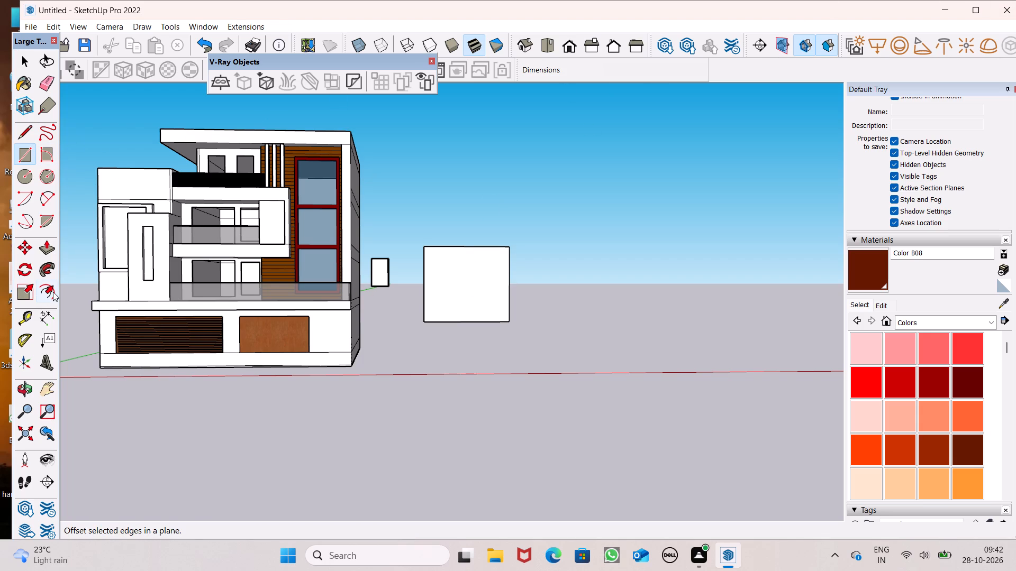
scroll(457, 250, up, 5)
click(450, 251)
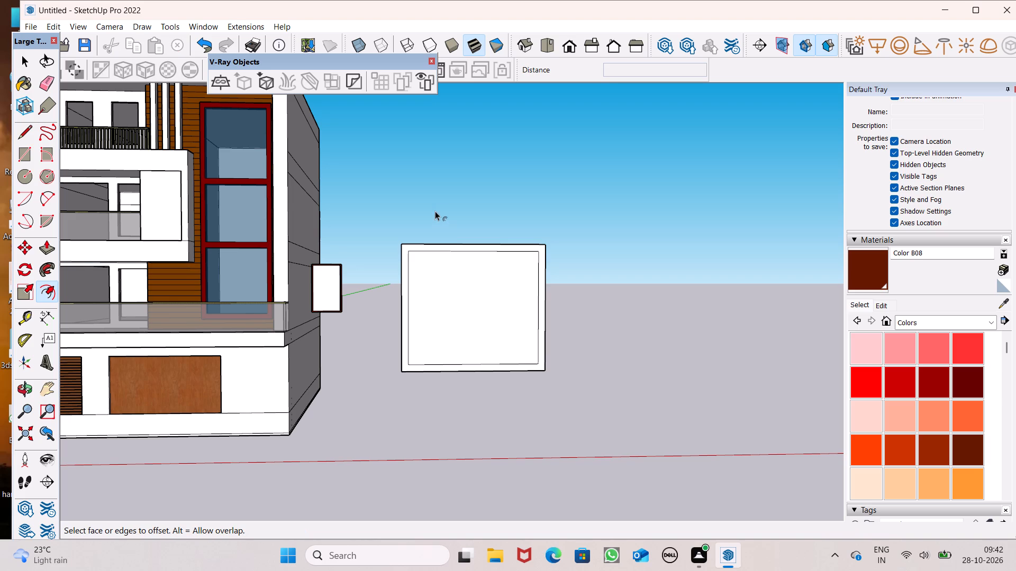
Draw a vertical line from the inner rectangle's top edge midpoint down to its bottom edge, splitting it into two panels.
scroll(433, 203, up, 1)
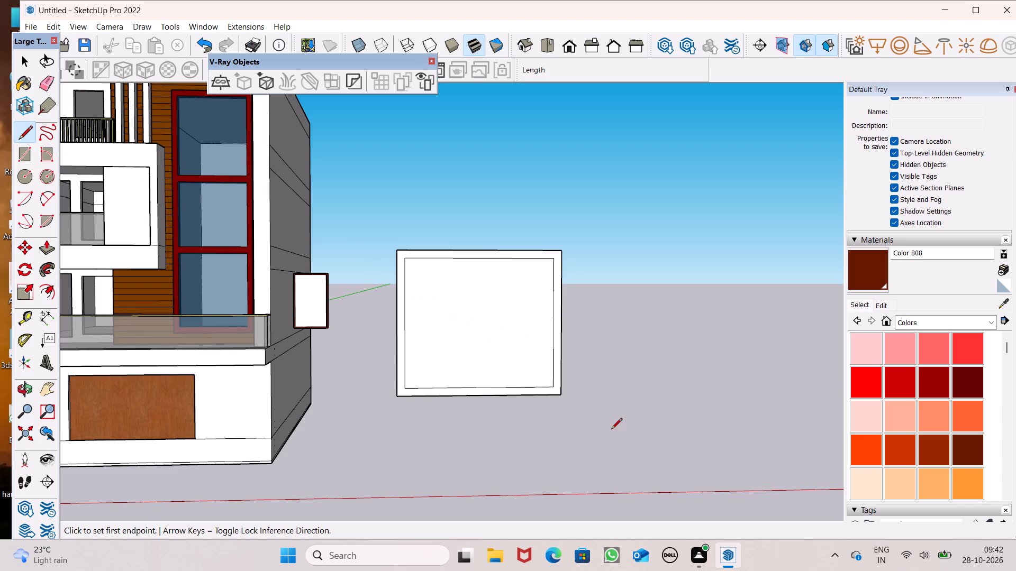
middle_drag(592, 433, 561, 406)
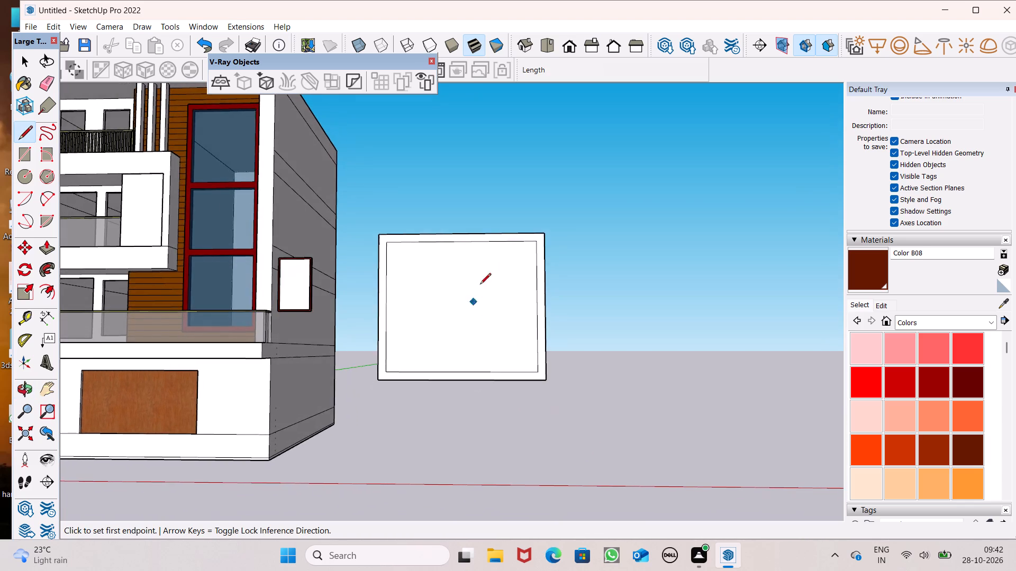
scroll(487, 269, up, 6)
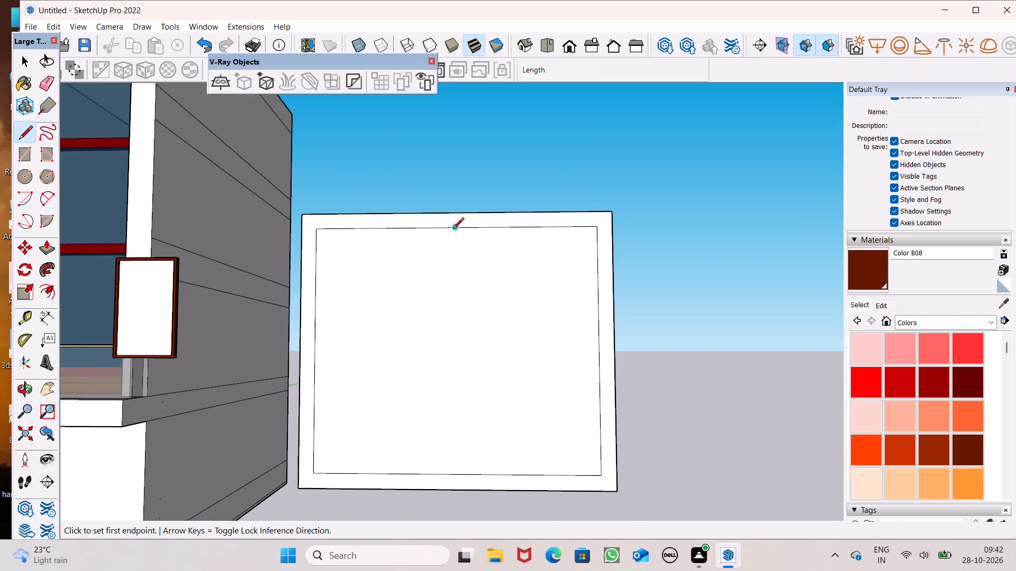
click(453, 229)
scroll(456, 236, down, 3)
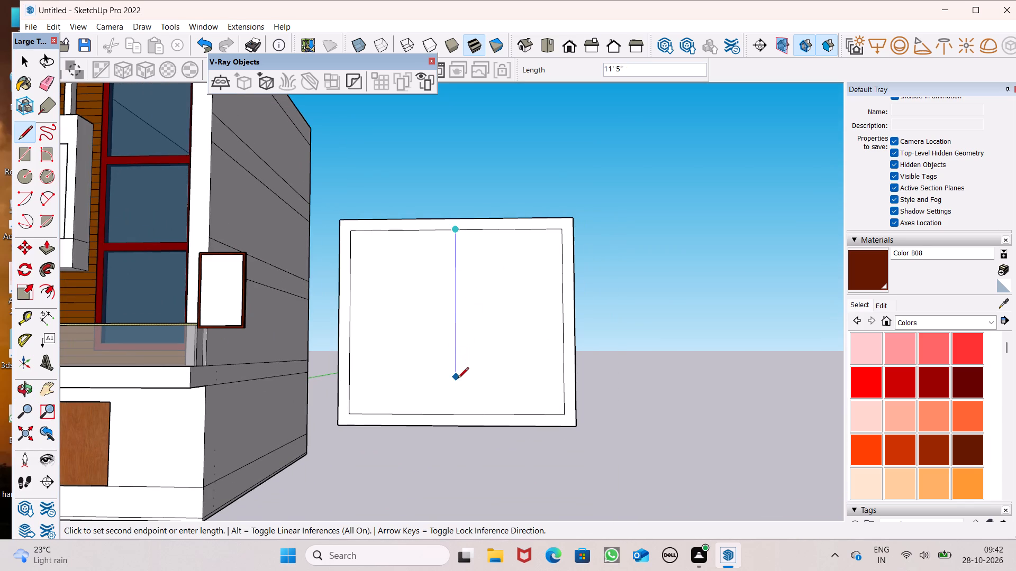
click(456, 413)
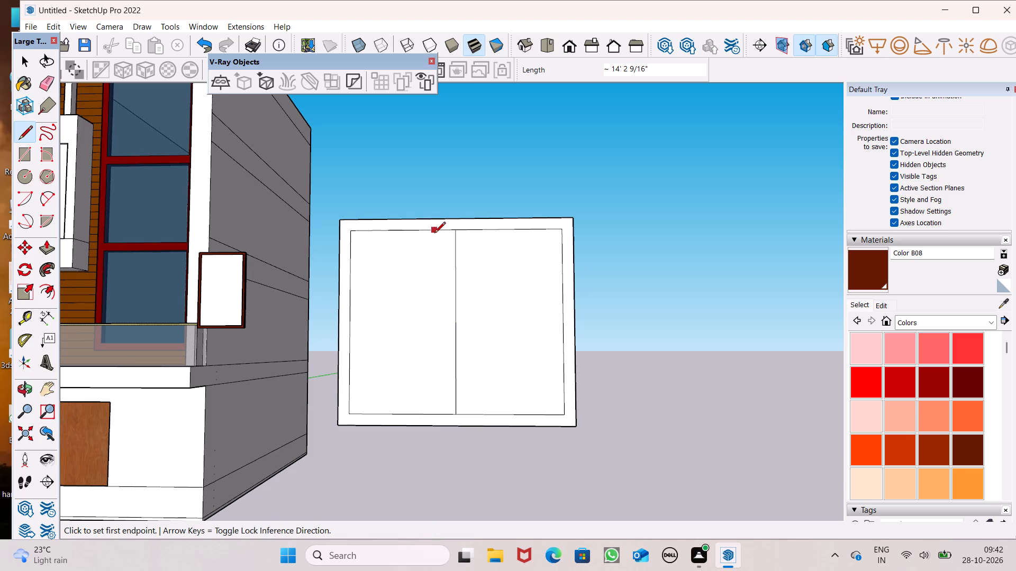
Move the vertical dividing line about 2" toward the house and copy it about 2" back, forming a narrow central strip.
scroll(428, 188, up, 5)
key(space)
scroll(492, 322, up, 5)
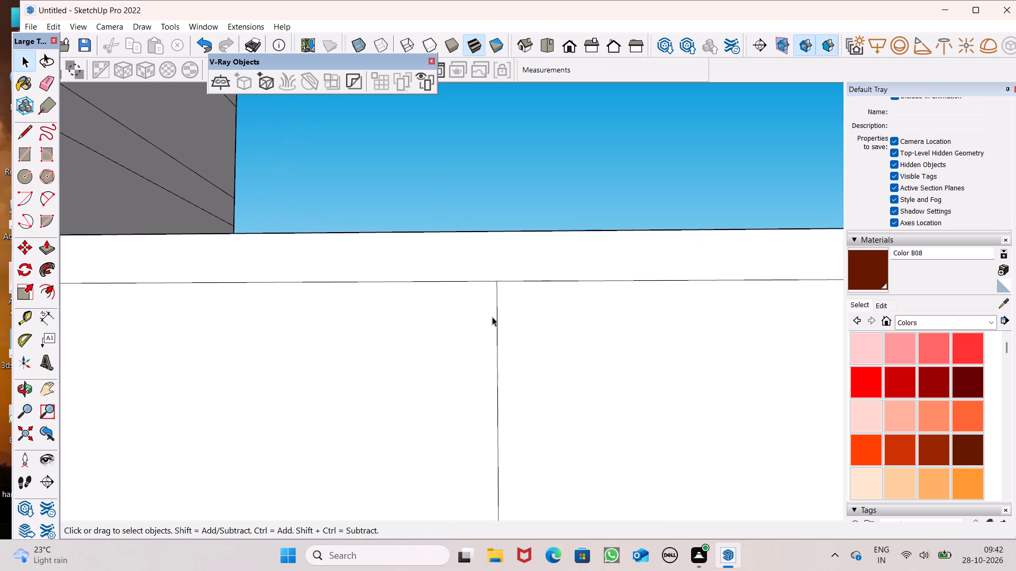
click(497, 312)
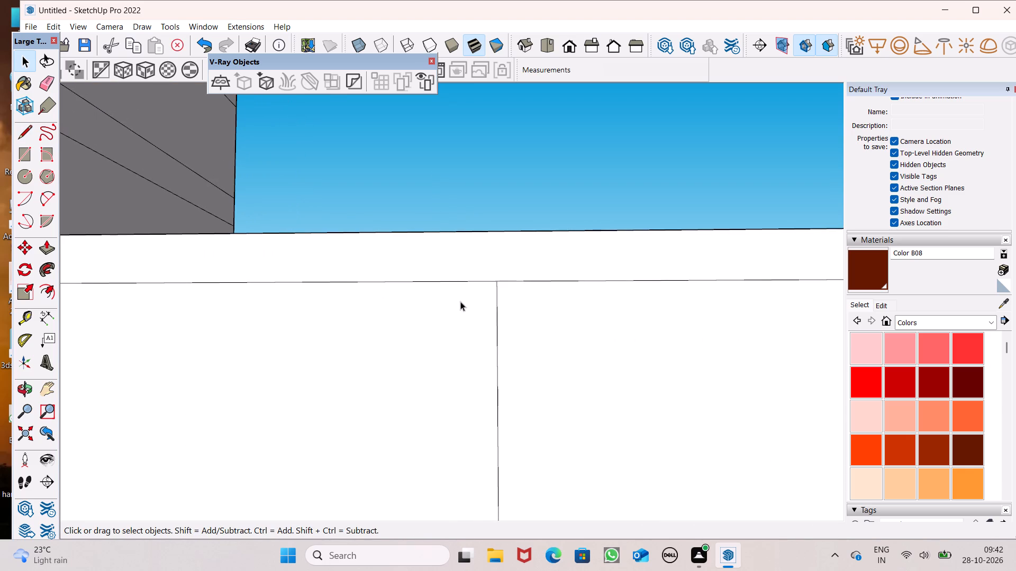
key(m)
key(Return)
scroll(505, 250, up, 7)
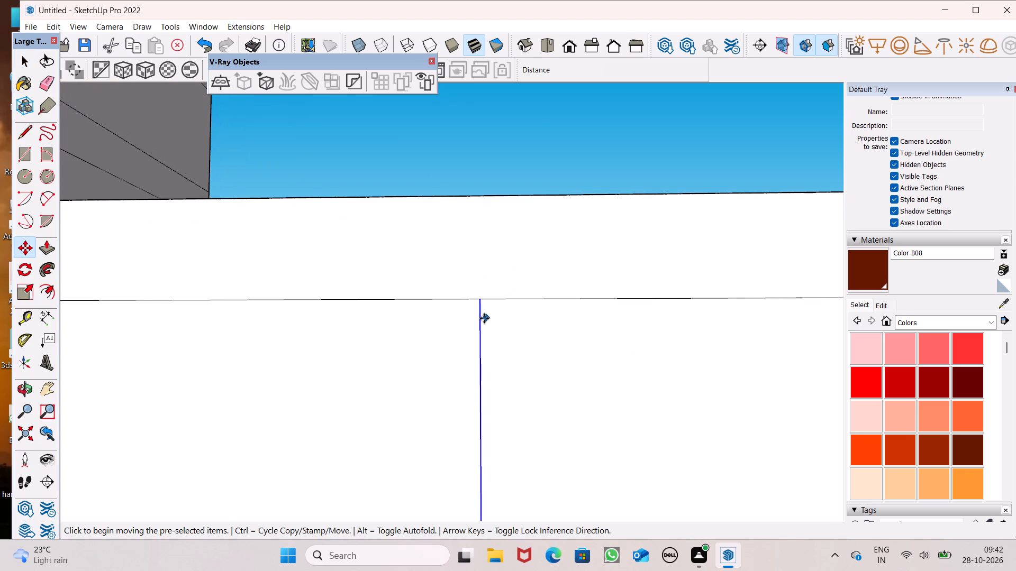
drag(482, 318, 459, 318)
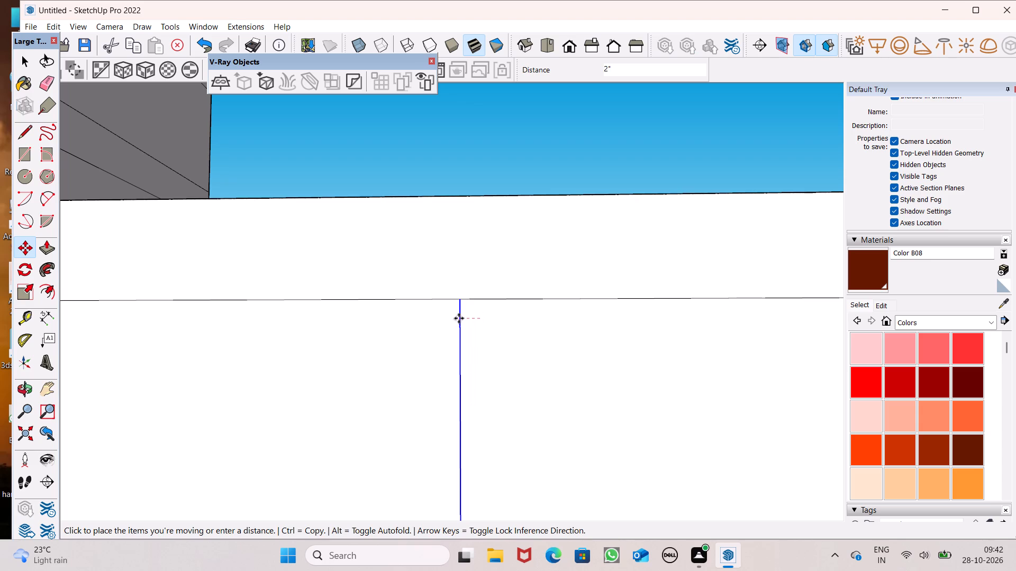
ctrl+drag(458, 323, 477, 324)
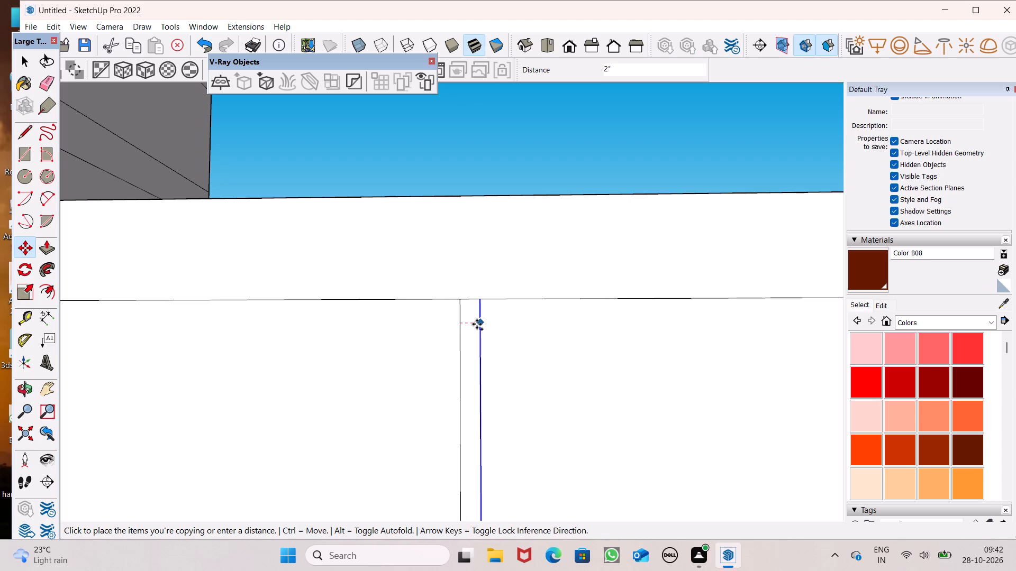
ctrl+drag(477, 324, 475, 324)
key(space)
scroll(478, 189, down, 8)
click(491, 175)
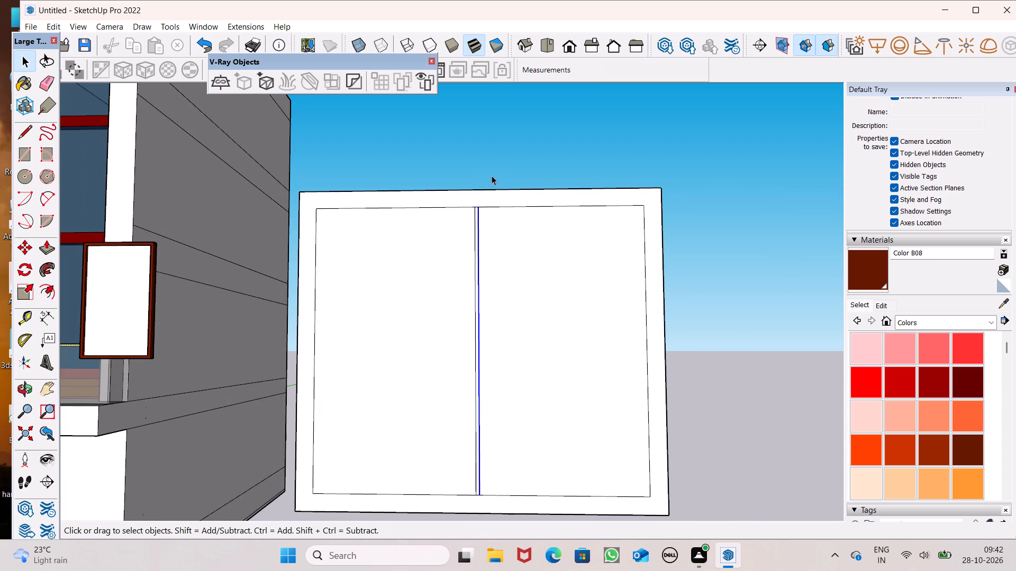
Offset the outlines of both panels beside the central strip inward by about 7 1/2" to form matching borders.
scroll(492, 176, down, 1)
click(46, 289)
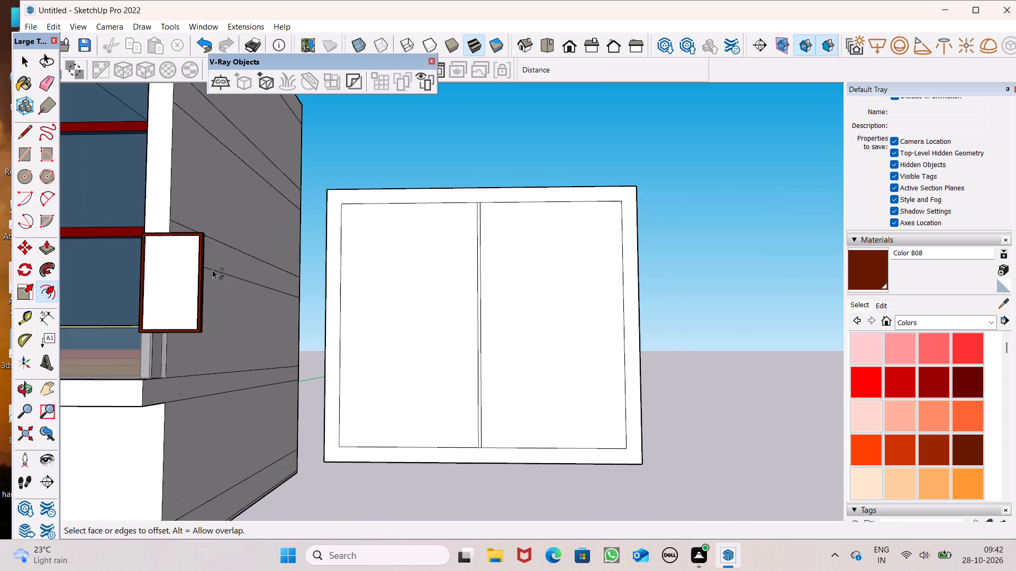
scroll(392, 257, up, 4)
drag(395, 207, 394, 197)
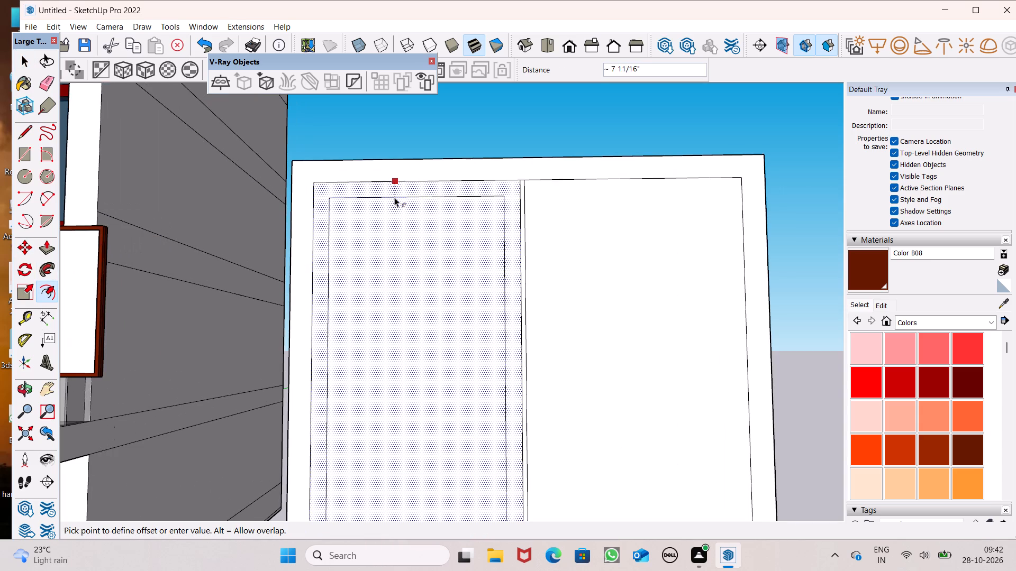
drag(394, 197, 394, 194)
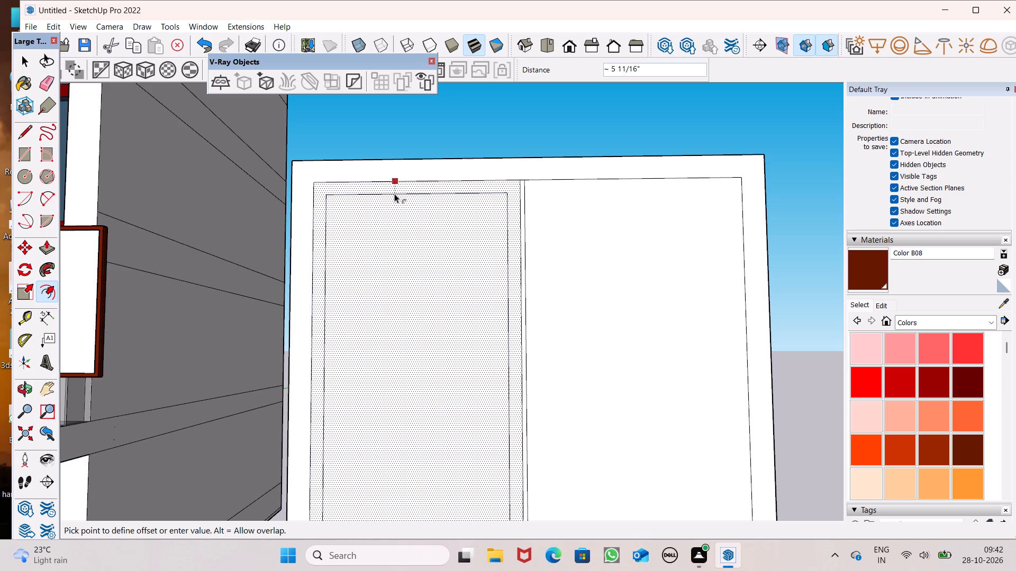
drag(394, 194, 395, 197)
drag(540, 186, 514, 199)
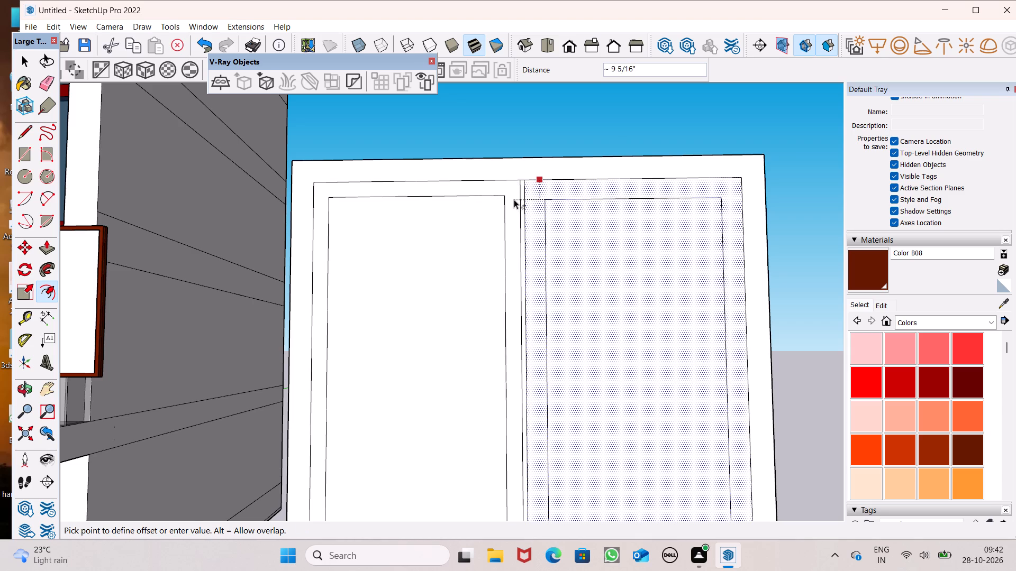
drag(514, 199, 503, 193)
key(space)
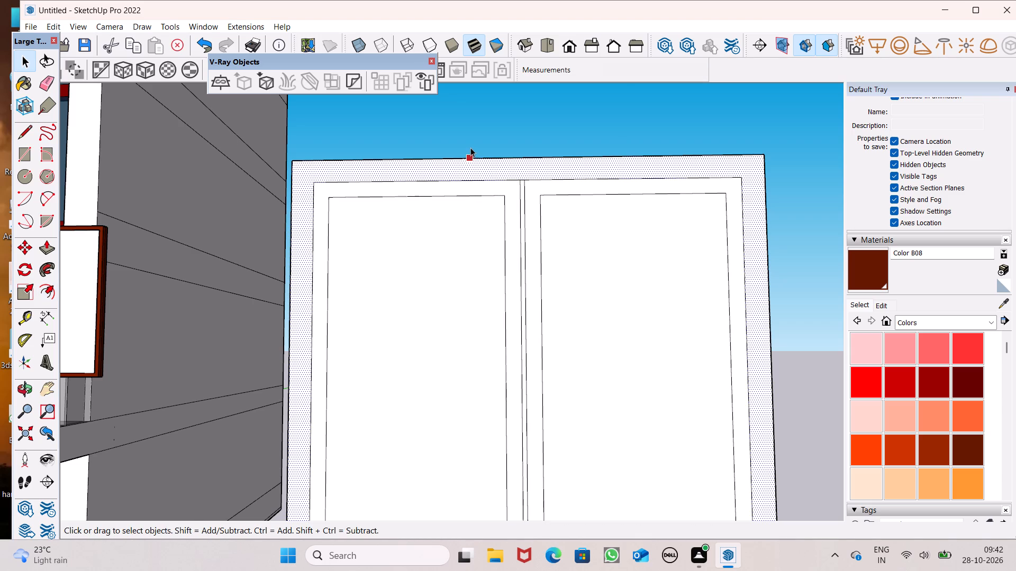
click(512, 126)
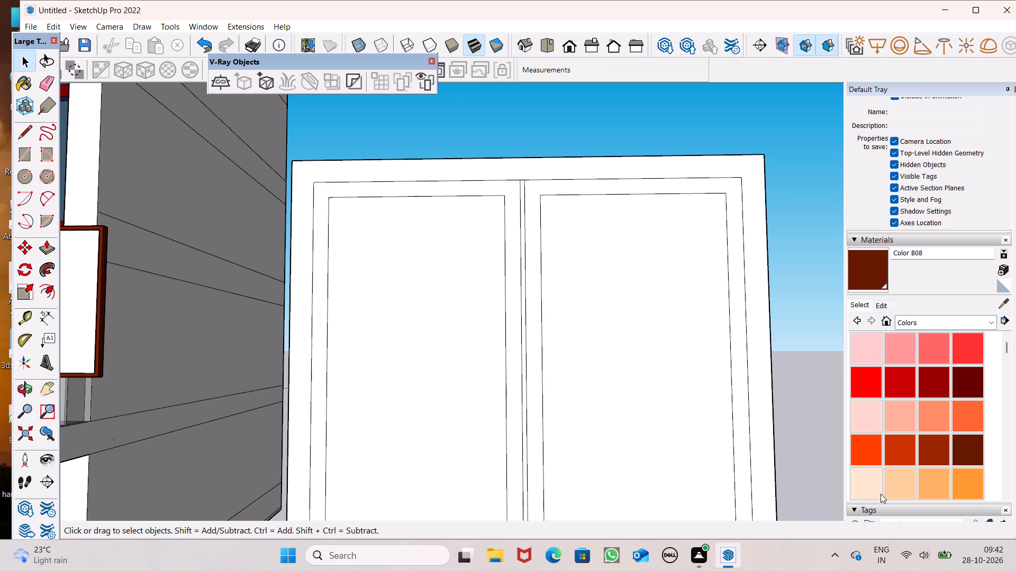
Paint the narrow central strip between the two panels with Color C01, and repaint it with Color C02.
click(896, 490)
click(867, 492)
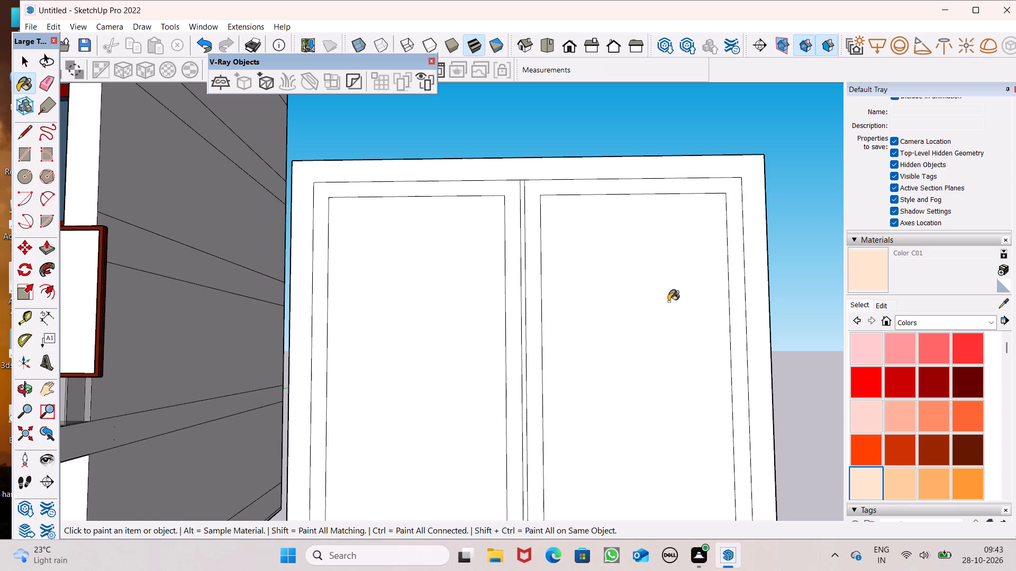
scroll(470, 217, up, 6)
scroll(572, 182, up, 5)
click(572, 173)
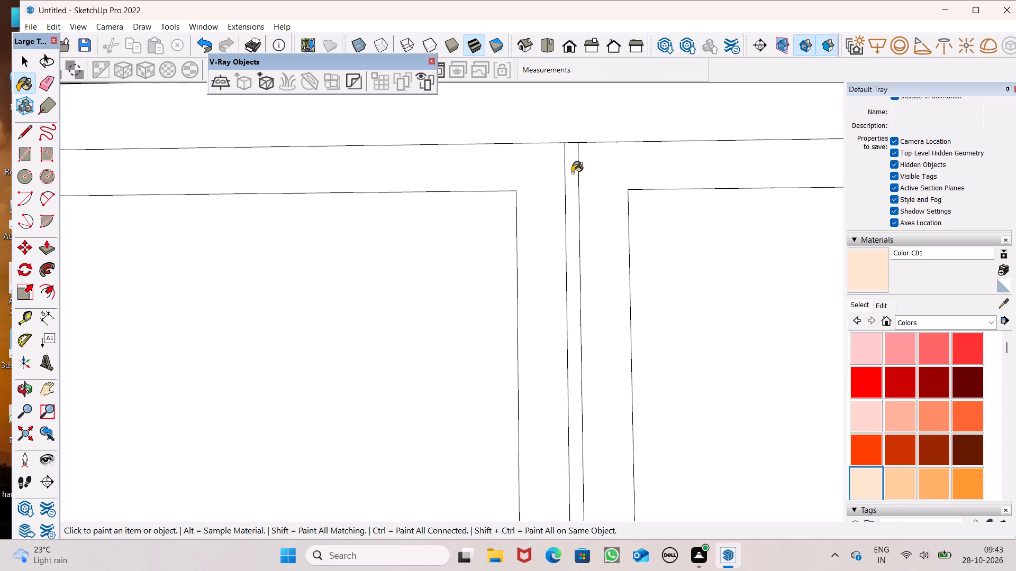
click(895, 495)
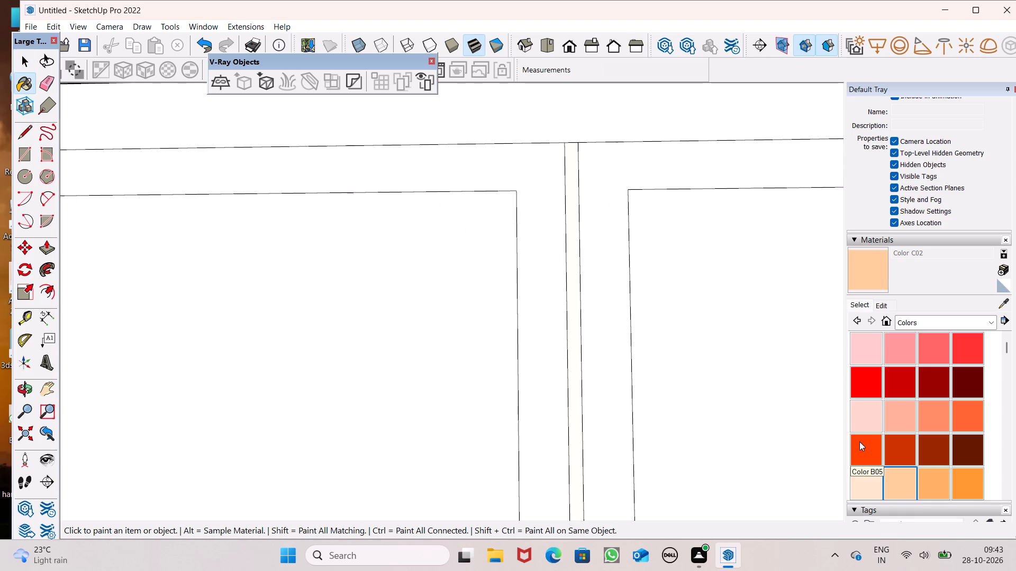
click(568, 213)
Paint the front faces of both panel borders and the outer frame with Wood Floor Parquet from the Wood collection.
click(864, 487)
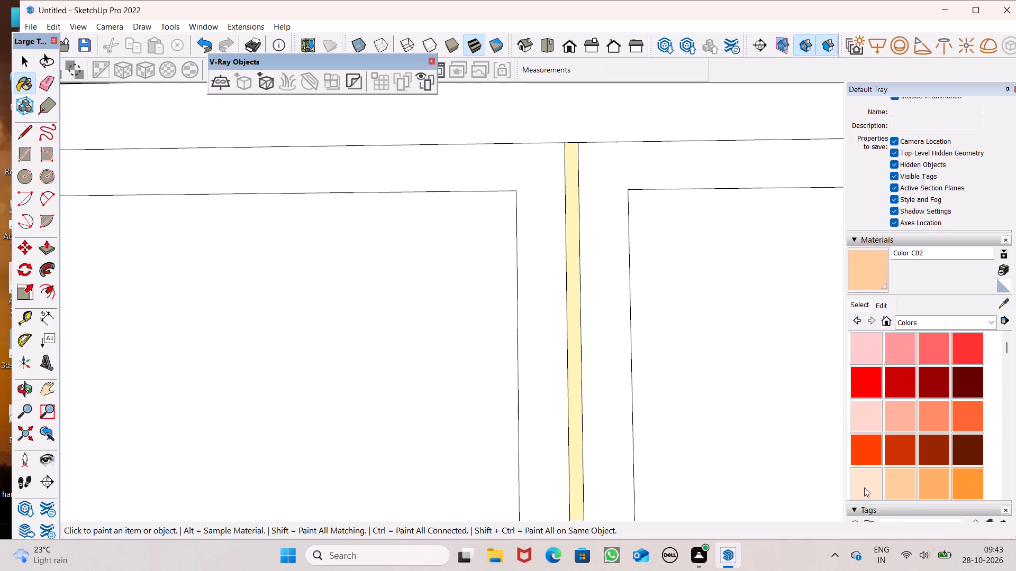
scroll(594, 339, down, 4)
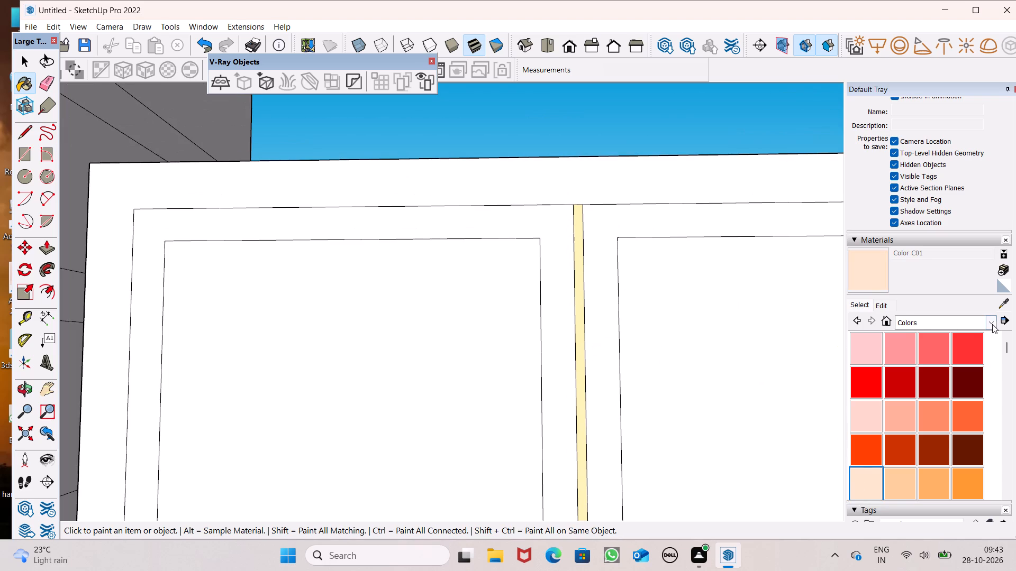
click(989, 325)
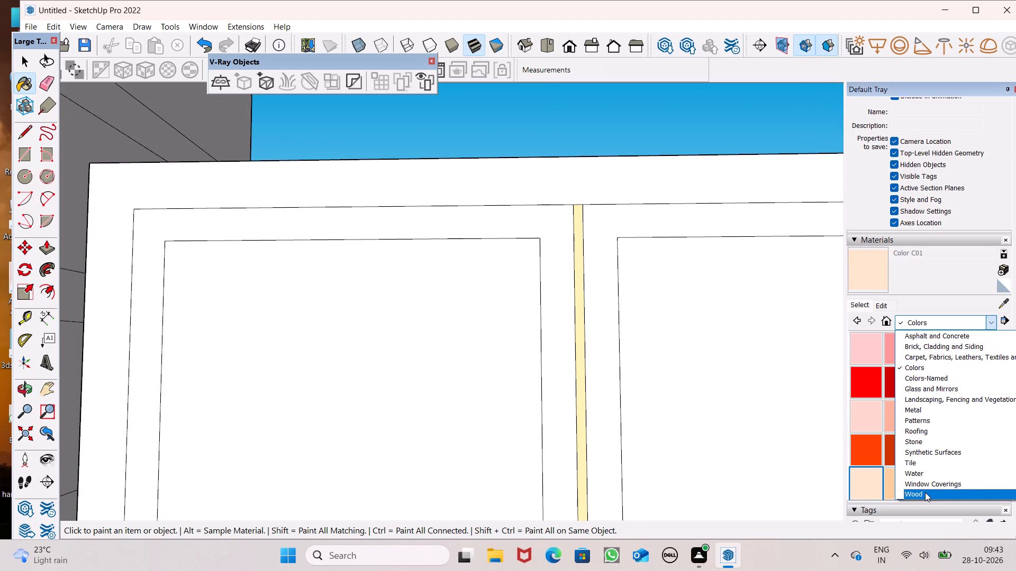
click(924, 492)
click(928, 386)
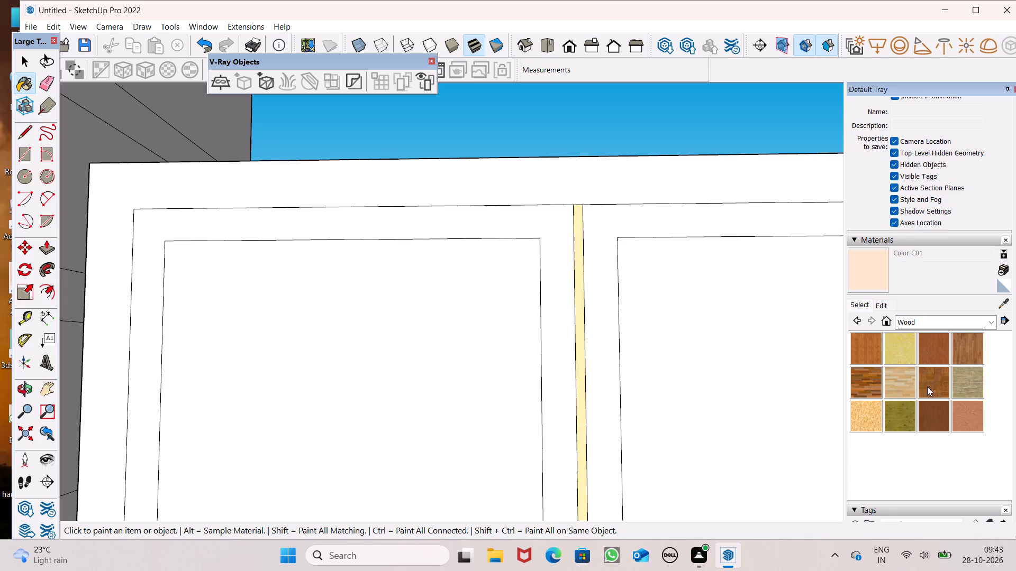
click(600, 232)
scroll(470, 200, down, 5)
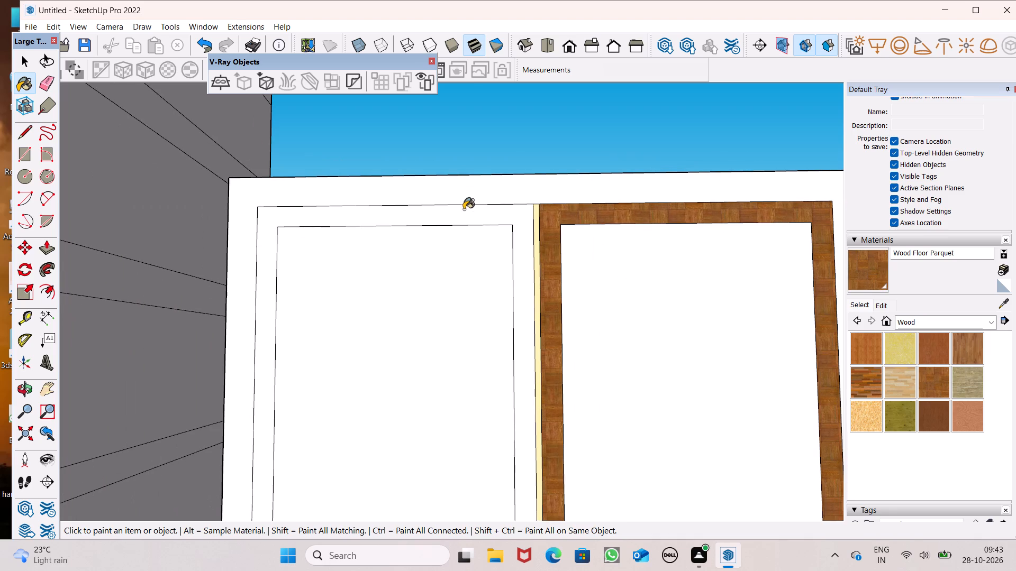
click(463, 214)
click(469, 196)
scroll(467, 201, down, 8)
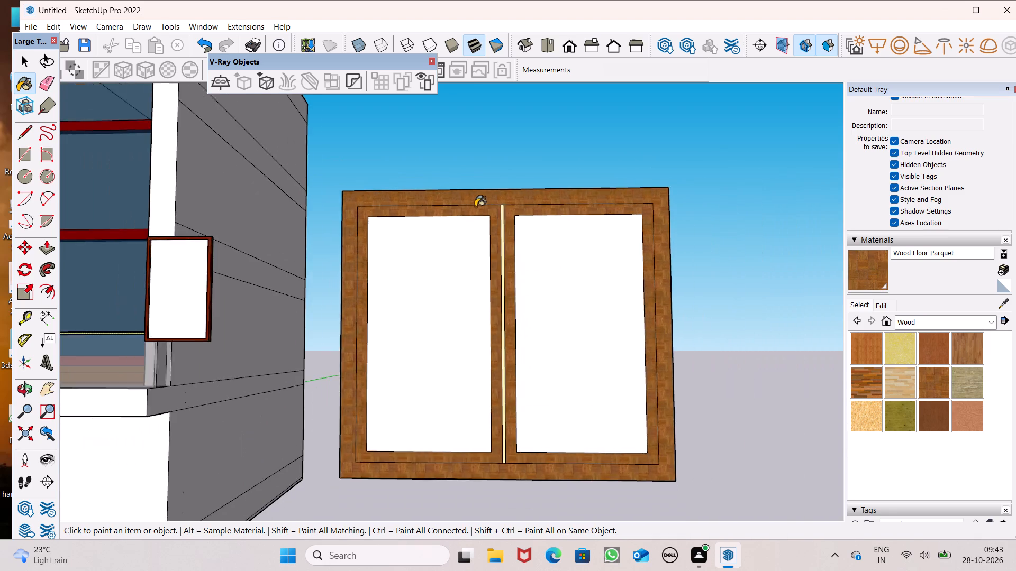
Paint the back faces of the outer frame, both panel borders and the central strip with Wood Floor Parquet.
scroll(475, 207, down, 1)
middle_drag(584, 363, 22, 439)
scroll(208, 282, up, 5)
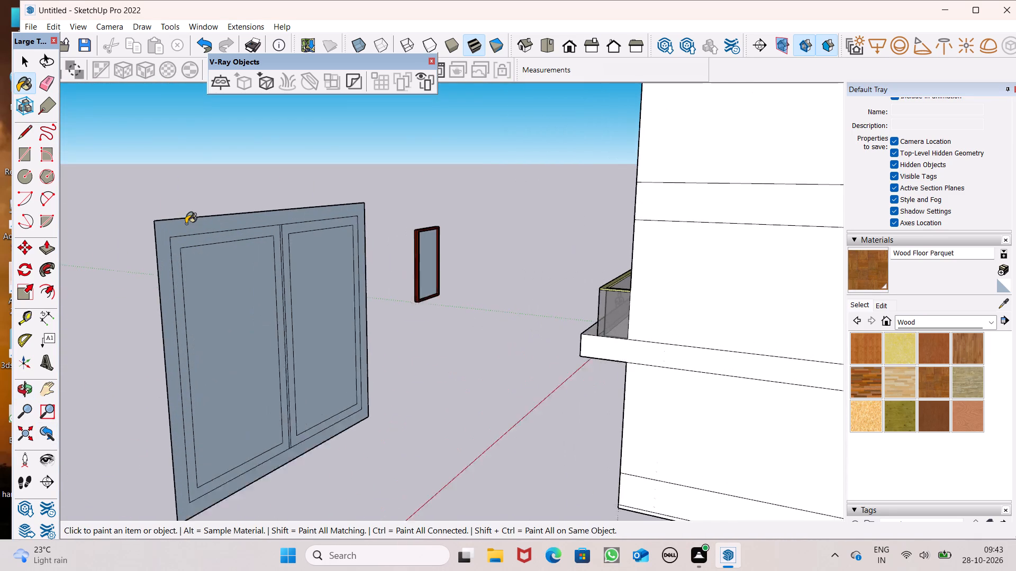
scroll(186, 224, up, 1)
click(186, 227)
click(195, 243)
scroll(322, 243, up, 6)
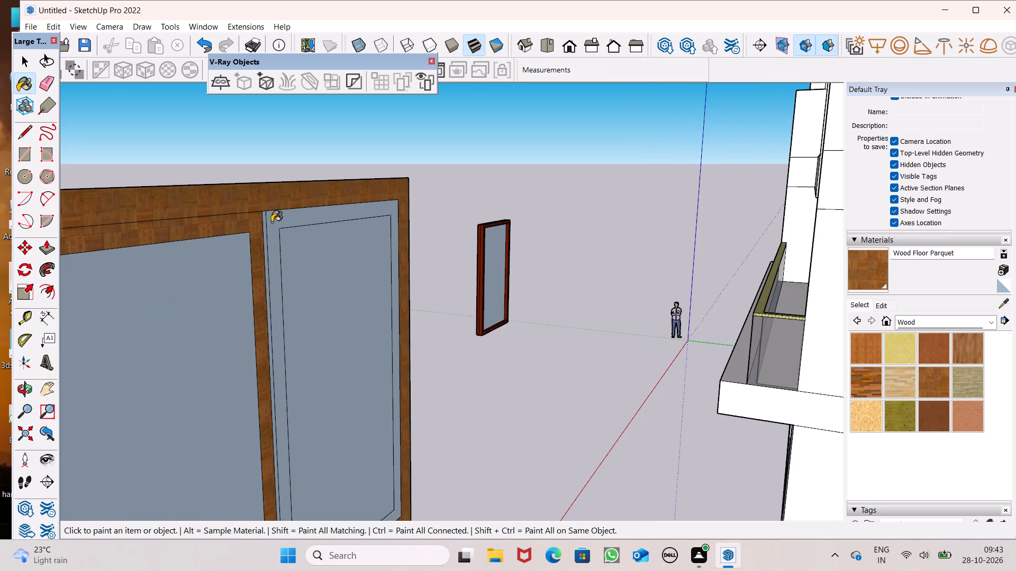
scroll(260, 219, up, 7)
middle_drag(259, 218, 257, 213)
click(257, 209)
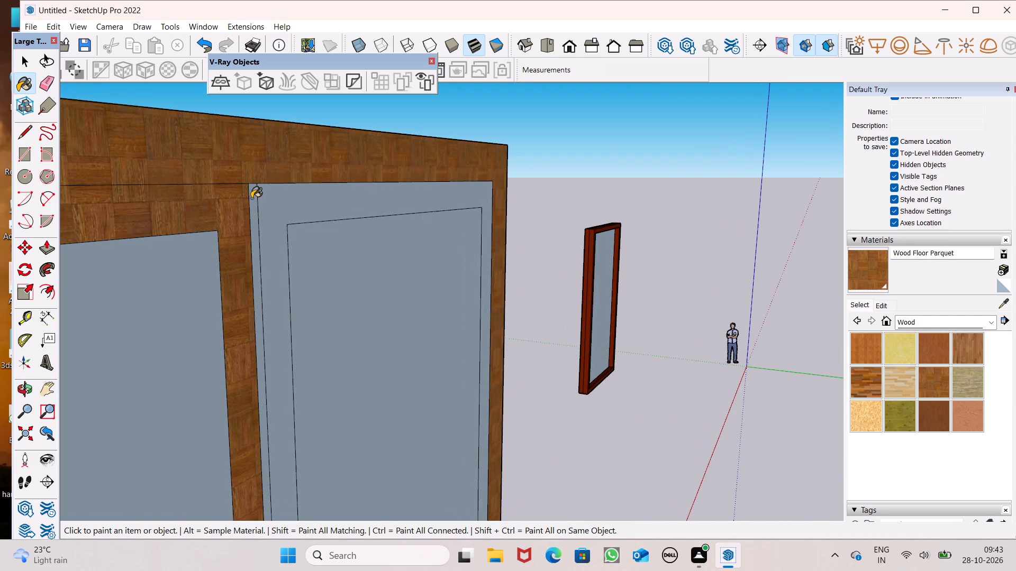
click(252, 198)
click(267, 197)
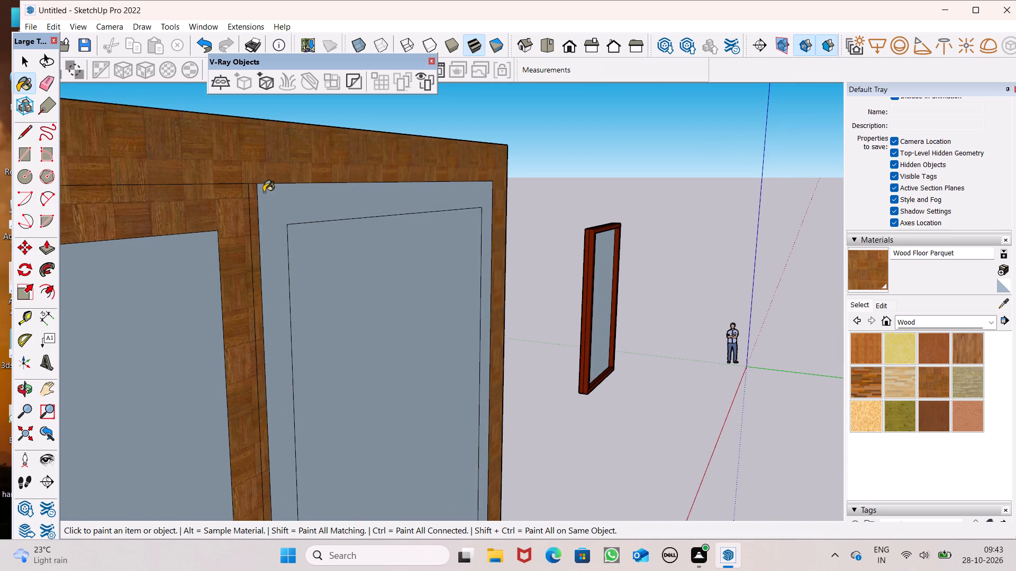
Erase the short edge closing the top of the central strip on the unit's back side.
scroll(263, 185, down, 5)
click(48, 84)
scroll(212, 190, up, 5)
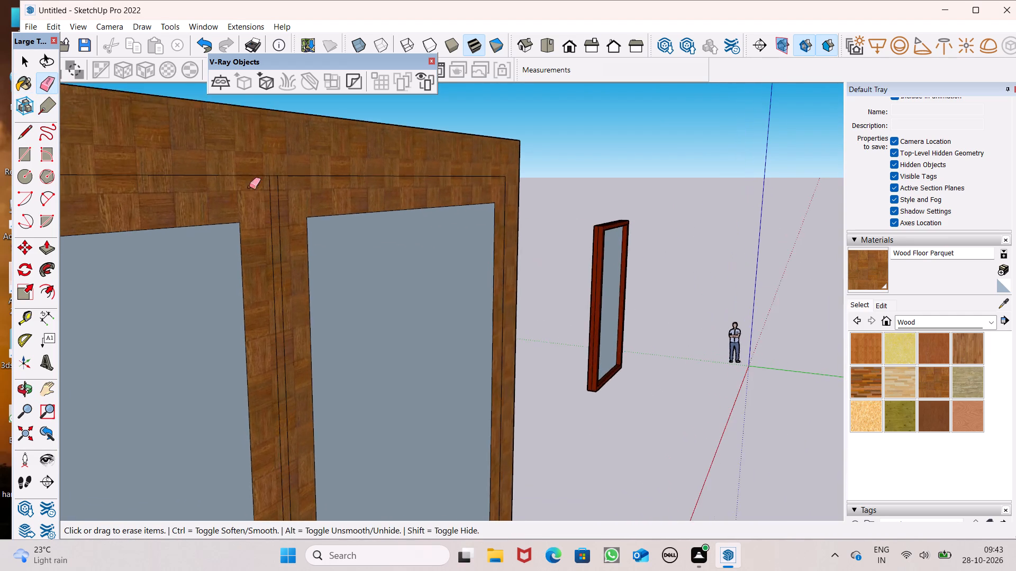
scroll(271, 173, up, 5)
drag(271, 172, 273, 177)
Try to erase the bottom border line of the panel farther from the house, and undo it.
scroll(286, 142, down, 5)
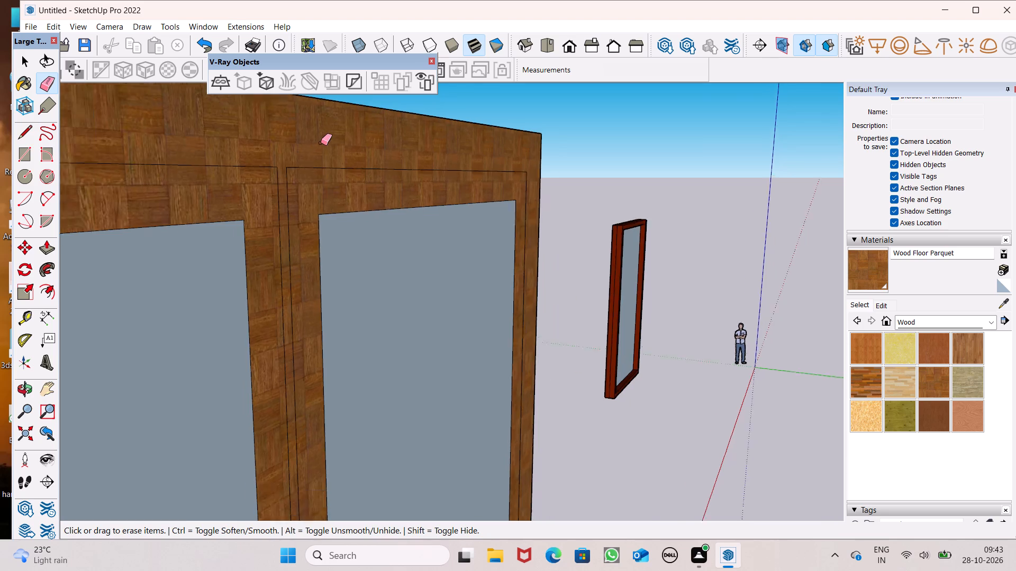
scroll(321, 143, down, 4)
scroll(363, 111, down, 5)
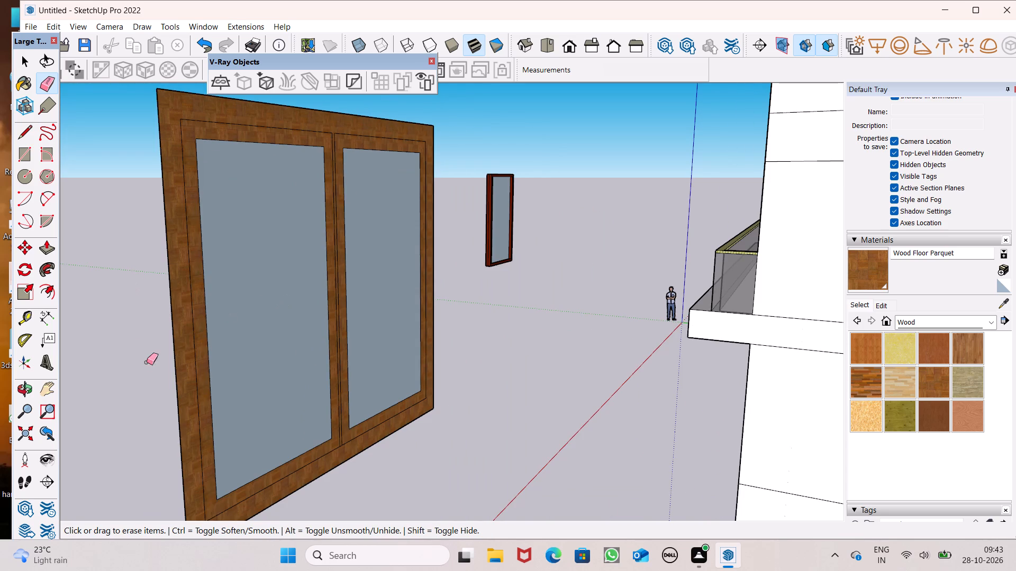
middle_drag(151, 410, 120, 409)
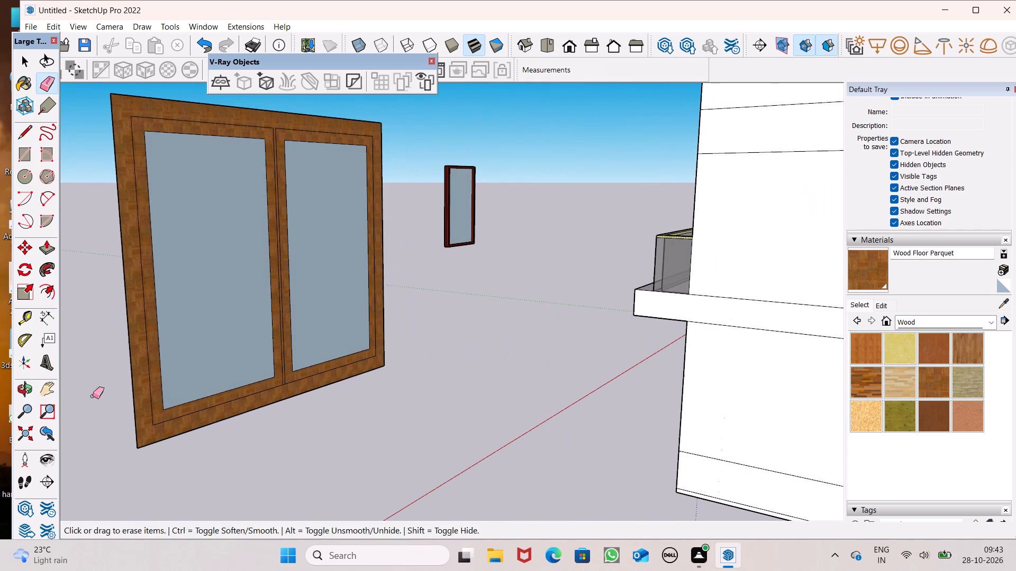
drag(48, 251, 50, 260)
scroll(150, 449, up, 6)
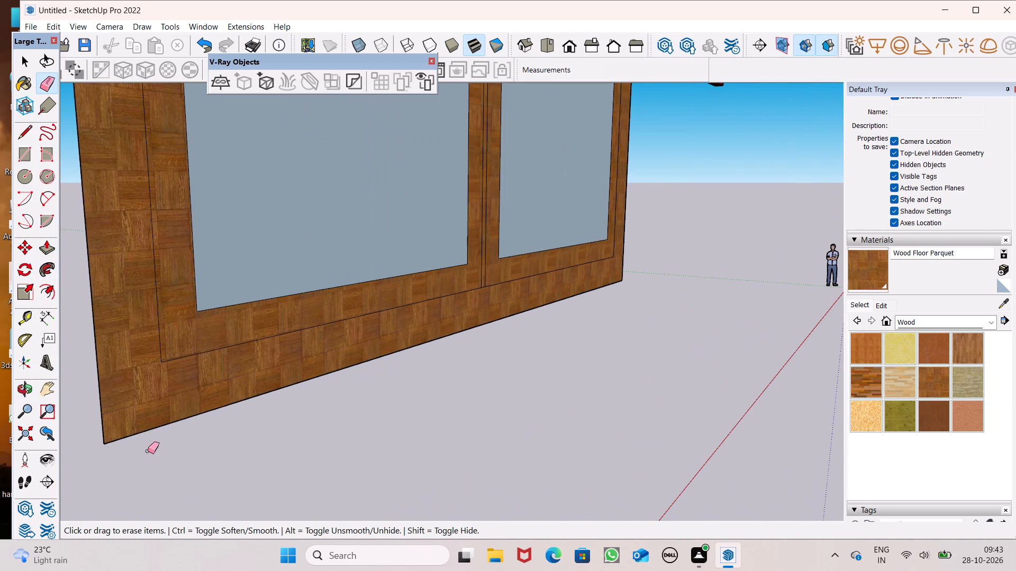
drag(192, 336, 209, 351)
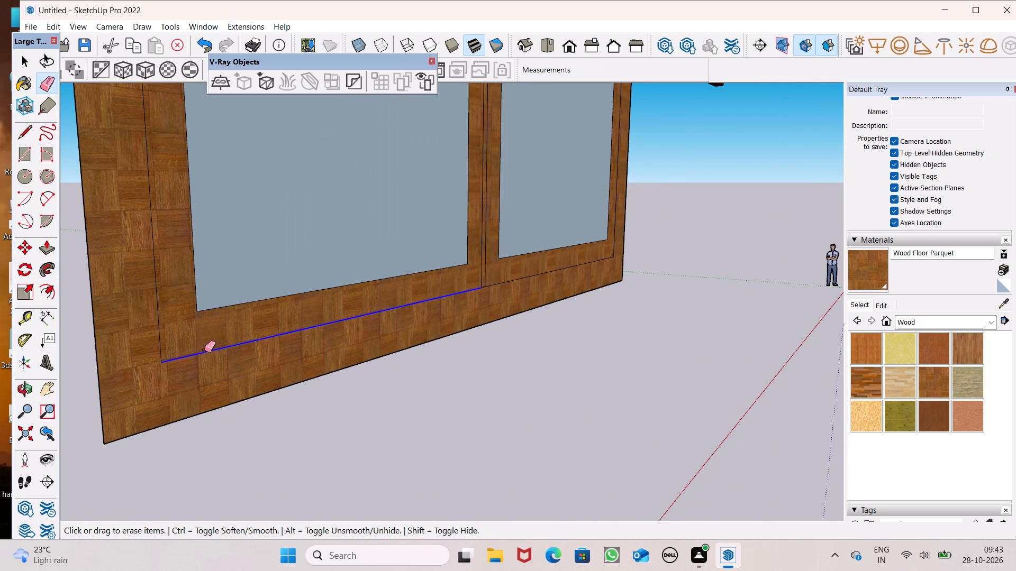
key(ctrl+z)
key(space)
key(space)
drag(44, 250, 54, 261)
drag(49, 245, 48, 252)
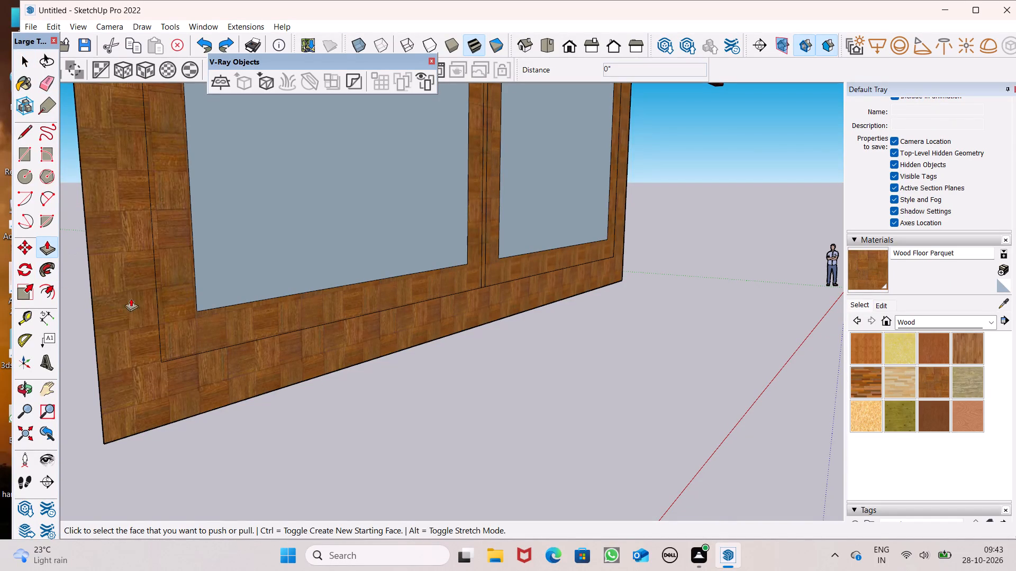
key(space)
Erase the short edge closing the bottom of the central strip so it joins the outer frame.
scroll(247, 354, down, 7)
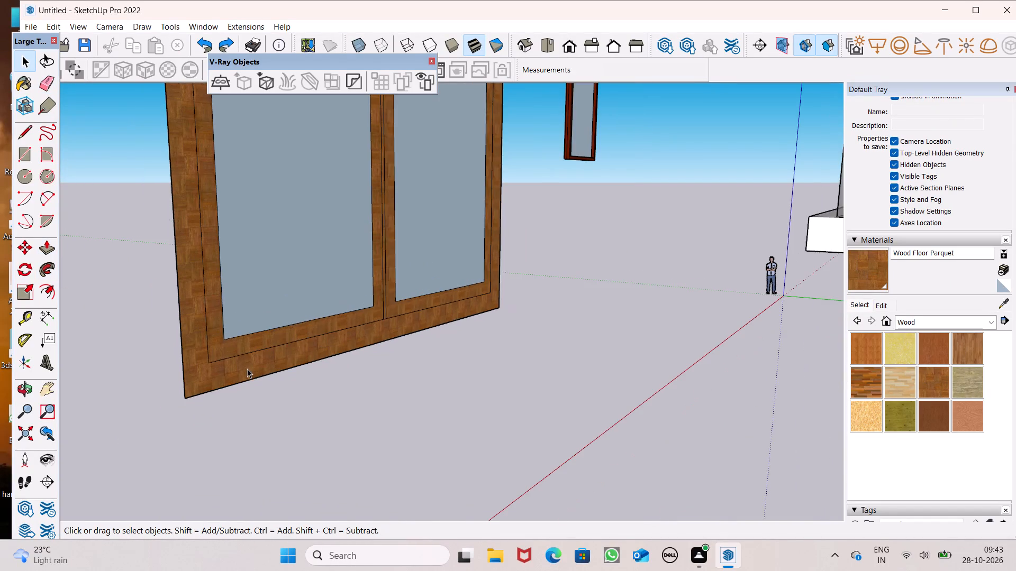
scroll(247, 369, down, 1)
scroll(312, 350, down, 6)
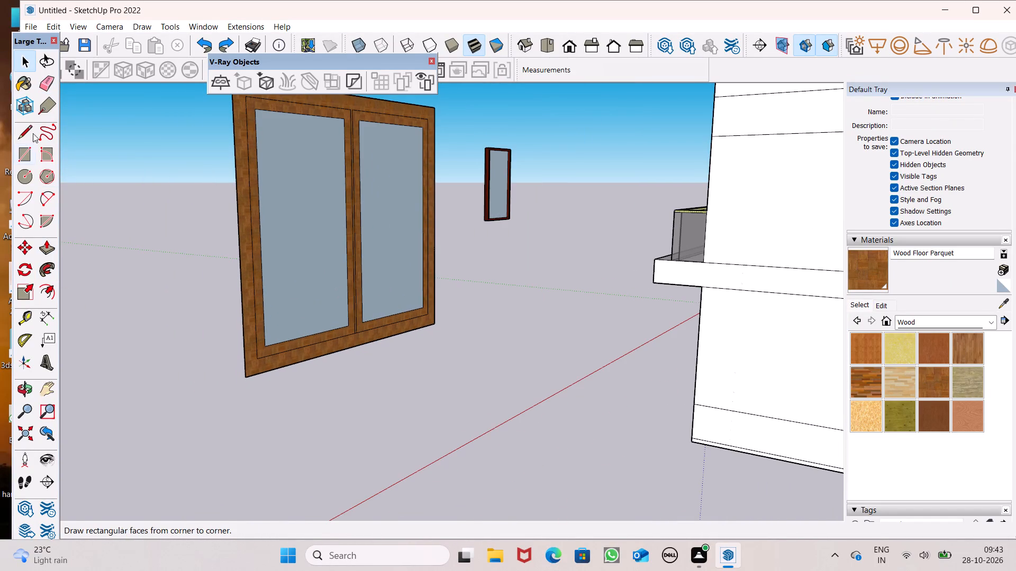
click(48, 95)
scroll(330, 337, up, 6)
scroll(382, 330, up, 2)
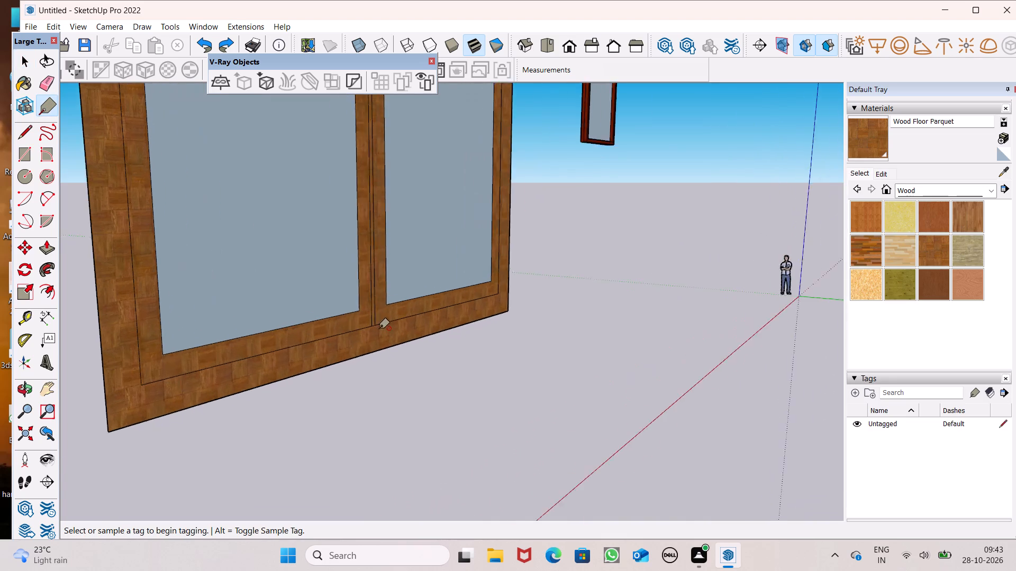
scroll(378, 329, up, 11)
key(space)
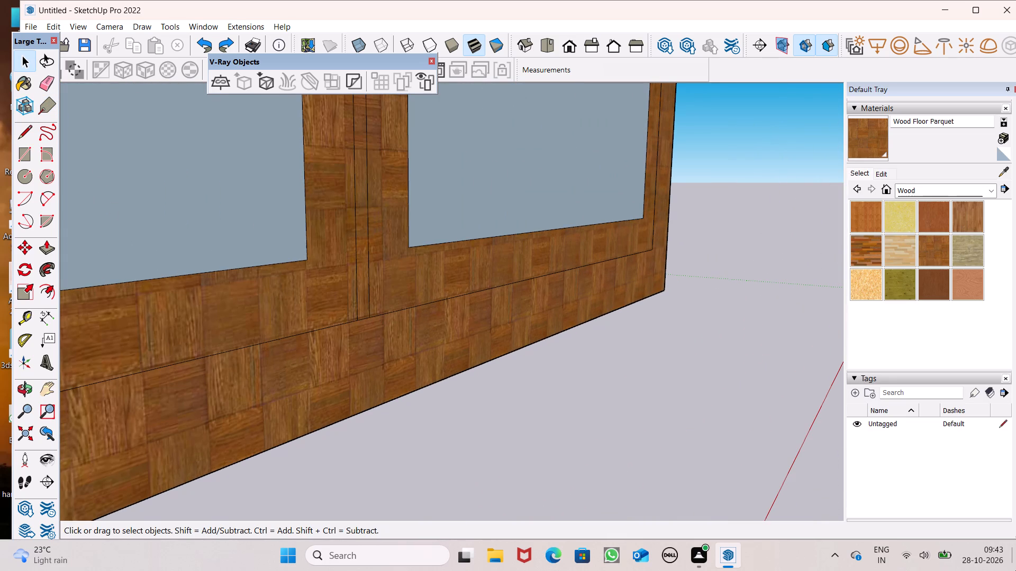
click(57, 82)
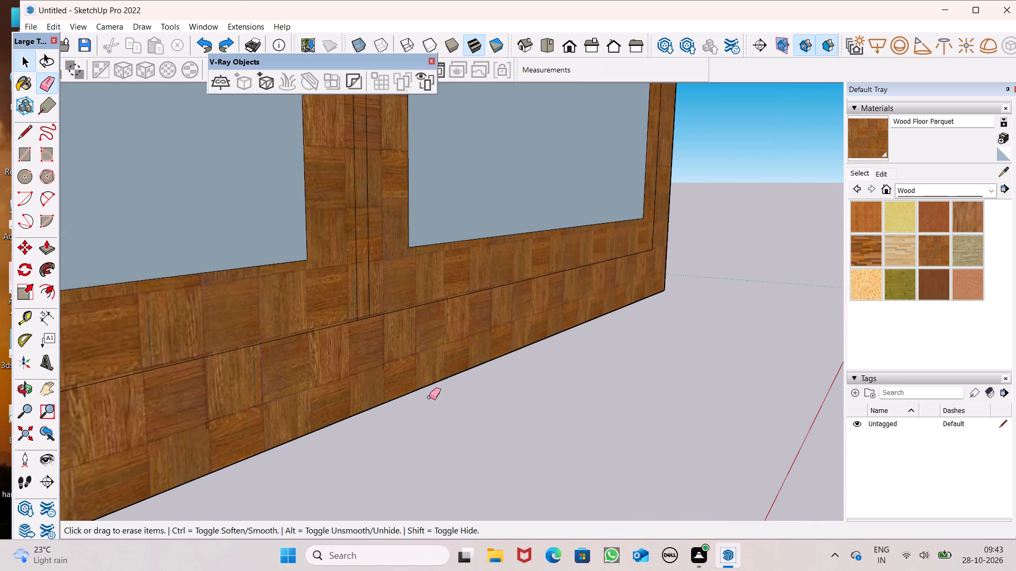
scroll(410, 366, up, 7)
drag(346, 311, 352, 331)
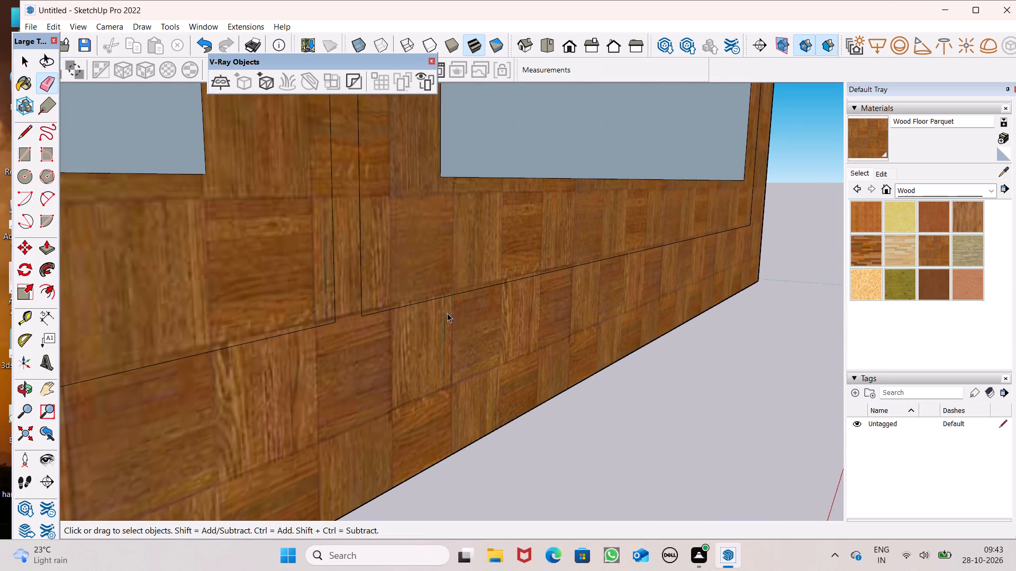
key(space)
Push/Pull the back faces of the outer frame and the border of the panel farther from the house out by about 2 1/8".
scroll(453, 305, down, 20)
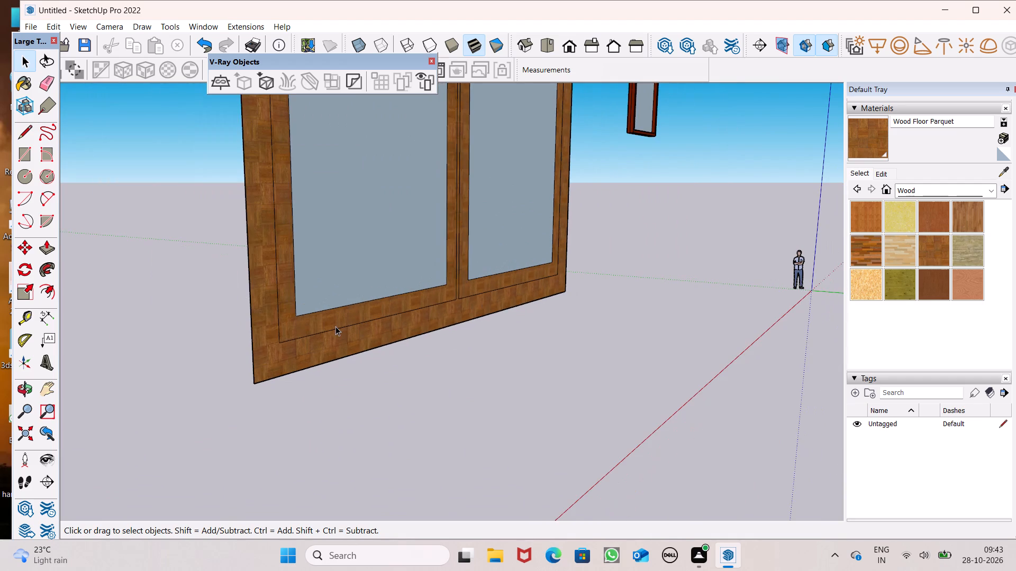
scroll(335, 326, up, 6)
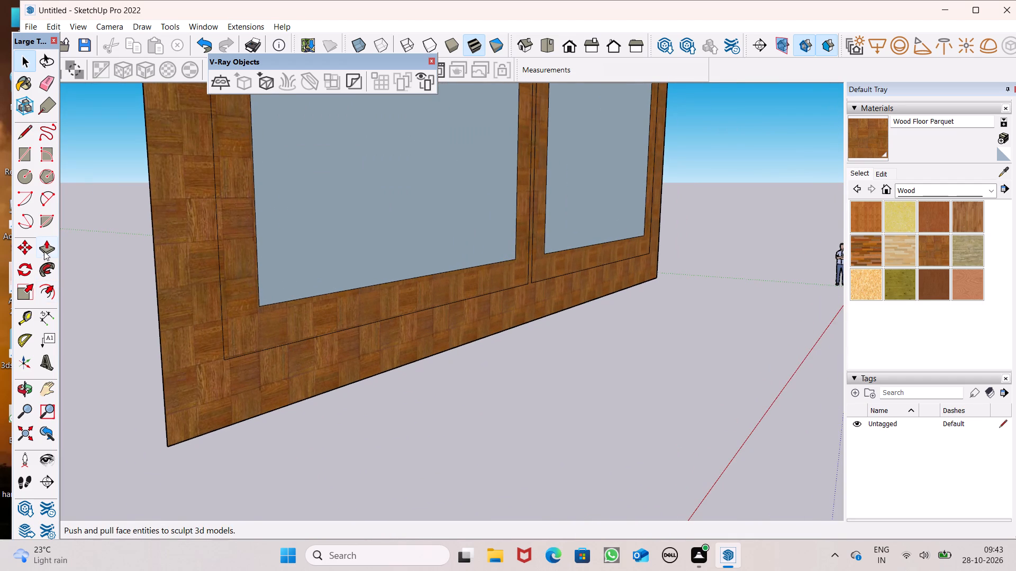
click(44, 251)
scroll(186, 312, up, 3)
drag(273, 335, 284, 343)
drag(243, 390, 263, 367)
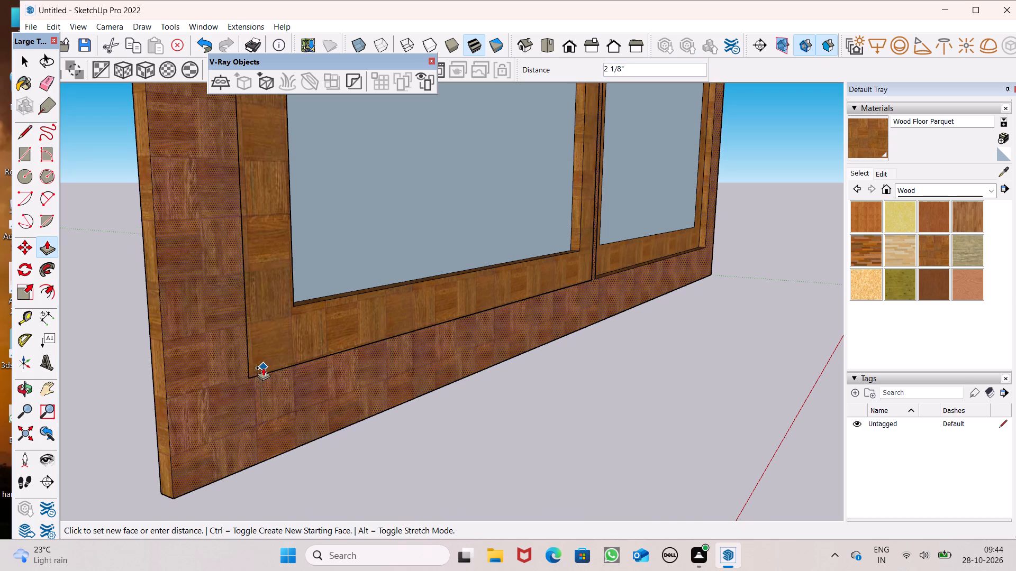
drag(263, 367, 264, 367)
Push/Pull the back face of the border of the panel nearer the house out by 2 1/8", level with the frame.
scroll(195, 365, down, 8)
middle_drag(404, 341, 303, 390)
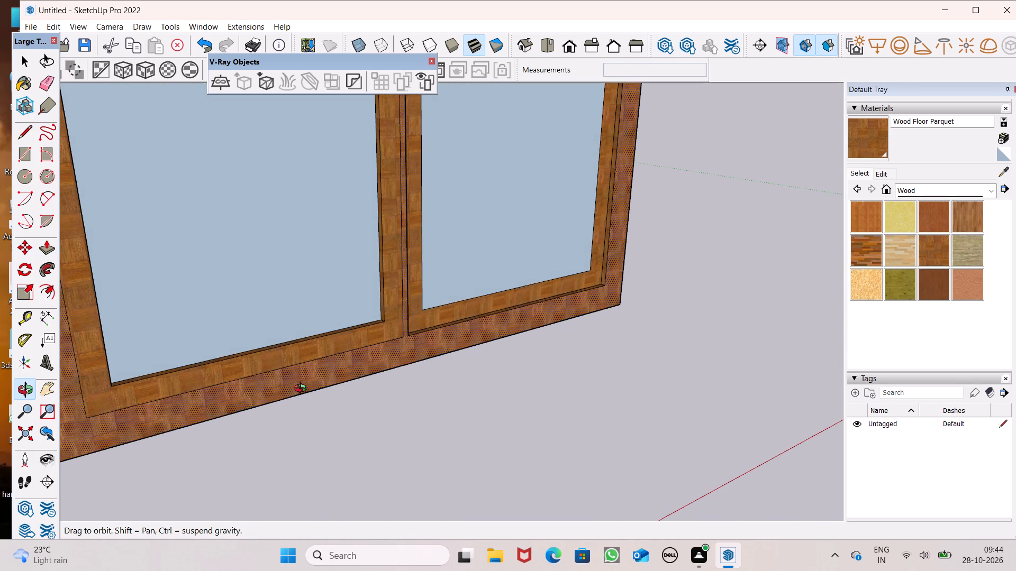
middle_drag(303, 390, 301, 390)
scroll(369, 361, up, 6)
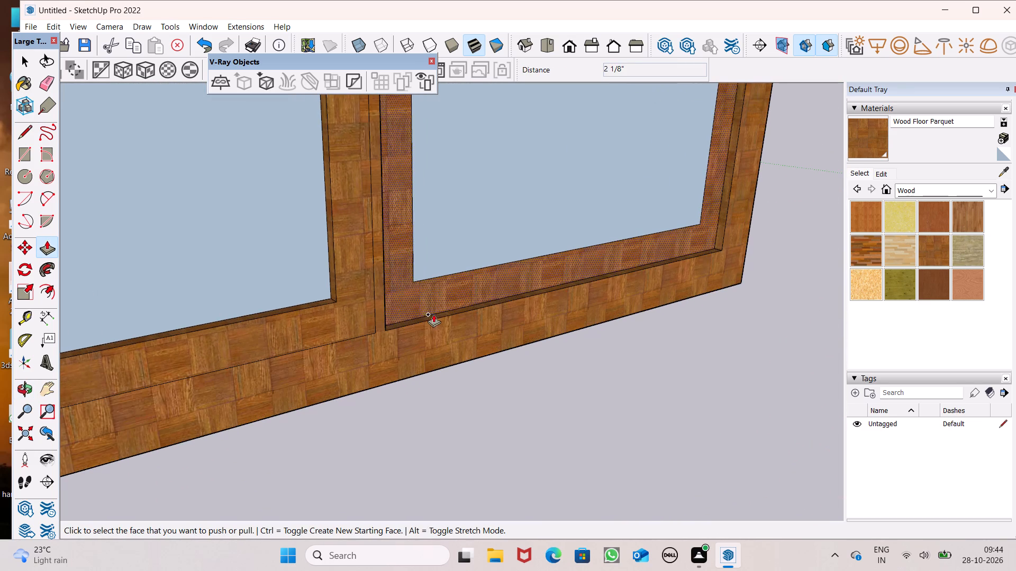
drag(430, 311, 428, 334)
Push/Pull the front face of the outer frame and its central strip outward by about 6 11/16".
scroll(381, 331, down, 6)
middle_drag(346, 347, 886, 299)
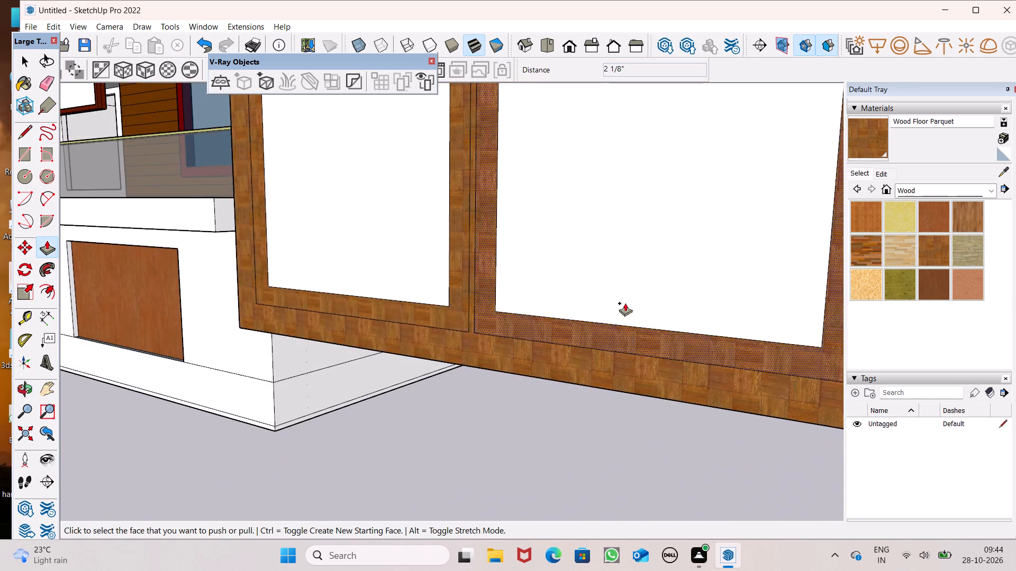
scroll(623, 303, down, 3)
middle_drag(600, 336, 659, 406)
scroll(475, 377, up, 5)
scroll(500, 347, down, 6)
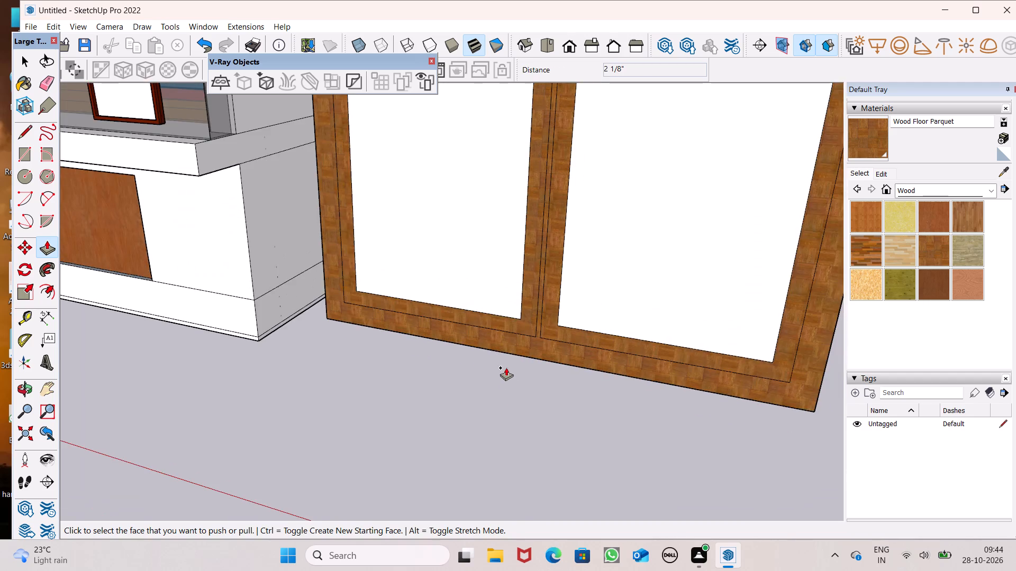
middle_drag(509, 378, 523, 410)
scroll(516, 367, up, 3)
drag(520, 382, 517, 394)
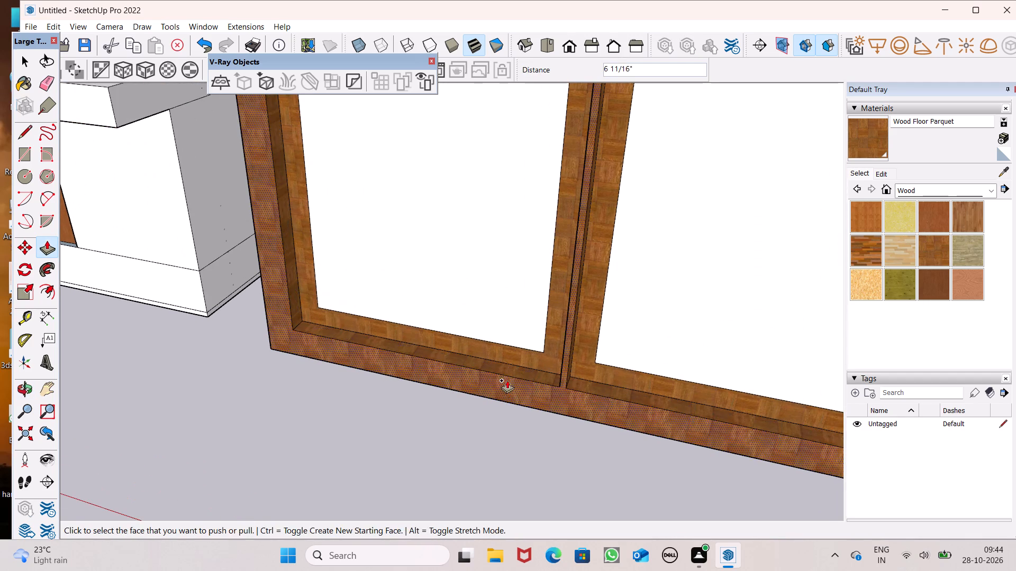
key(space)
Paint both window panes with Translucent Glass Gray from the Glass and Mirrors collection.
click(910, 186)
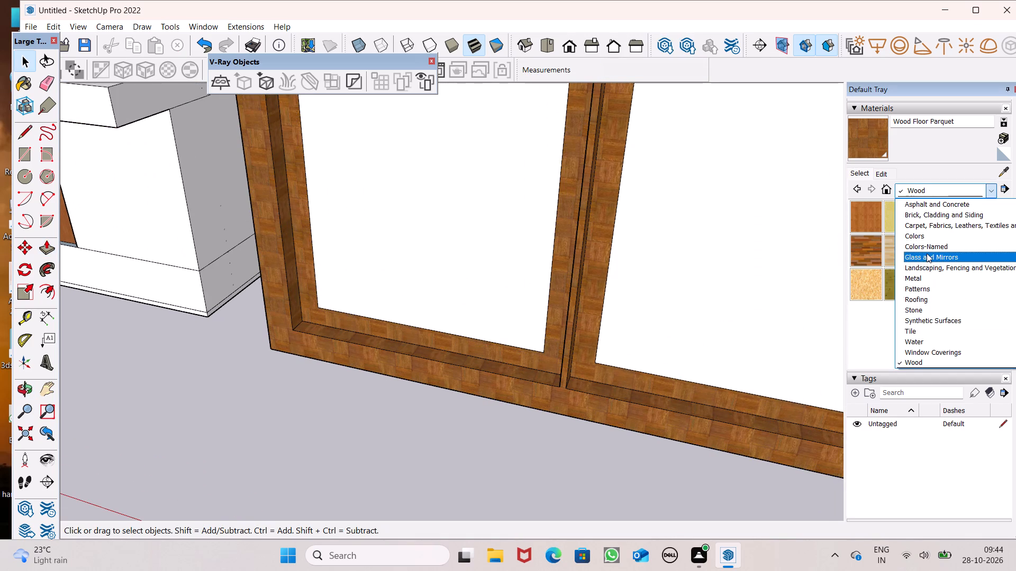
click(927, 253)
click(964, 252)
click(795, 235)
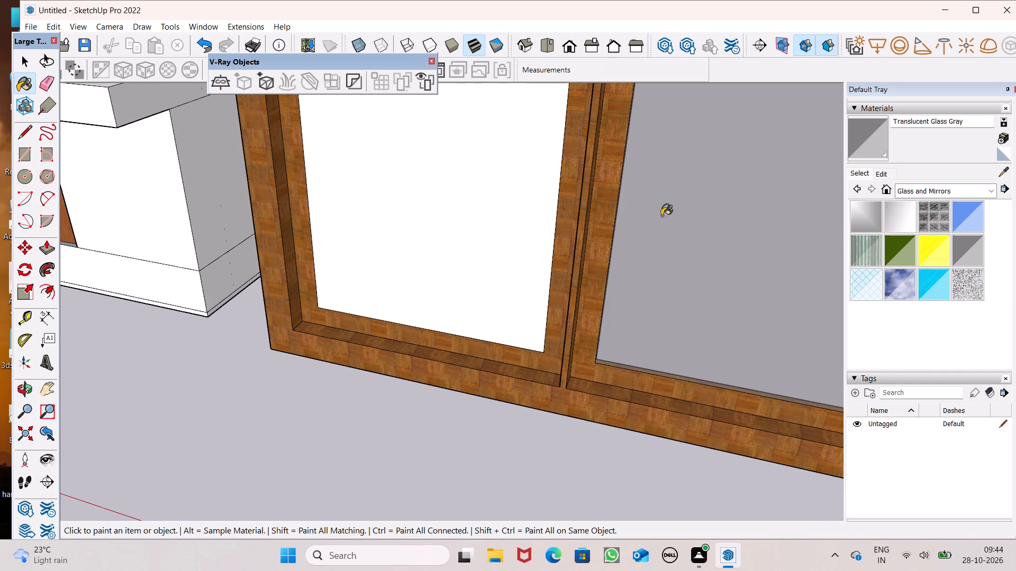
click(524, 191)
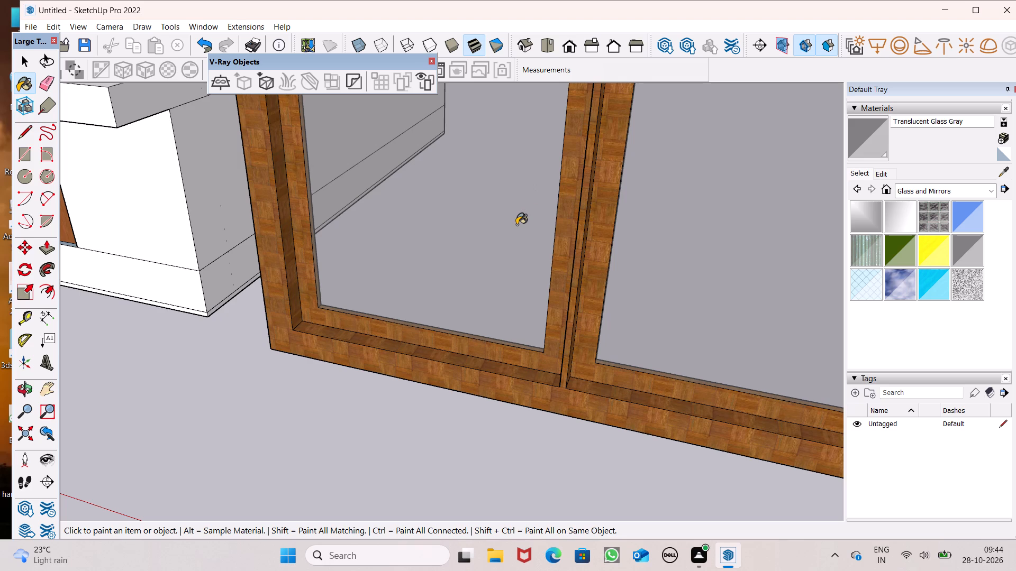
scroll(460, 235, down, 6)
scroll(449, 282, down, 6)
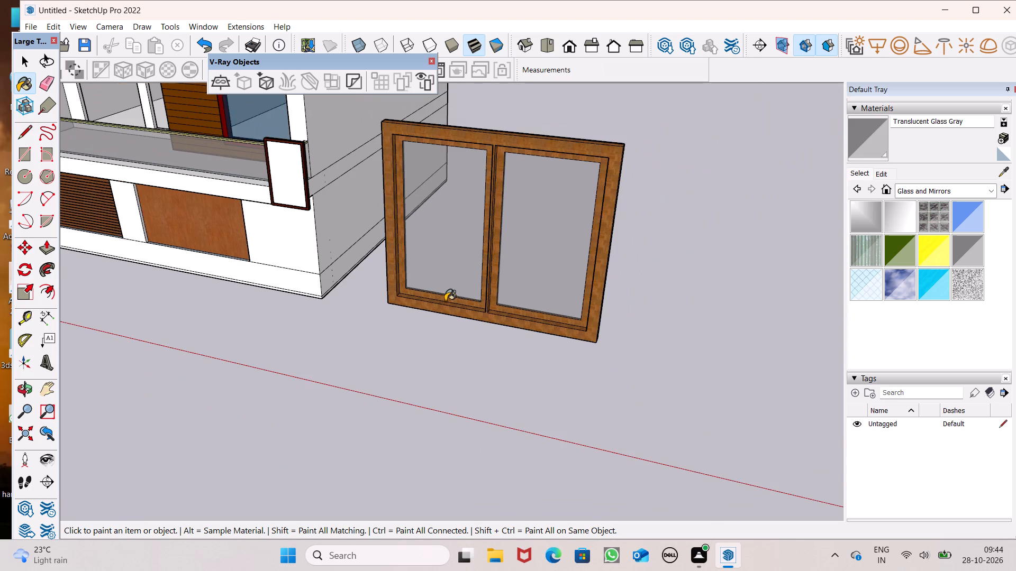
Paint the white face of the small dark-red framed panel beside the house with Translucent Glass Gray.
key(space)
key(space)
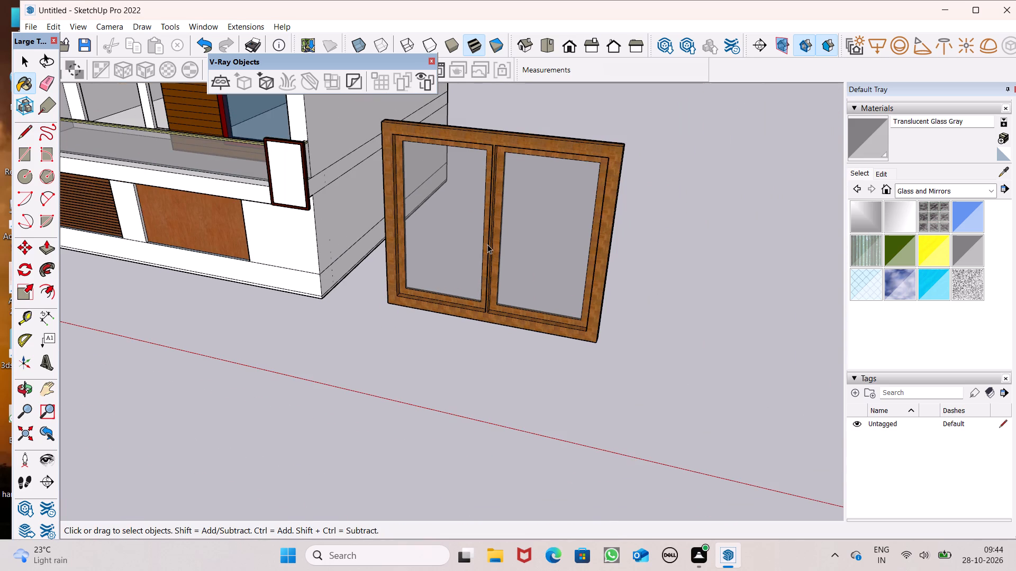
scroll(509, 288, down, 2)
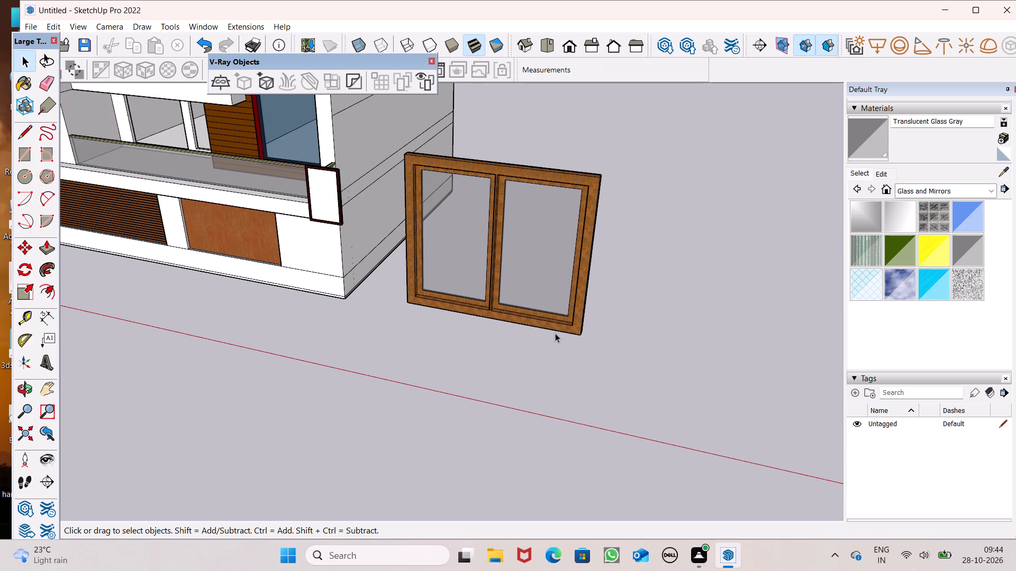
drag(958, 248, 949, 248)
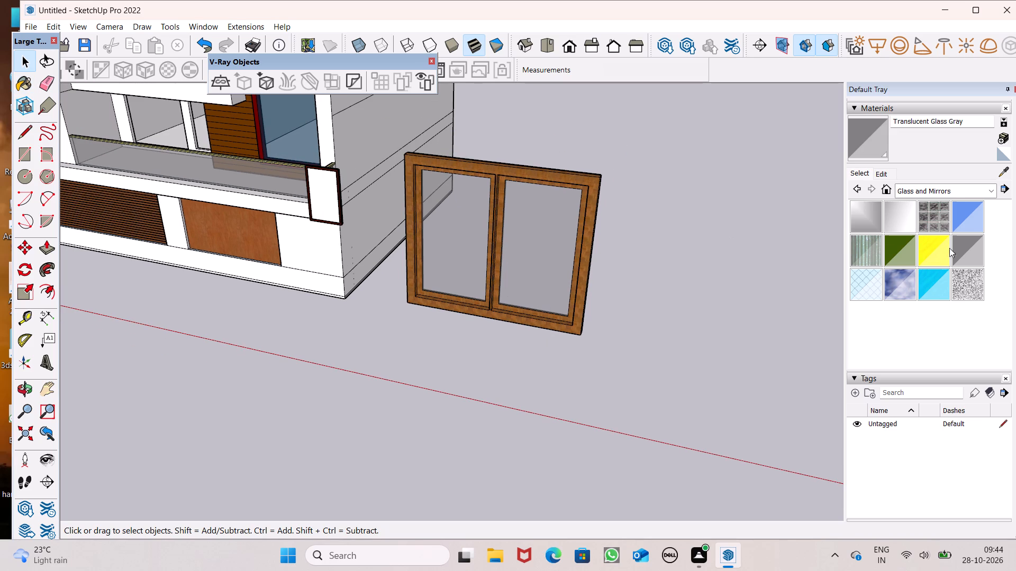
drag(949, 248, 952, 248)
click(991, 244)
click(953, 254)
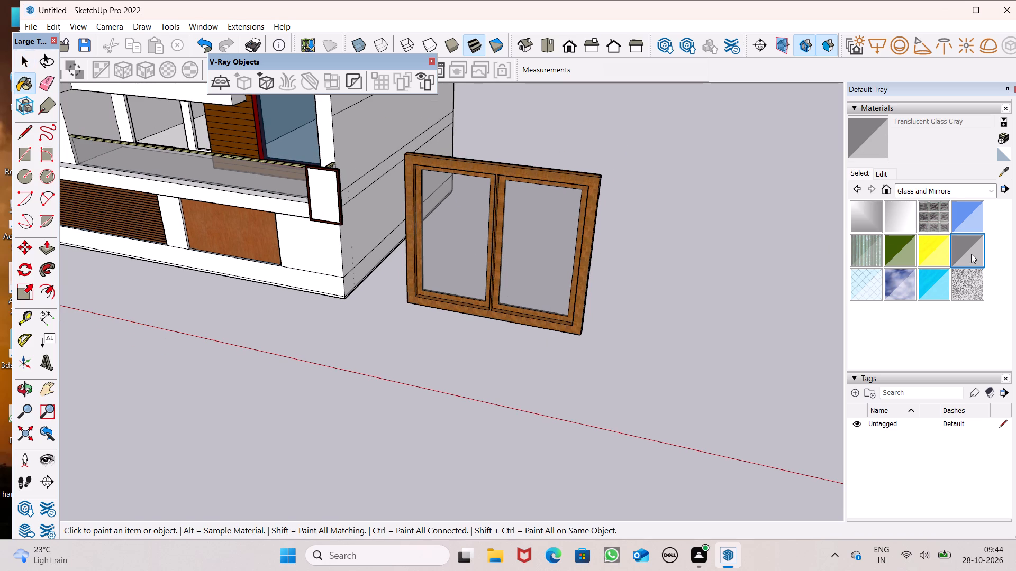
middle_drag(433, 259, 535, 210)
scroll(464, 202, up, 4)
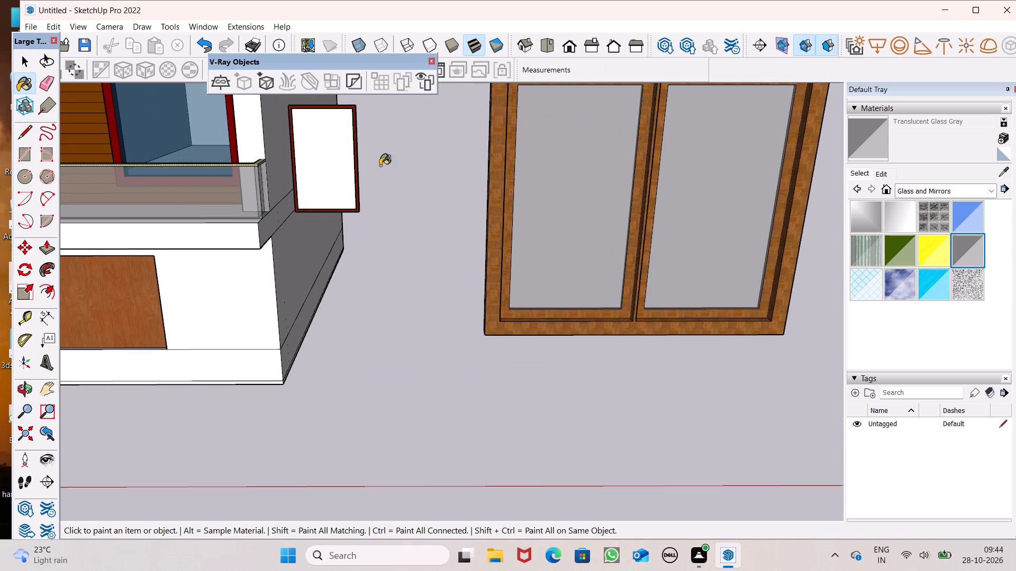
click(324, 167)
key(space)
scroll(367, 247, down, 6)
middle_drag(450, 287, 440, 252)
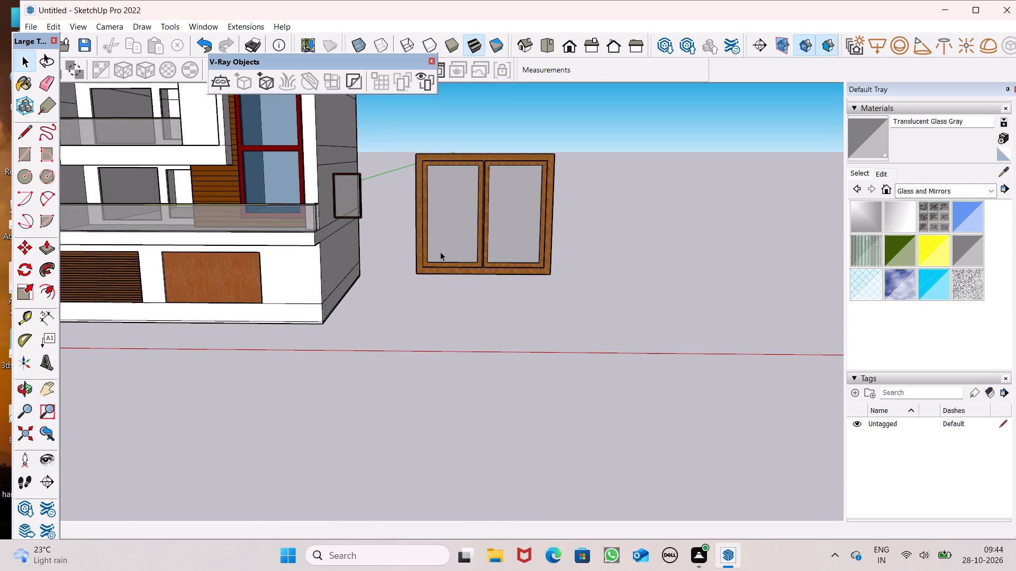
Make the whole two-panel wood-framed window, panes included, into one group.
key(space)
triple_click(463, 236)
double_click(464, 234)
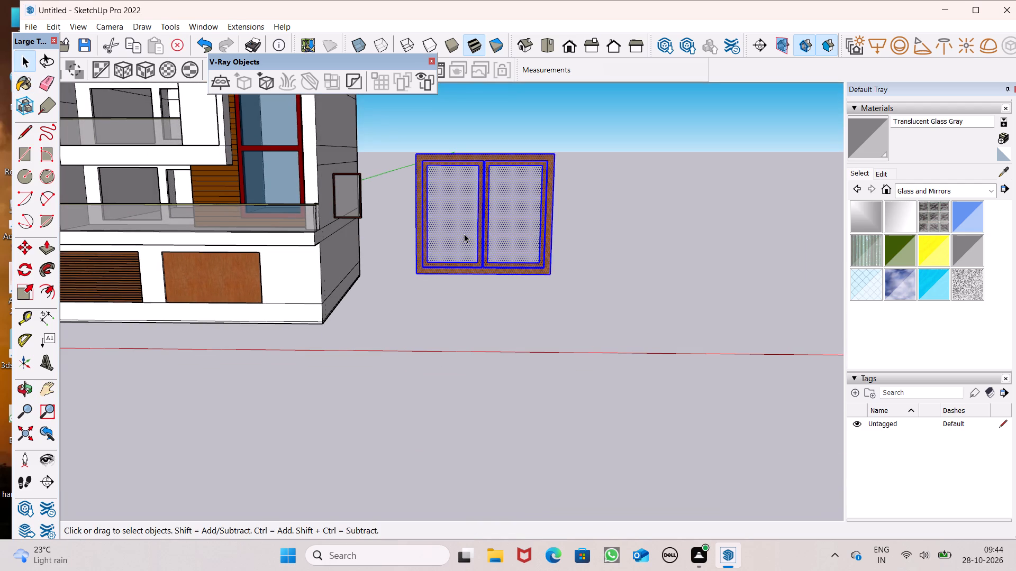
right_click(464, 234)
click(520, 343)
Make the small framed glass panel between the house and the wood-framed window into its own group.
scroll(606, 274, down, 7)
scroll(495, 237, up, 5)
click(452, 245)
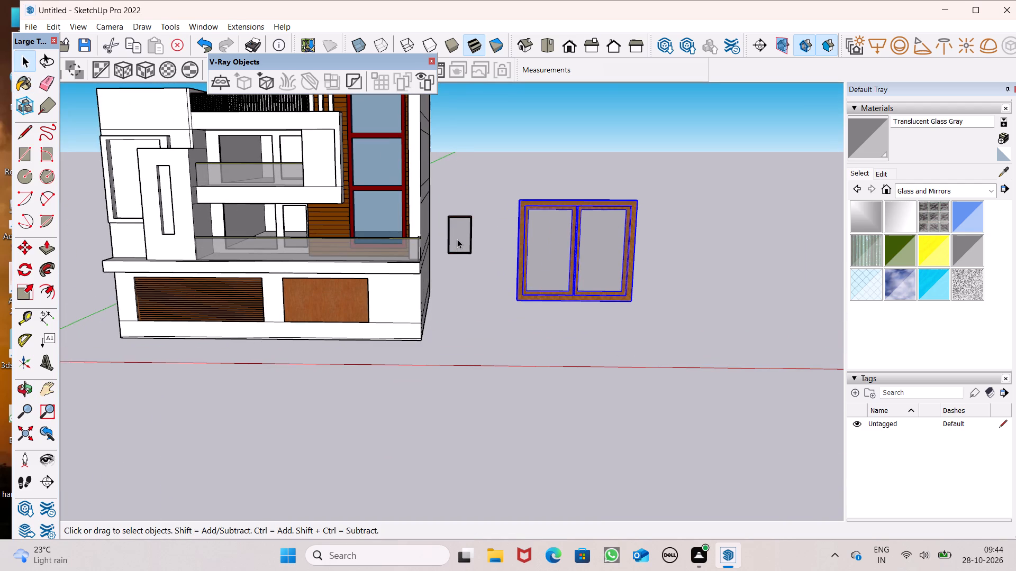
triple_click(457, 239)
right_click(457, 238)
click(497, 342)
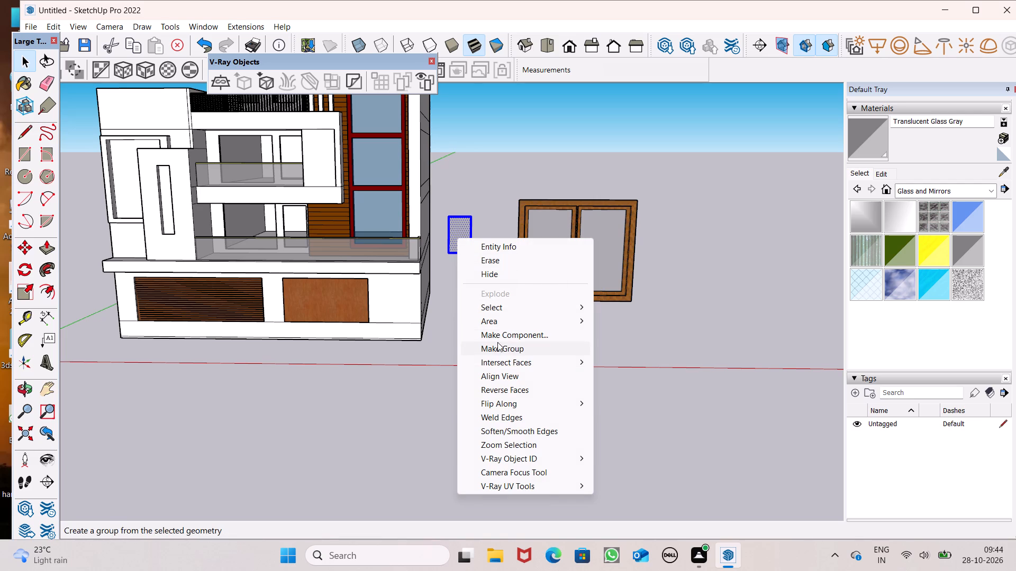
key(space)
click(470, 185)
click(459, 241)
scroll(502, 164, up, 3)
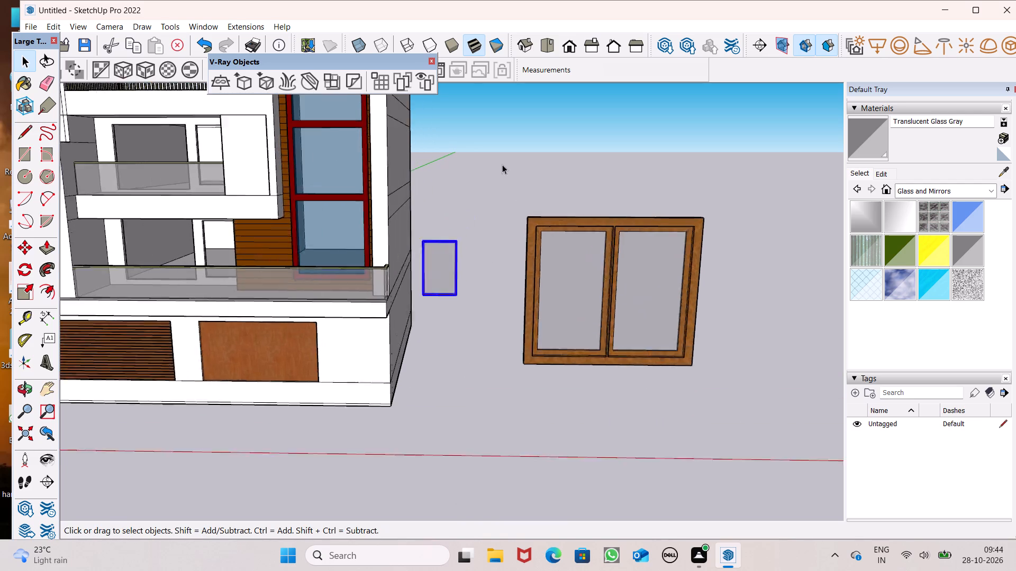
scroll(502, 164, up, 2)
click(457, 195)
scroll(546, 227, down, 6)
scroll(492, 248, up, 4)
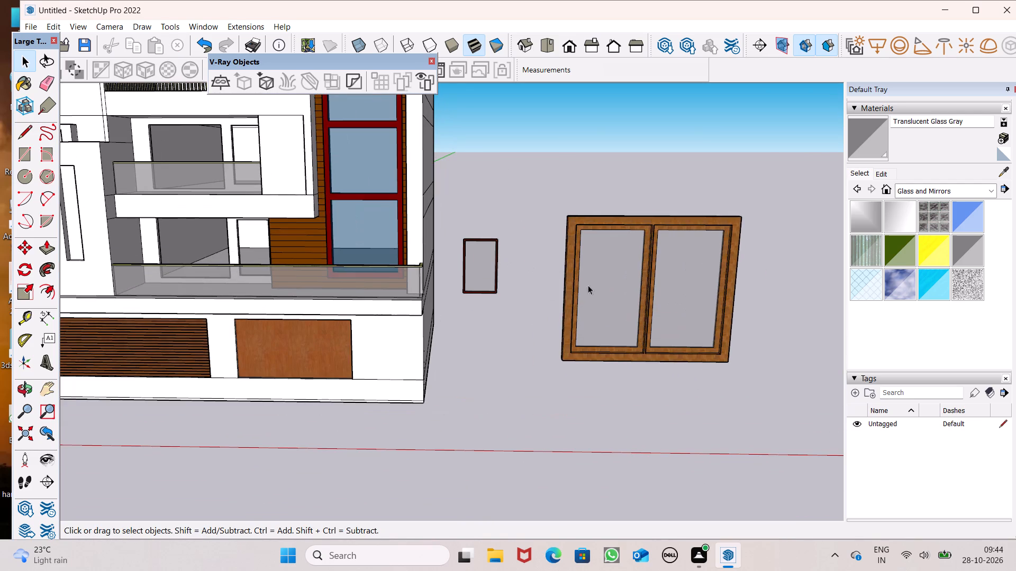
Scale the two-panel window group down uniformly to 0.69 toward its lower corner.
click(619, 299)
scroll(582, 257, down, 2)
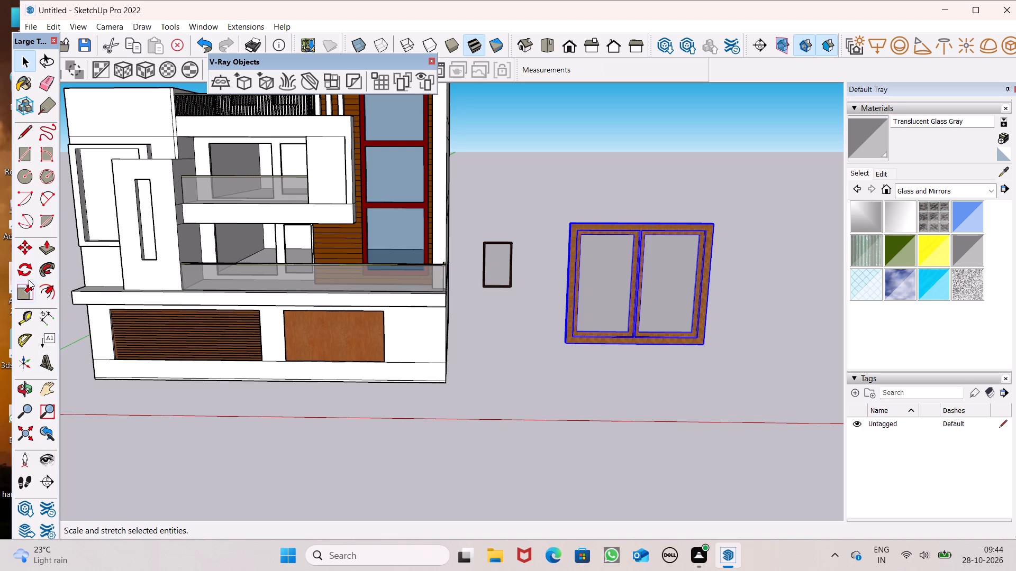
drag(29, 287, 37, 290)
scroll(632, 244, up, 3)
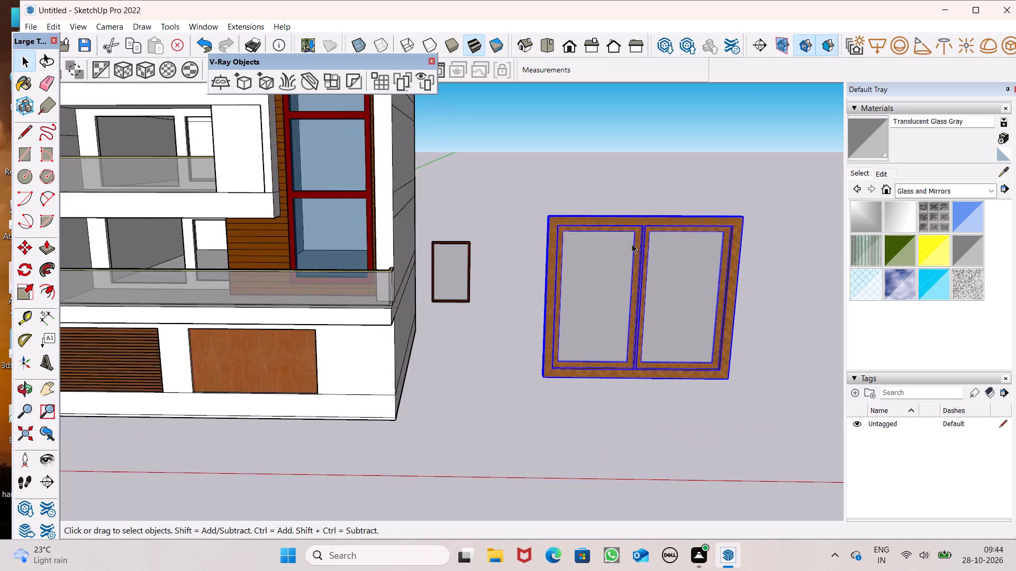
scroll(624, 246, down, 4)
drag(28, 291, 53, 281)
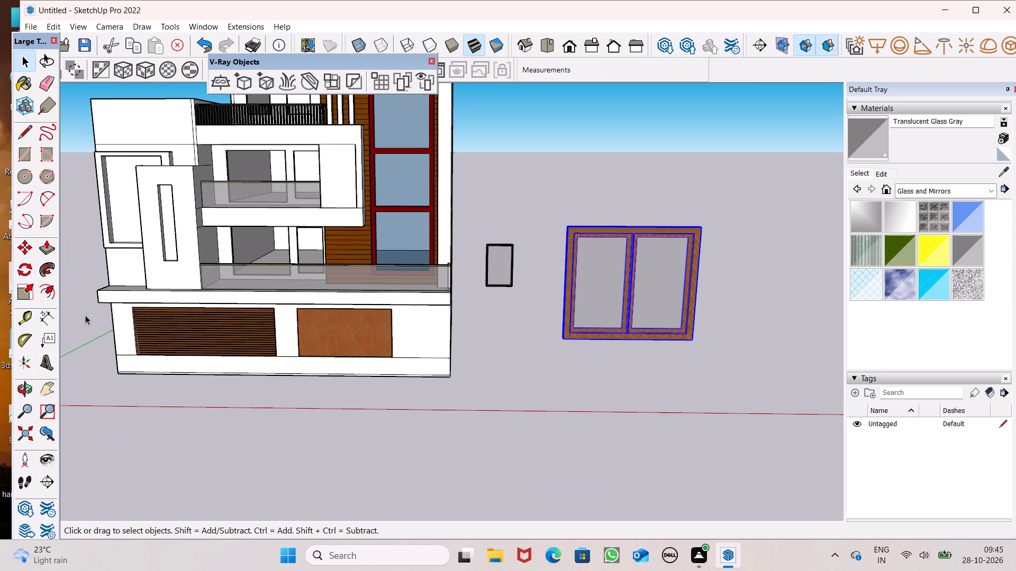
click(22, 285)
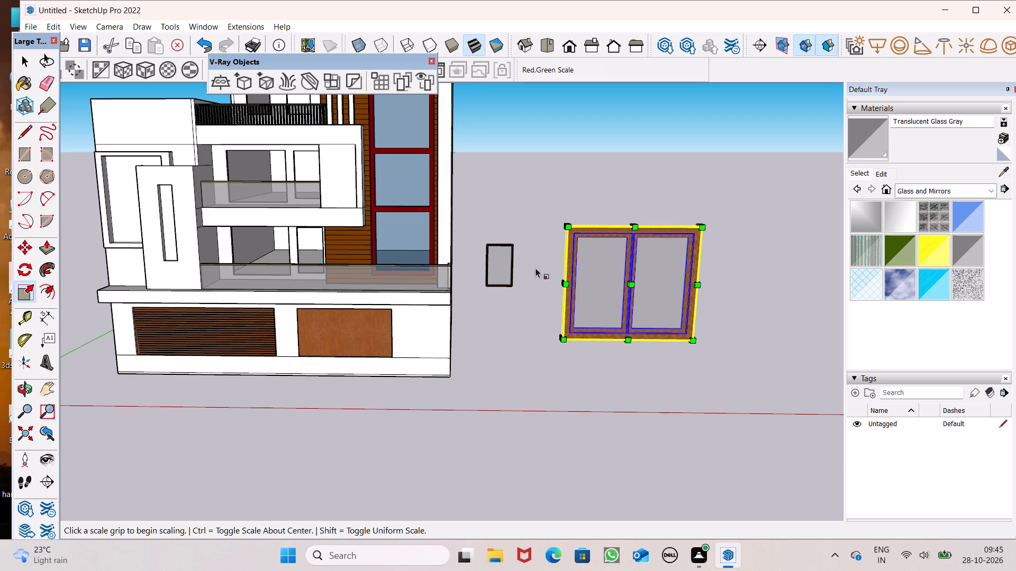
drag(565, 228, 589, 281)
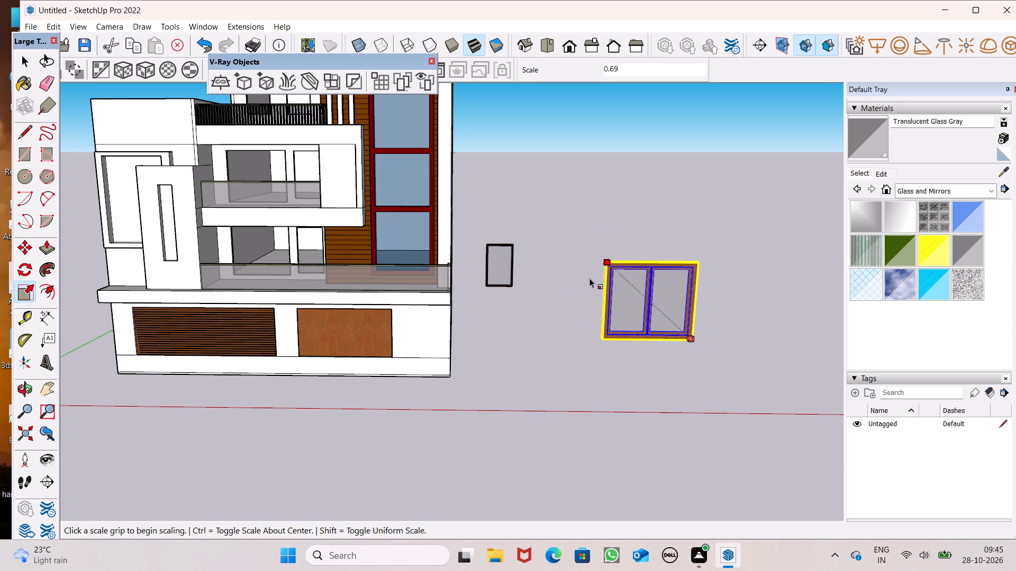
key(space)
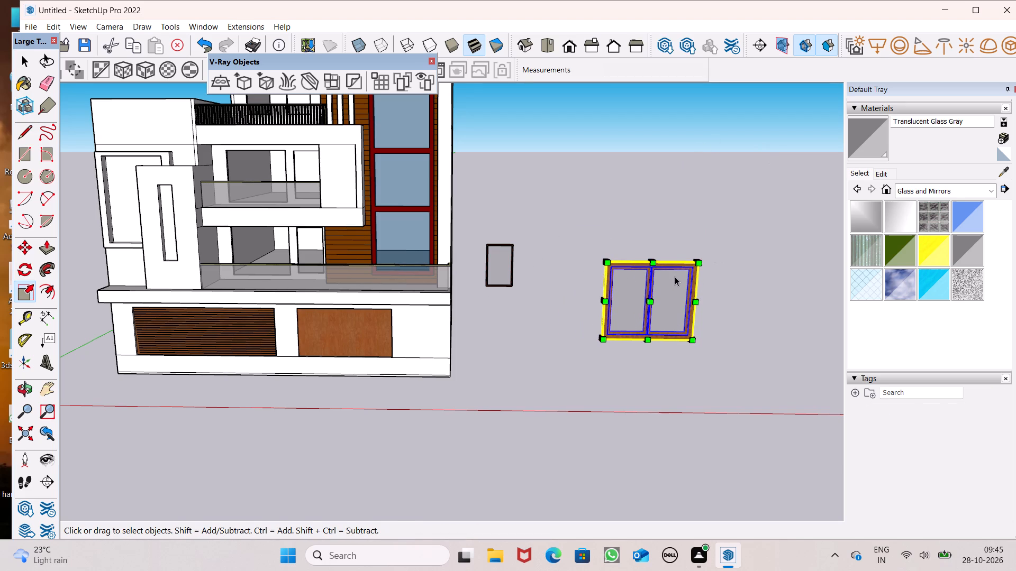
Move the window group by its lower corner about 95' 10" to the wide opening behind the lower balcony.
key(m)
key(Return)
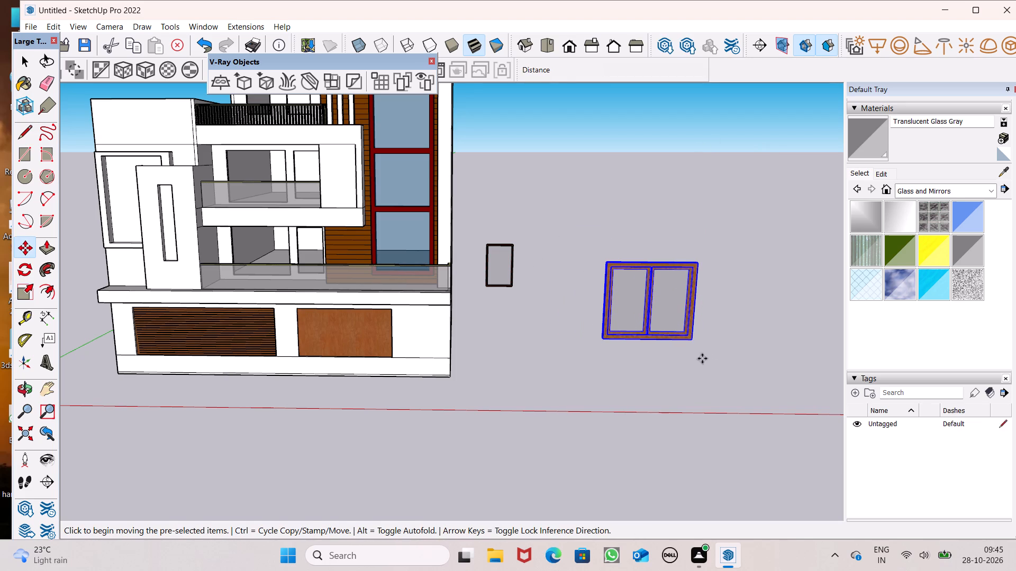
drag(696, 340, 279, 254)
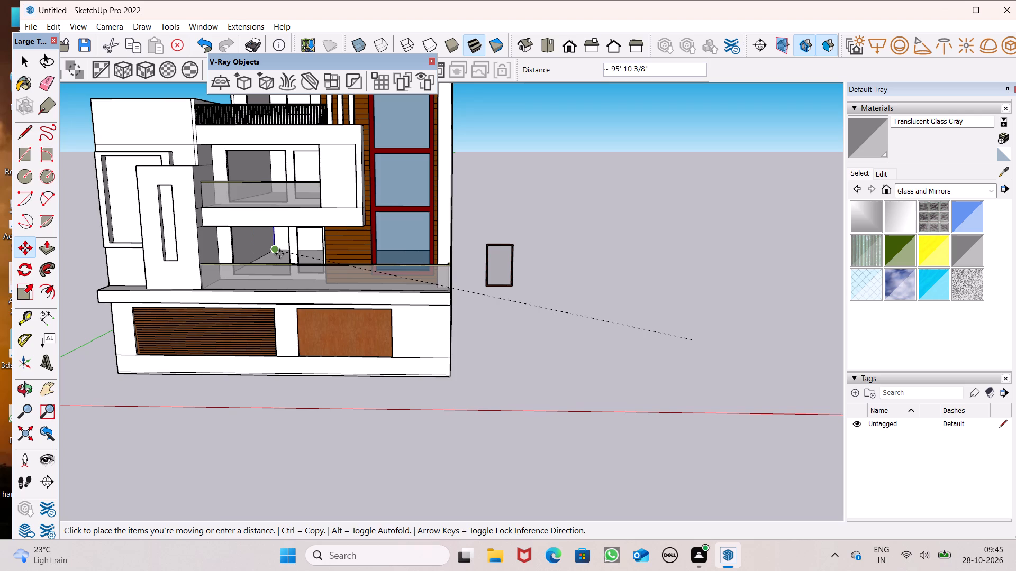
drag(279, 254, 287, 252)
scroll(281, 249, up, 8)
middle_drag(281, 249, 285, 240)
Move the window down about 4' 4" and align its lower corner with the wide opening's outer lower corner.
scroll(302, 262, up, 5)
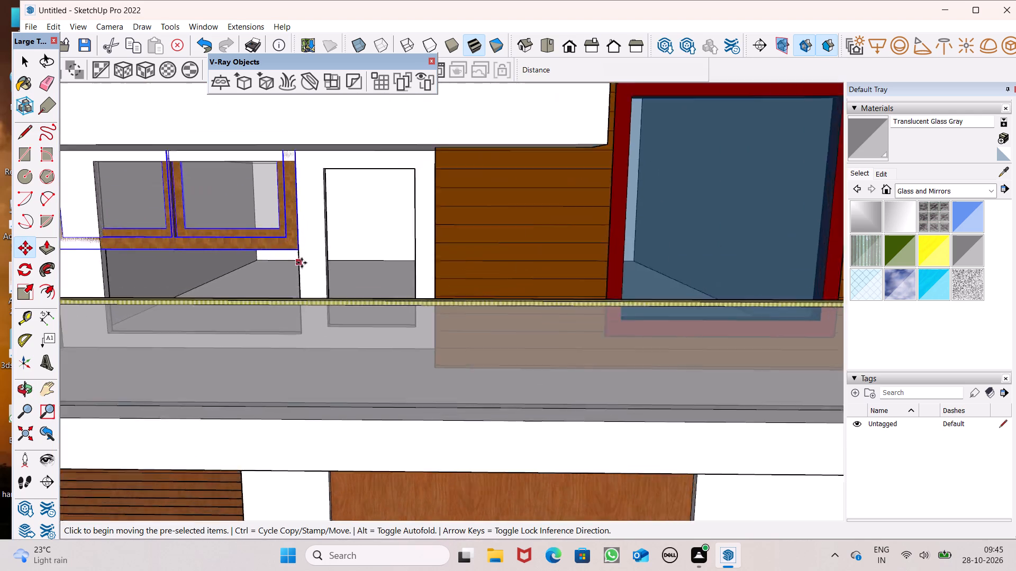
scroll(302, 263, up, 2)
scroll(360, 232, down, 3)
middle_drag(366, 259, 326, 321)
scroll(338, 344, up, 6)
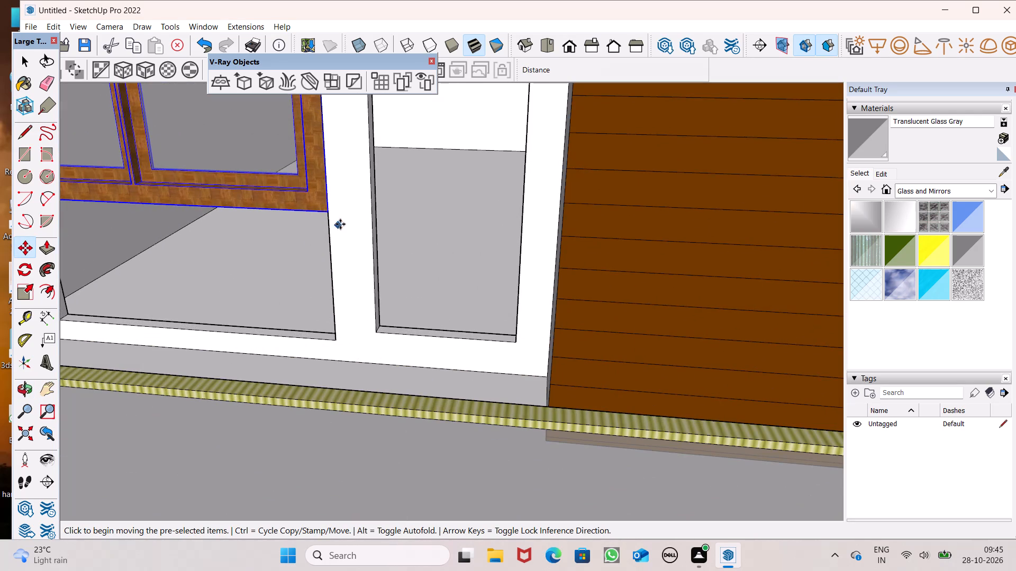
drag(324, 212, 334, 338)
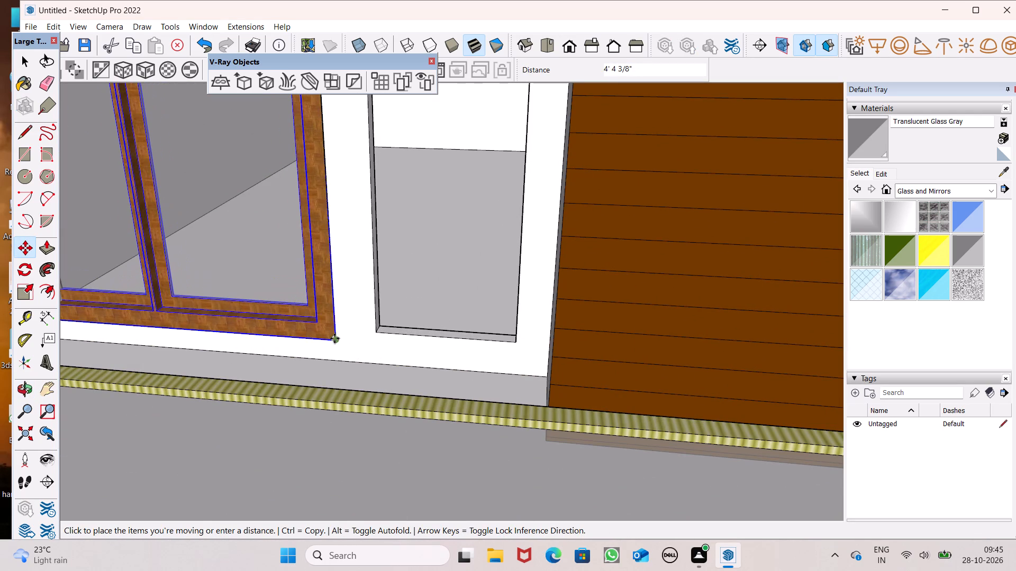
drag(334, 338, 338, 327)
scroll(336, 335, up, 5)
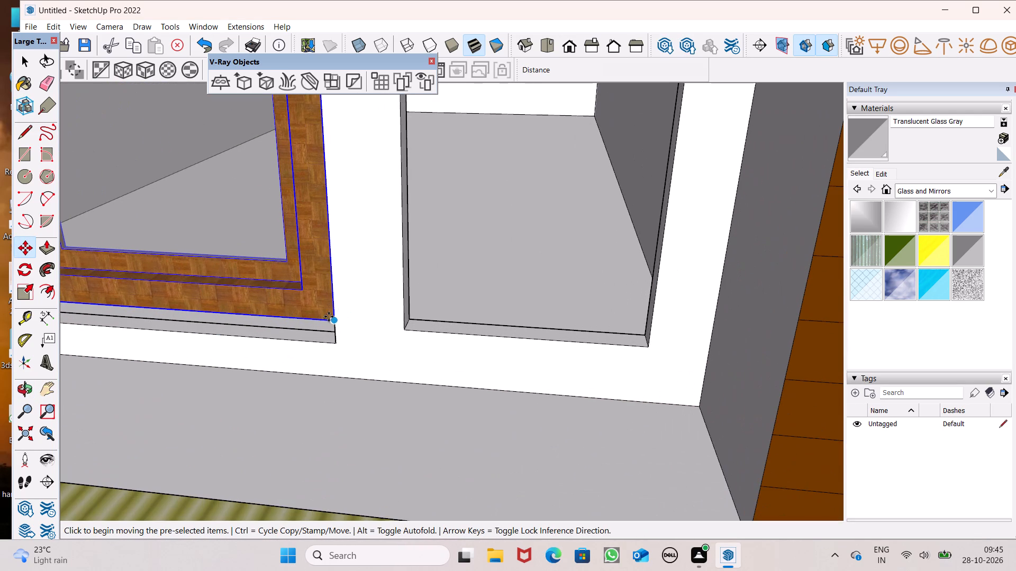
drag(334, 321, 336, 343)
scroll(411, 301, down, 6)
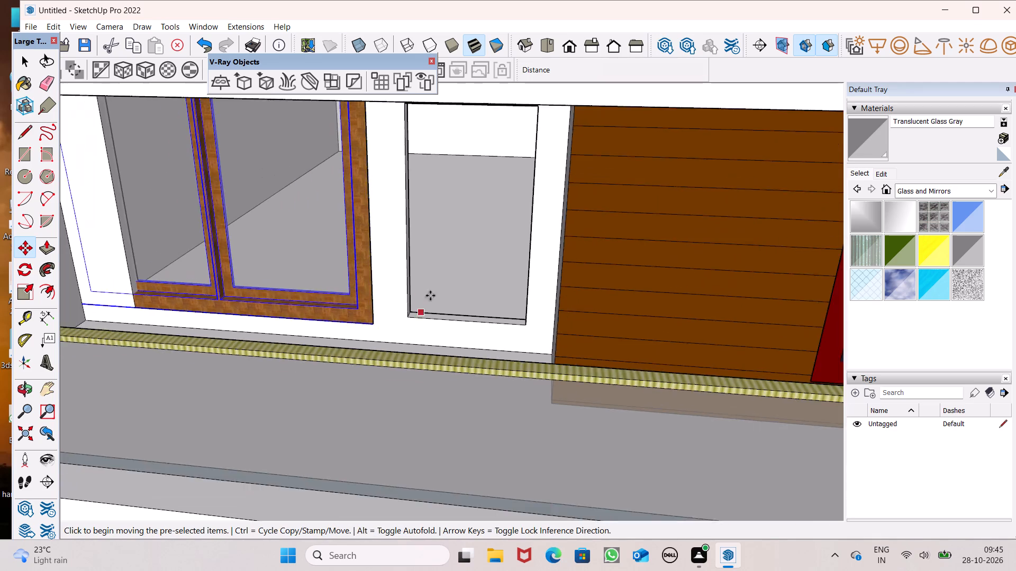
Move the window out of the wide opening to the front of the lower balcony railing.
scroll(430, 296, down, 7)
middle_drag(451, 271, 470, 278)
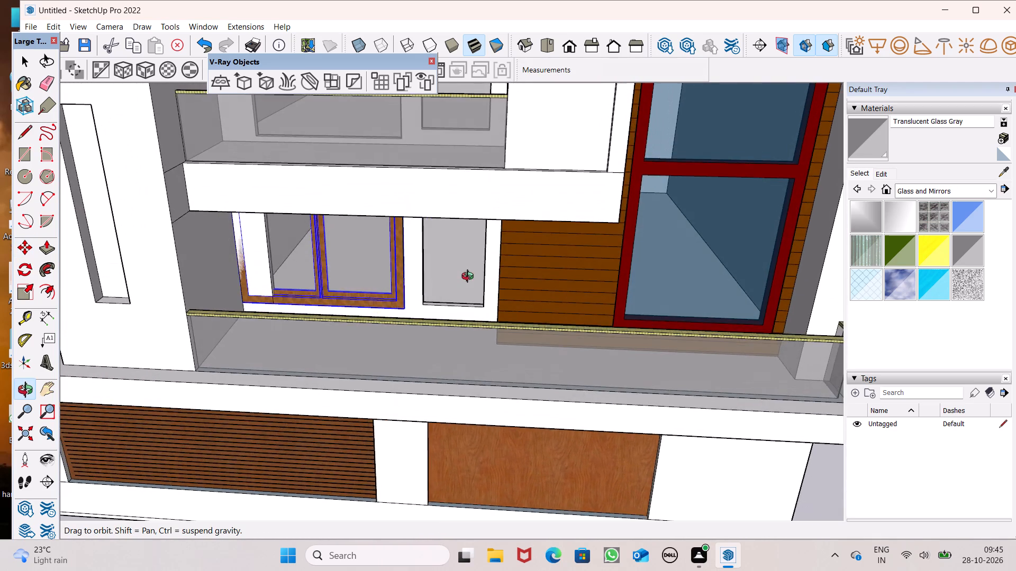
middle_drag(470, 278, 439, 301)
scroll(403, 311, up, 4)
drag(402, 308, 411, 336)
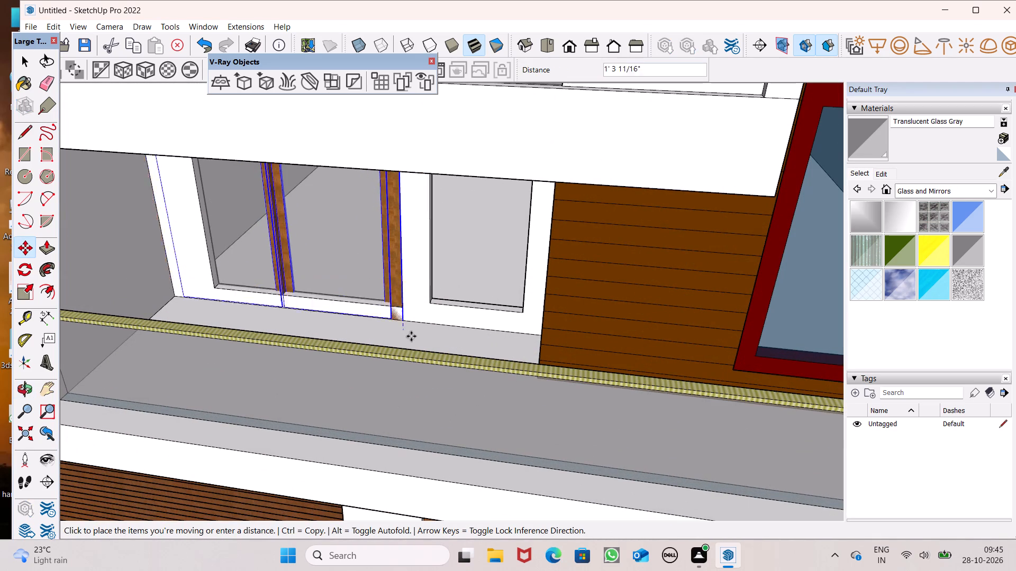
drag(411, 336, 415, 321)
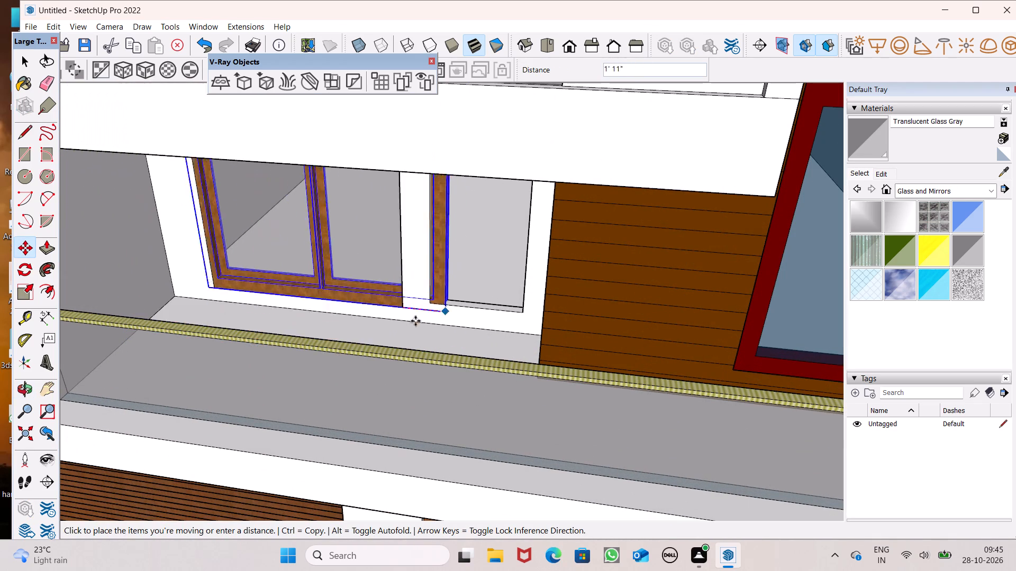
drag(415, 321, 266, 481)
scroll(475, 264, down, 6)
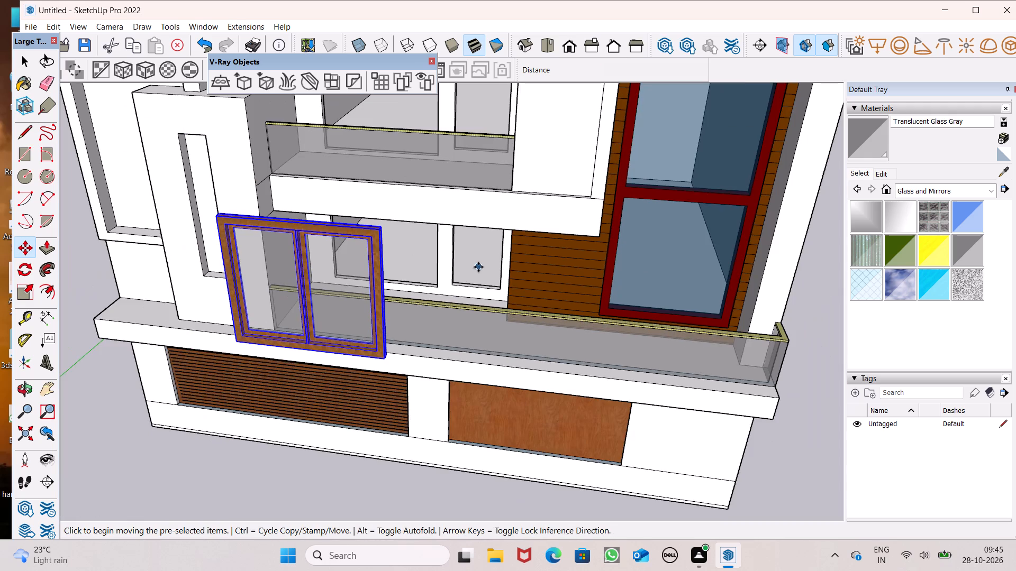
Scale the two-panel window group down further, uniformly toward its lower corner, in front of the lower balcony.
key(space)
scroll(459, 268, down, 1)
drag(33, 288, 47, 285)
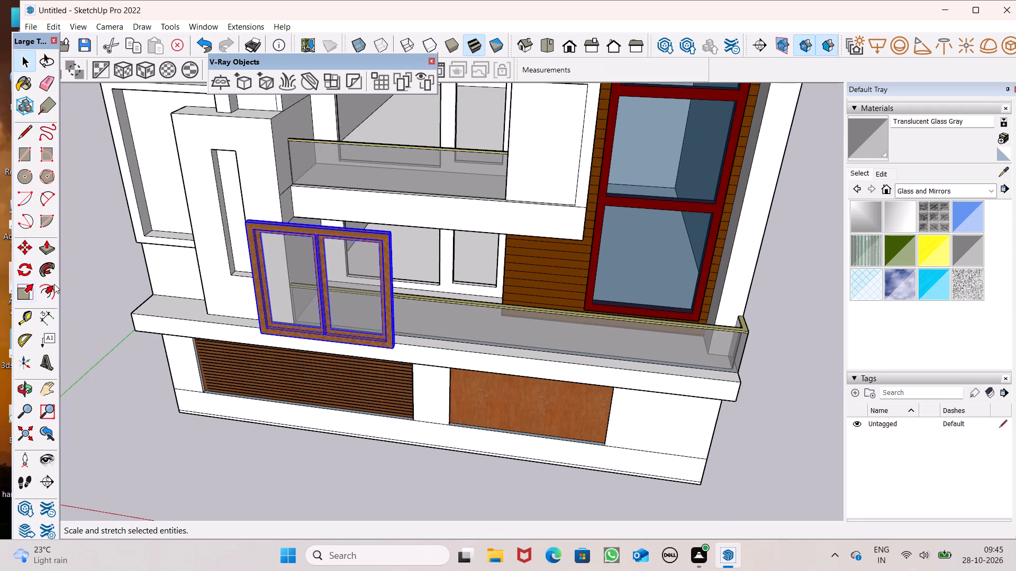
scroll(266, 230, up, 4)
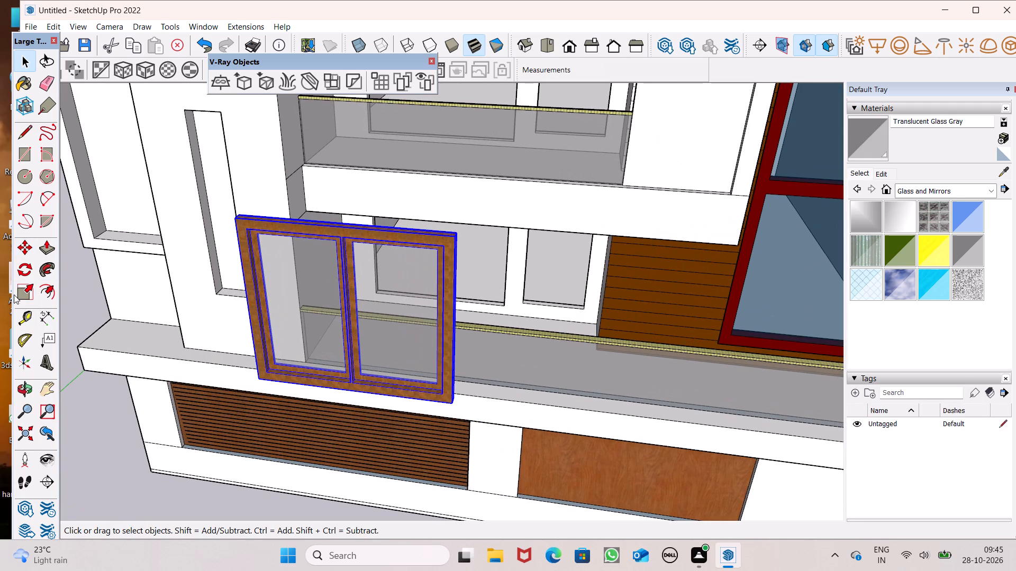
click(32, 294)
drag(233, 223, 336, 347)
key(space)
Move the two-panel window group by its lower corner about 12' from the lower balcony front back into the wide opening.
scroll(412, 203, down, 4)
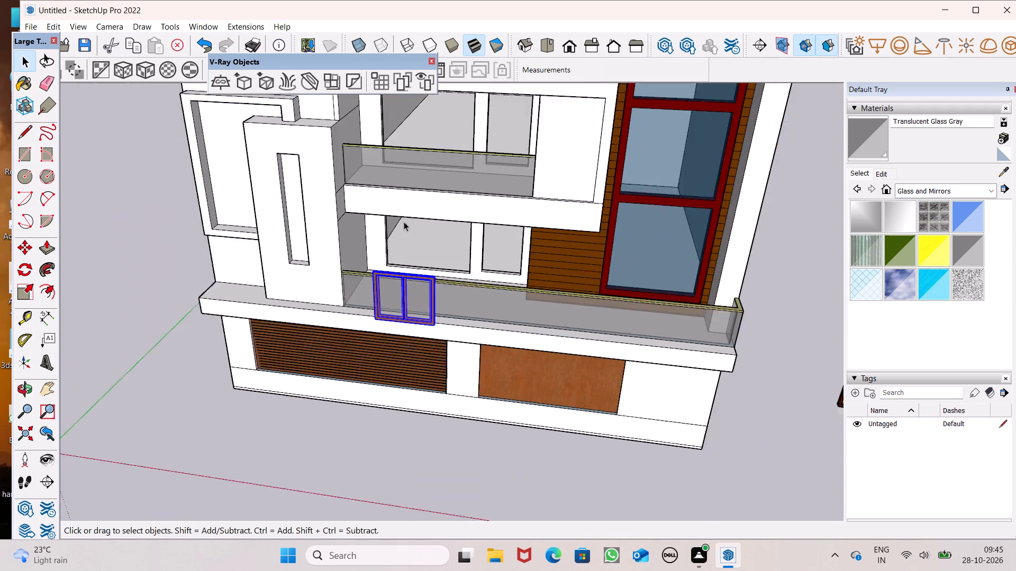
scroll(404, 222, down, 2)
scroll(441, 265, up, 6)
key(m)
key(Return)
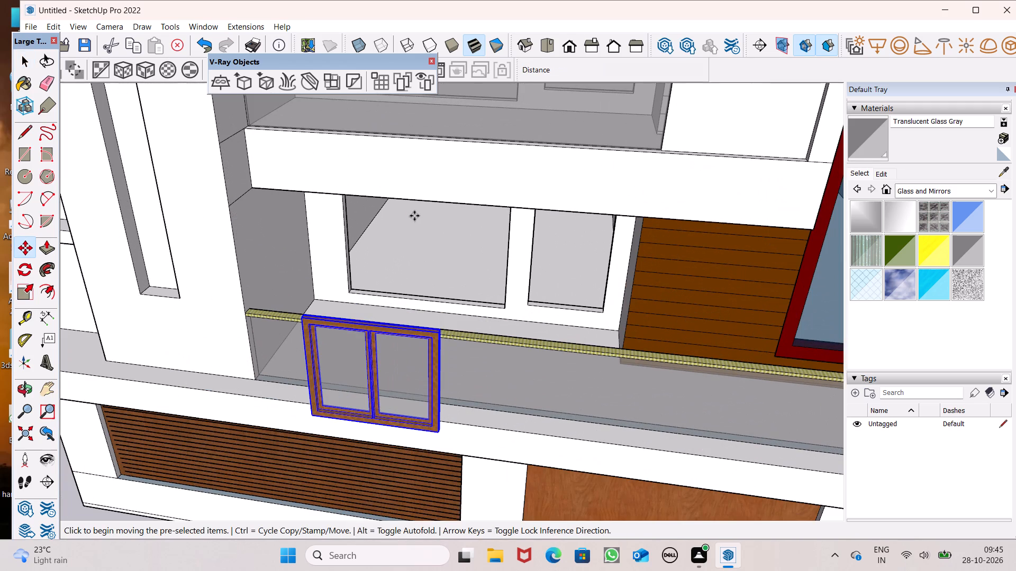
scroll(446, 492, up, 4)
scroll(390, 375, down, 4)
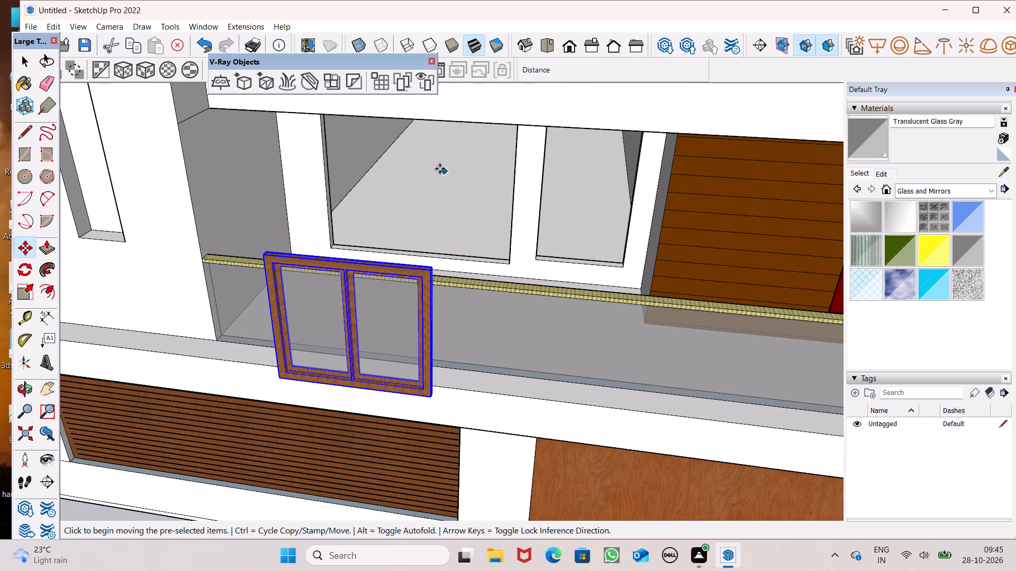
scroll(439, 168, up, 4)
scroll(395, 280, down, 5)
scroll(393, 227, down, 3)
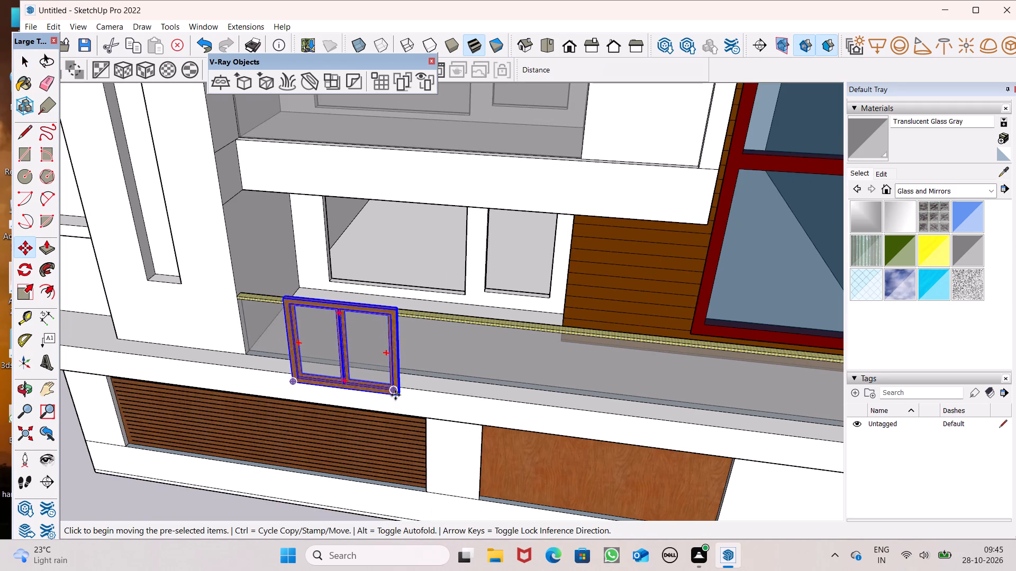
drag(397, 398, 461, 294)
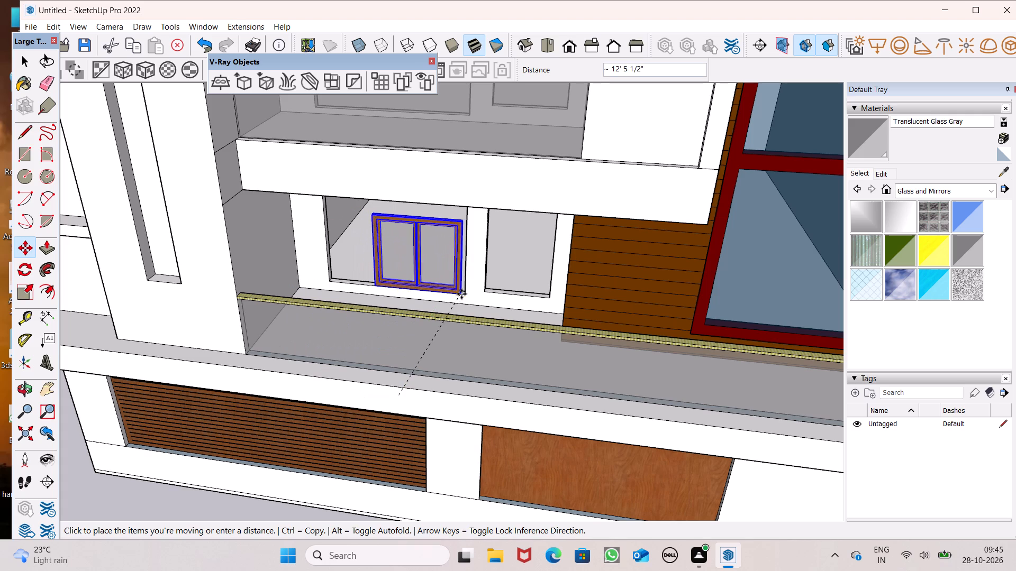
drag(461, 294, 454, 286)
Move the window about 1' 6" so its lower corner meets the wide opening's lower corner beside the pier.
scroll(449, 269, up, 14)
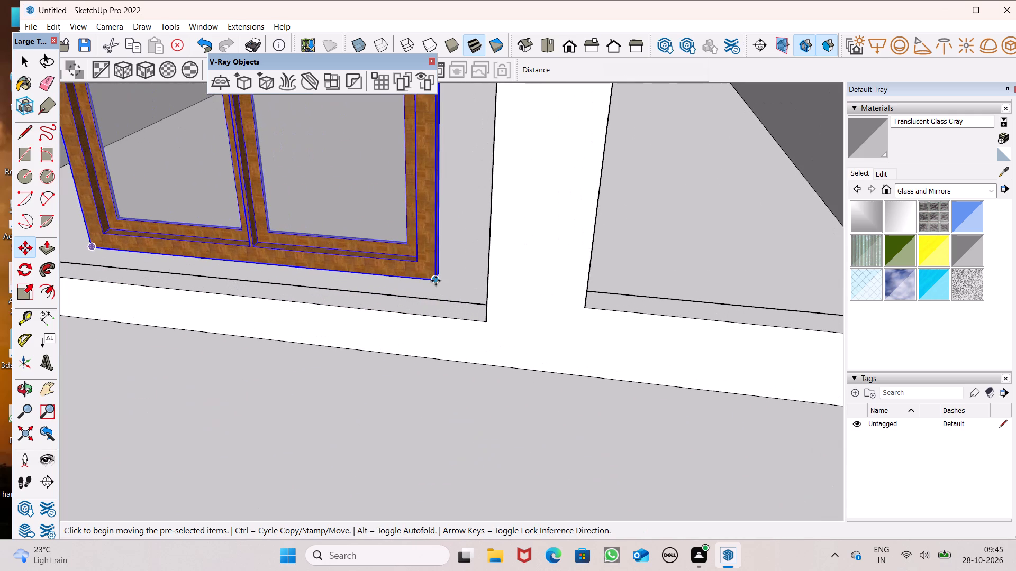
drag(436, 281, 486, 323)
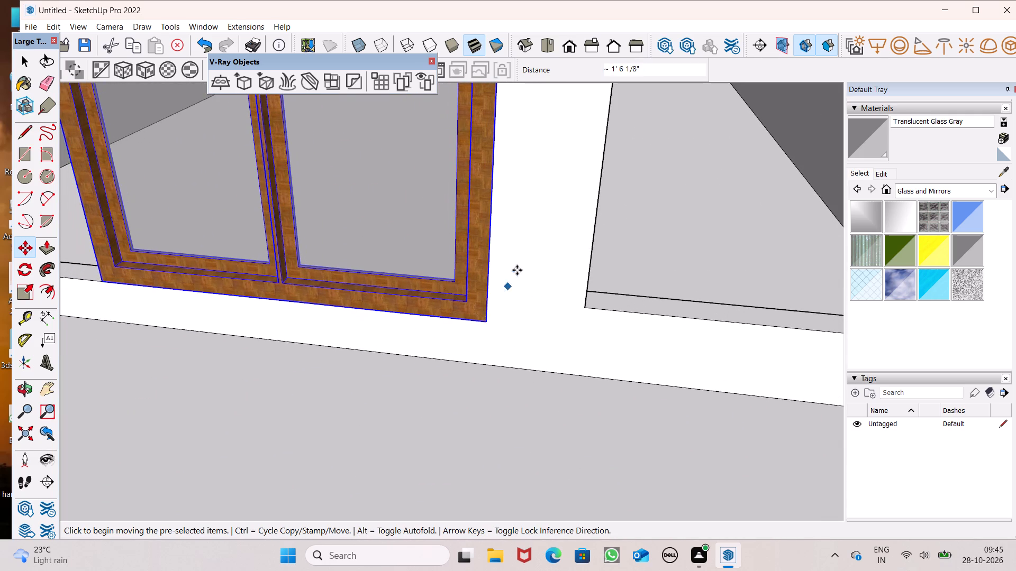
Scale the two-panel window's height by about 1.59 so its head reaches the top of the wide opening.
scroll(518, 269, down, 14)
middle_drag(502, 247, 692, 164)
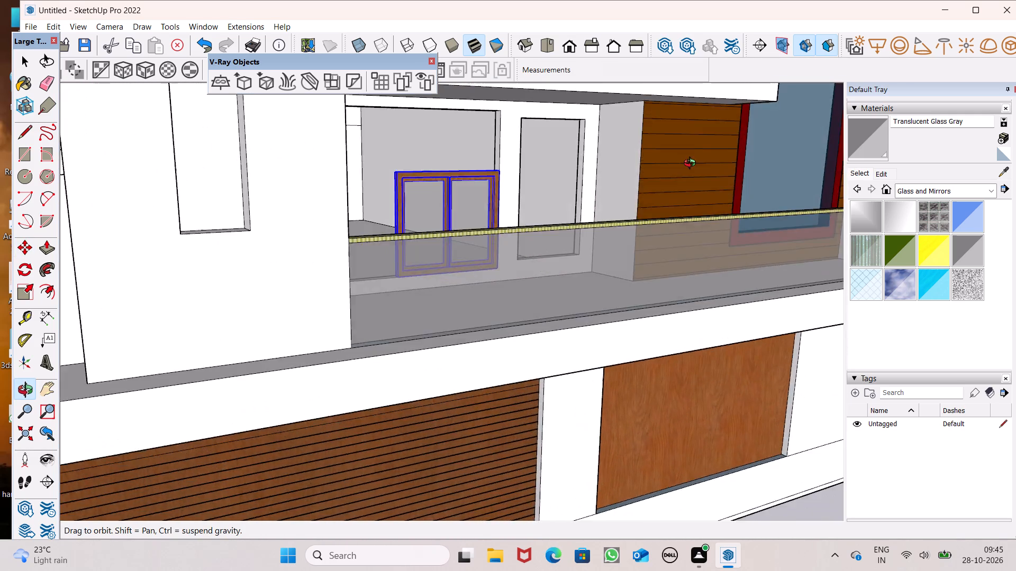
middle_drag(692, 164, 646, 118)
scroll(448, 91, up, 6)
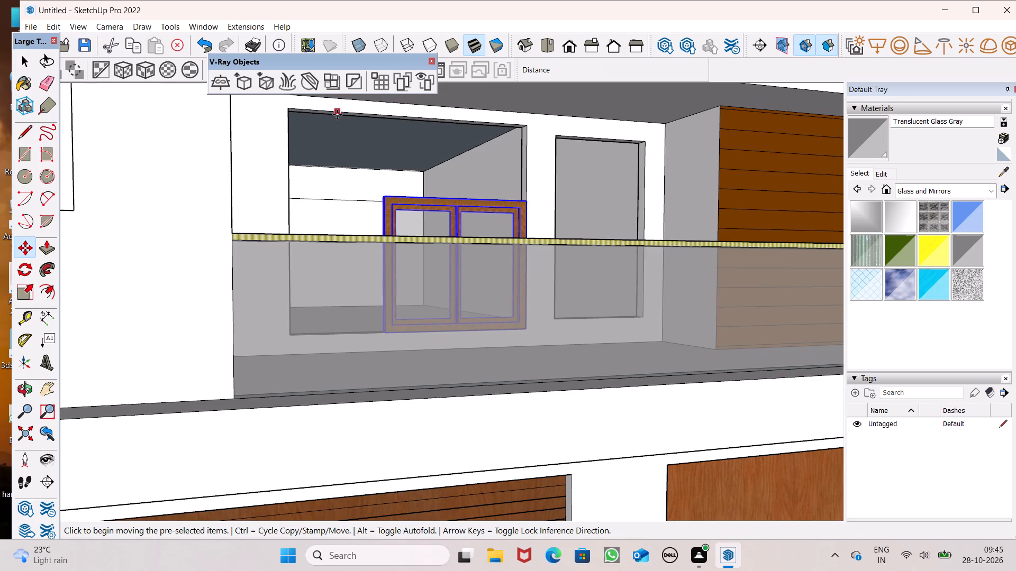
scroll(285, 196, up, 1)
middle_drag(288, 235, 325, 335)
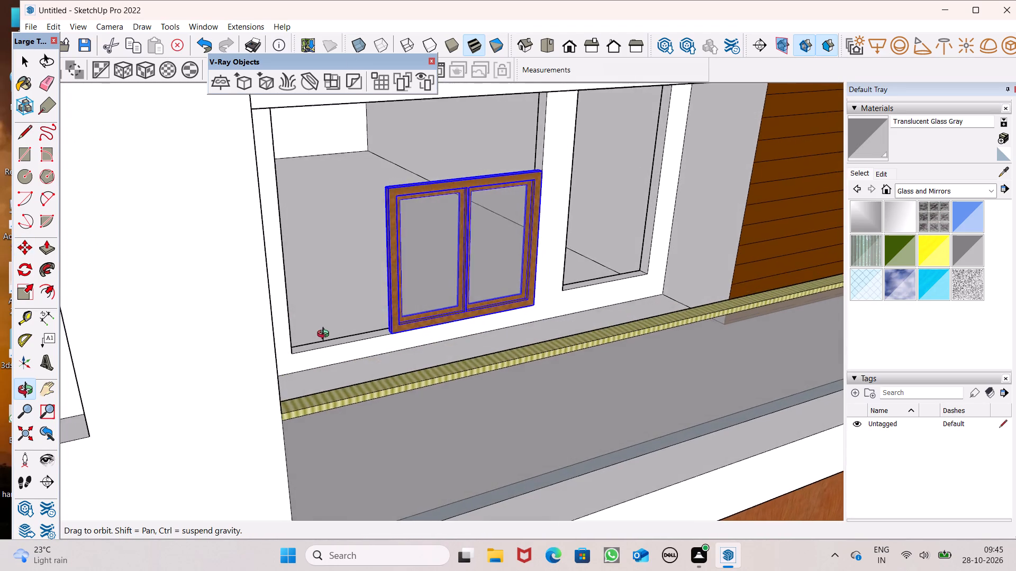
middle_drag(325, 335, 328, 290)
scroll(333, 299, down, 4)
scroll(370, 132, up, 6)
scroll(315, 229, up, 2)
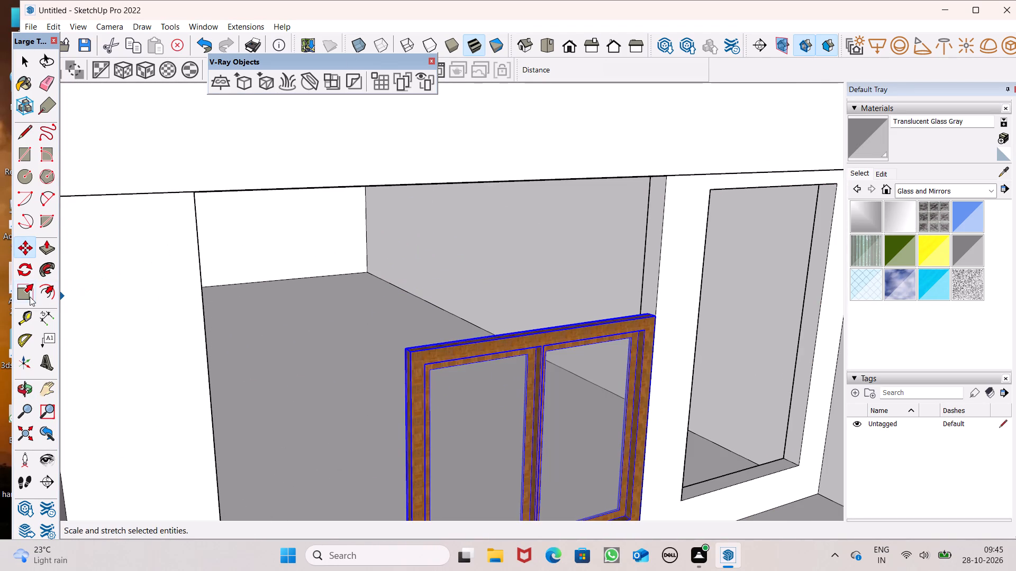
click(24, 296)
scroll(471, 287, up, 2)
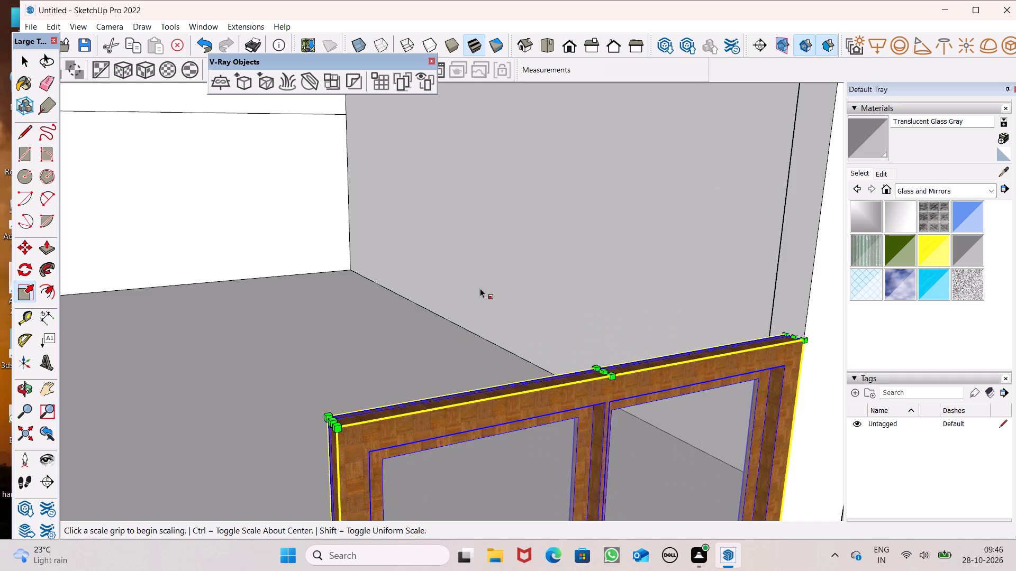
scroll(501, 301, down, 3)
middle_drag(547, 264, 566, 250)
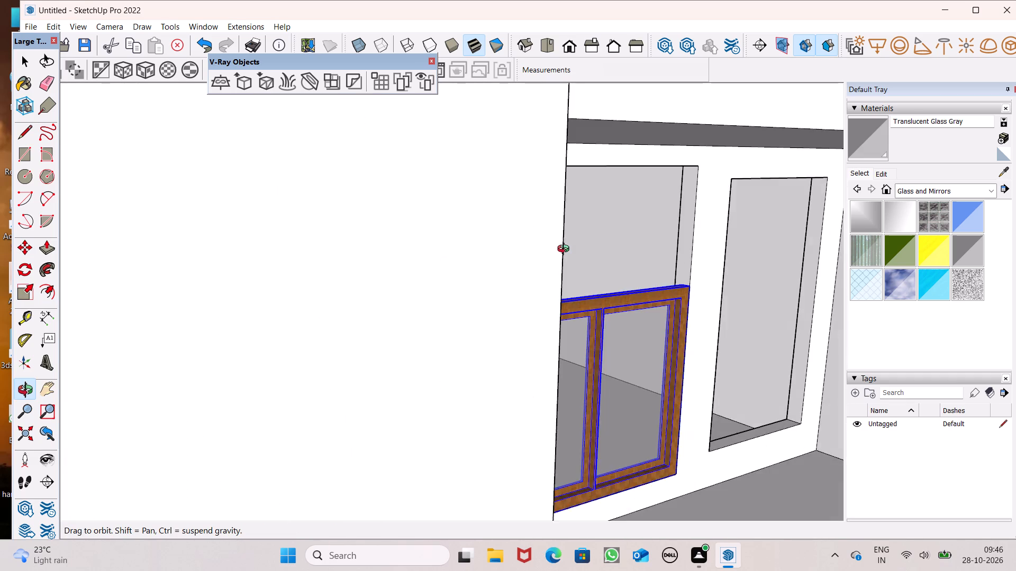
middle_drag(566, 250, 566, 250)
scroll(589, 259, up, 2)
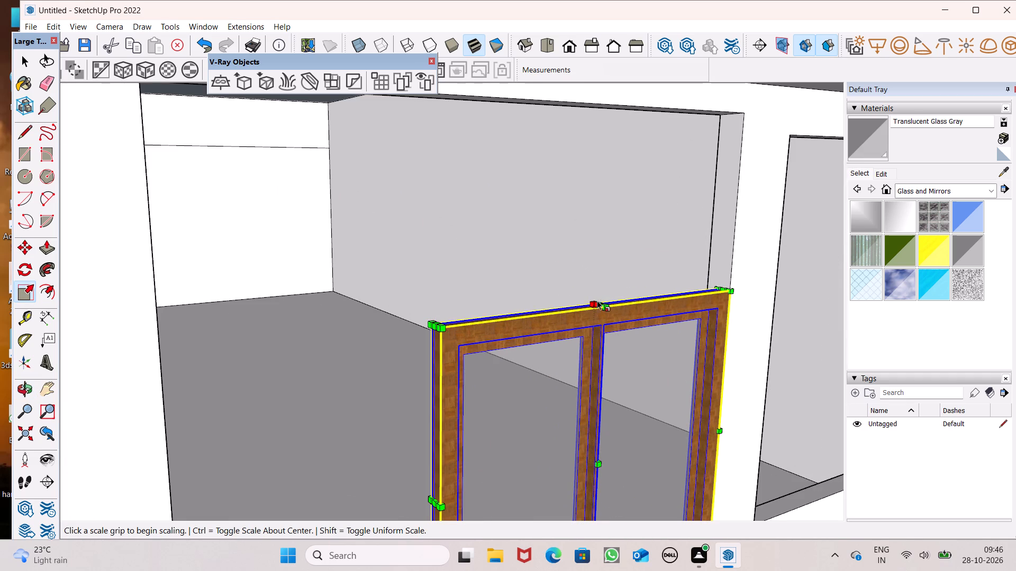
drag(598, 304, 645, 103)
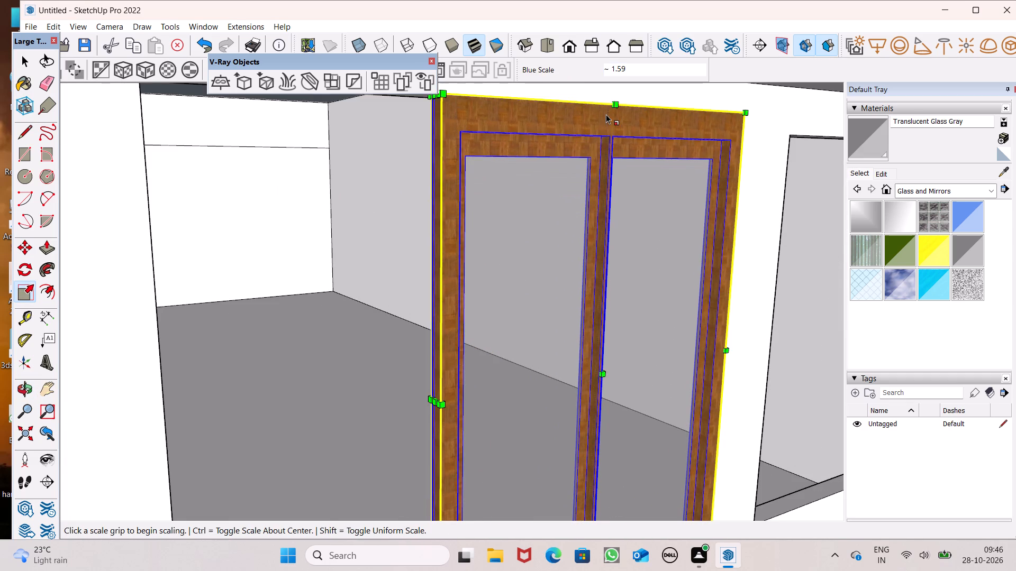
Scale the two-panel window's width outward from its fixed side to the far jamb of the wide opening.
scroll(597, 85, down, 7)
middle_drag(567, 227, 500, 283)
scroll(503, 287, up, 2)
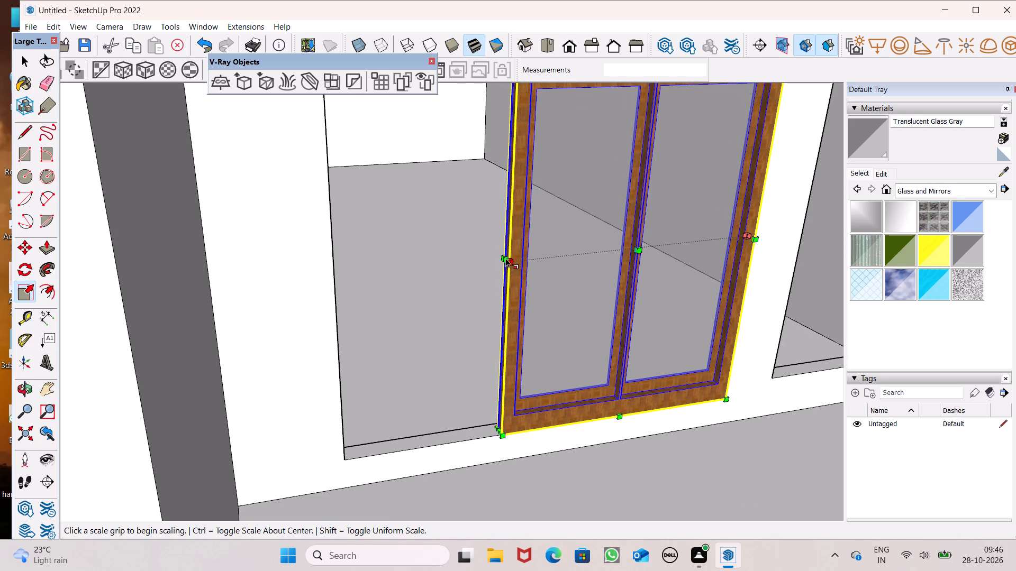
drag(503, 258, 365, 249)
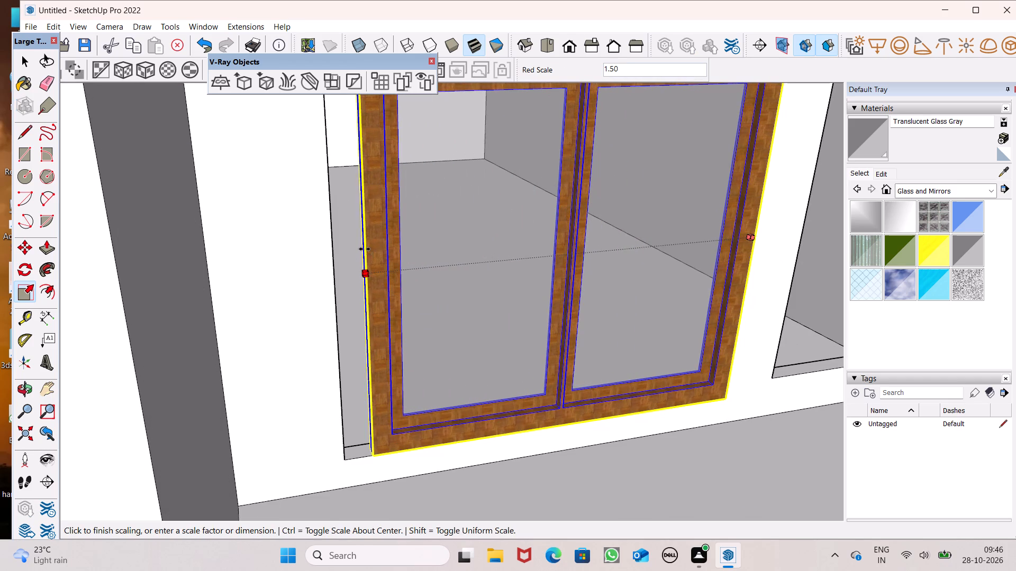
drag(365, 249, 333, 251)
scroll(293, 262, down, 7)
key(space)
scroll(307, 252, down, 8)
key(space)
scroll(317, 274, down, 2)
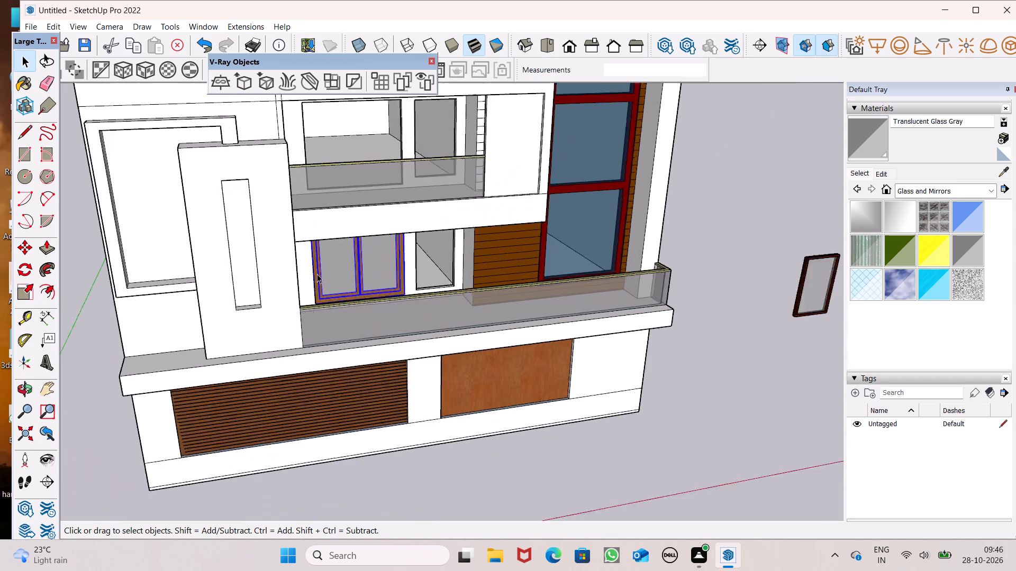
Copy the fitted two-panel window about 17' 6" up to the wide opening behind the upper balcony.
scroll(317, 274, down, 2)
middle_drag(525, 310, 411, 314)
middle_drag(411, 314, 410, 278)
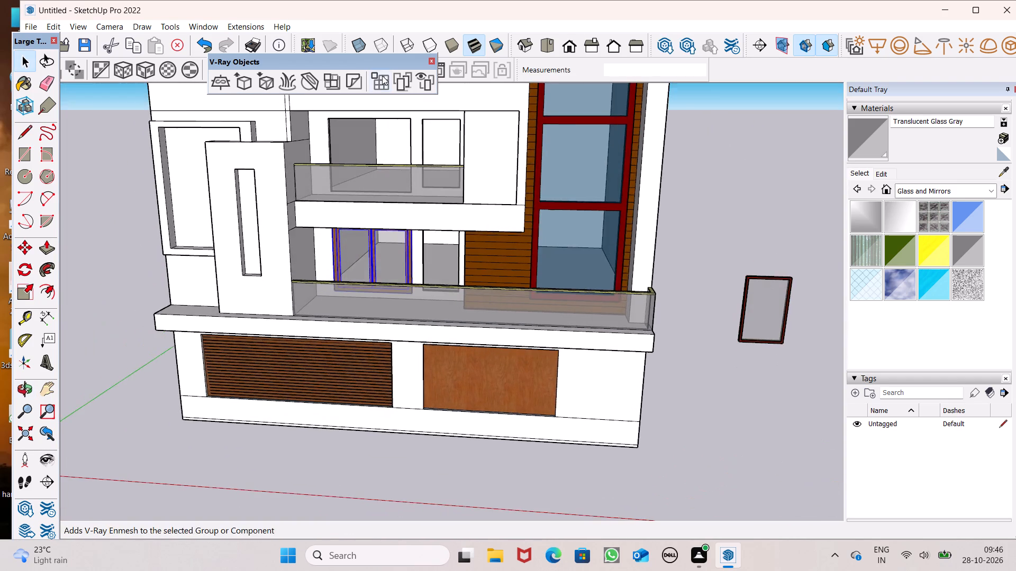
scroll(380, 140, up, 5)
scroll(391, 252, down, 3)
key(m)
key(Return)
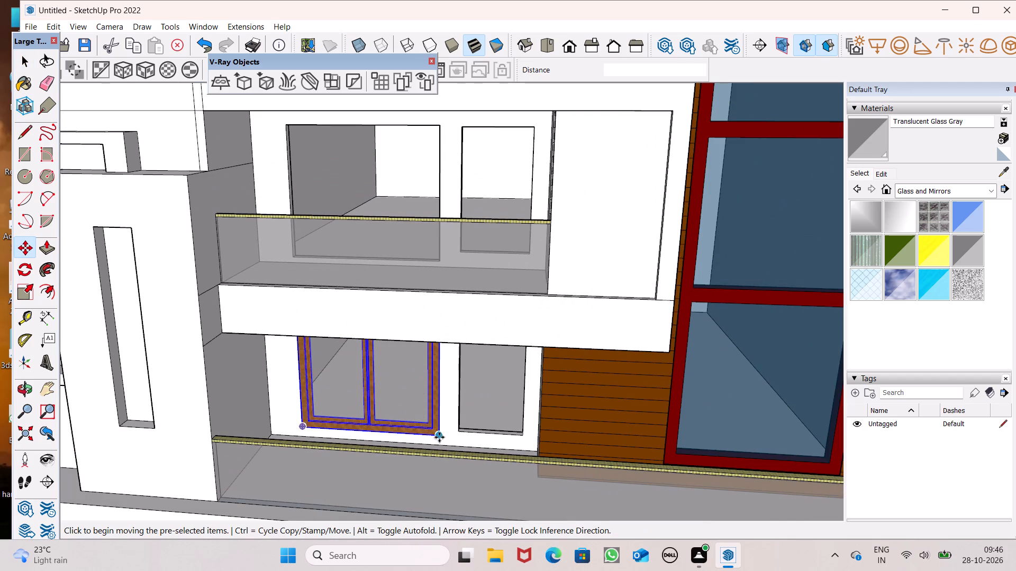
drag(439, 437, 436, 215)
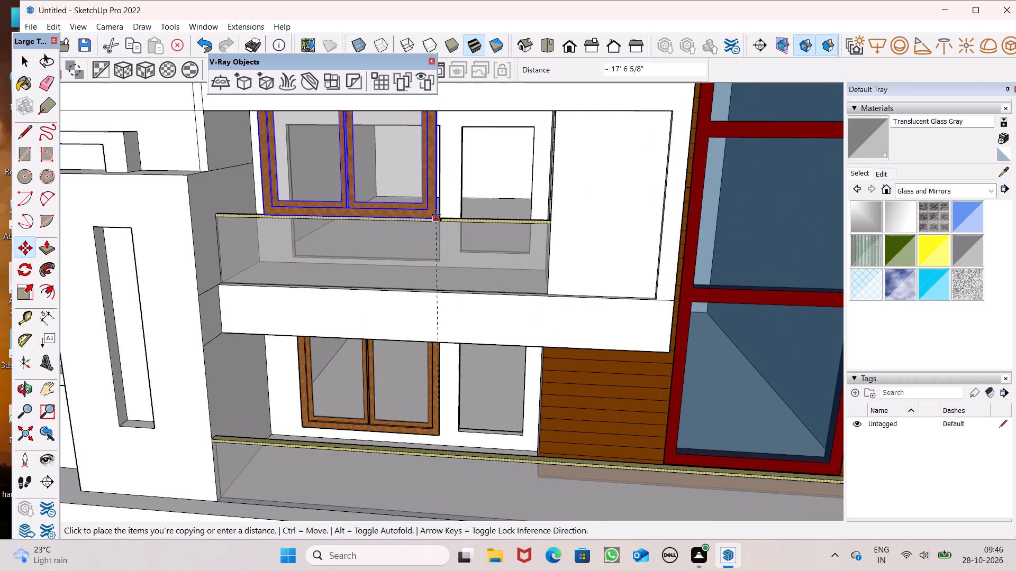
drag(436, 215, 438, 210)
Move the copied window down about 3' 4" to align its lower corner with the upper wide opening's lower corner.
middle_drag(405, 212, 397, 295)
scroll(401, 289, up, 6)
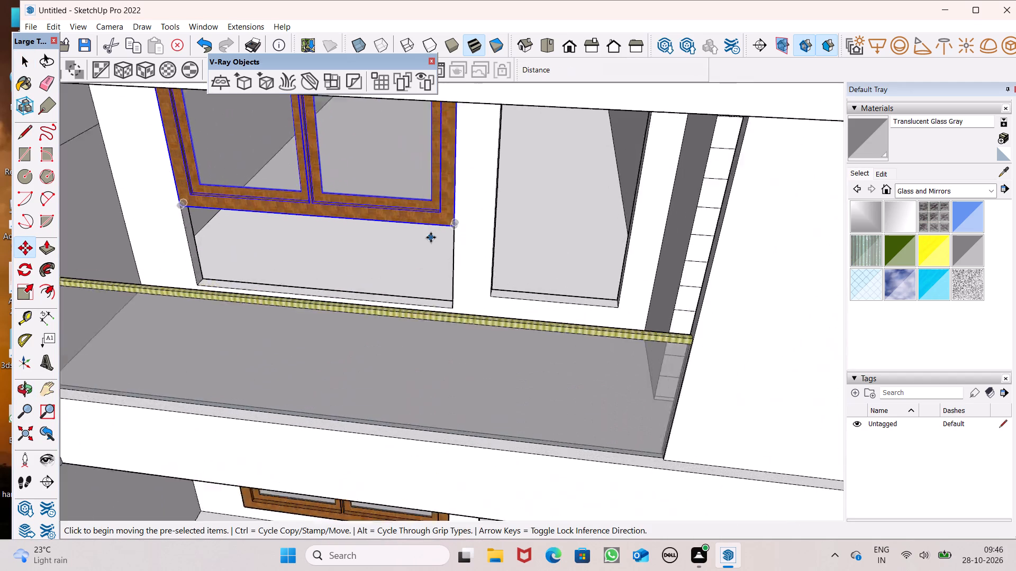
scroll(431, 237, up, 1)
drag(460, 225, 458, 324)
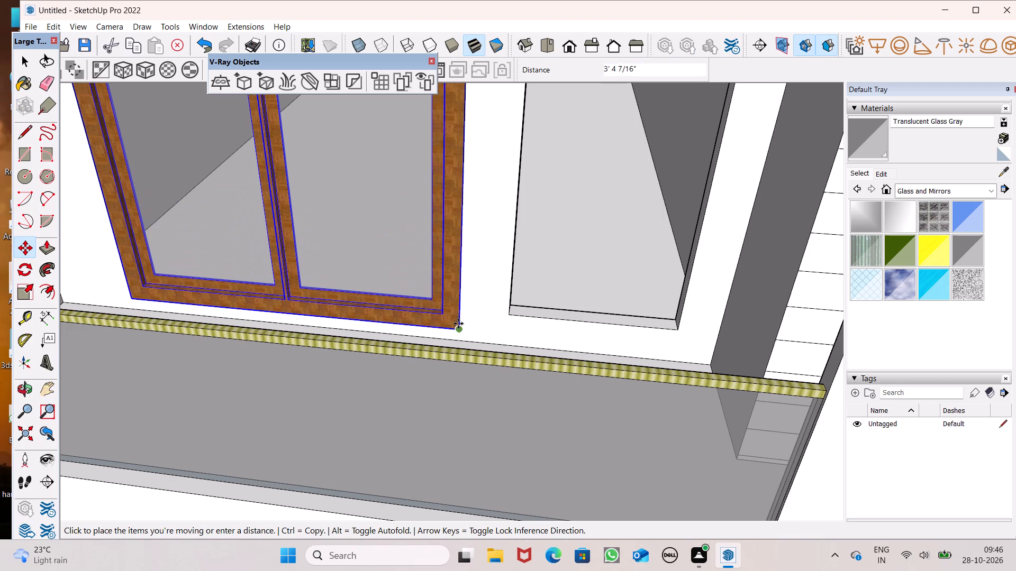
drag(458, 324, 458, 325)
key(space)
Move the single-panel framed window standing beside the house by its lower corner to the narrow opening behind the upper balcony.
scroll(444, 252, down, 20)
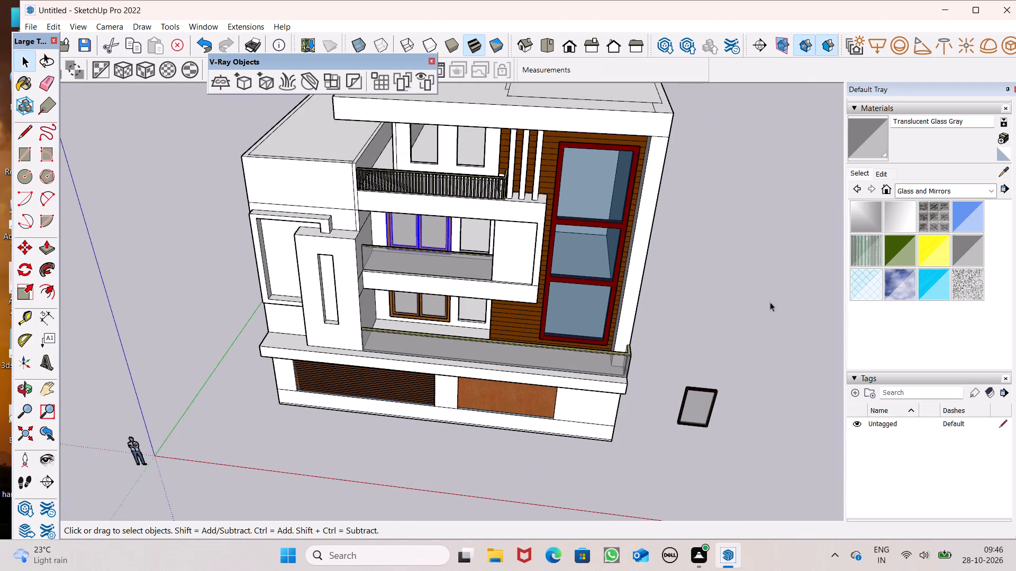
click(771, 302)
scroll(721, 362, up, 5)
click(640, 399)
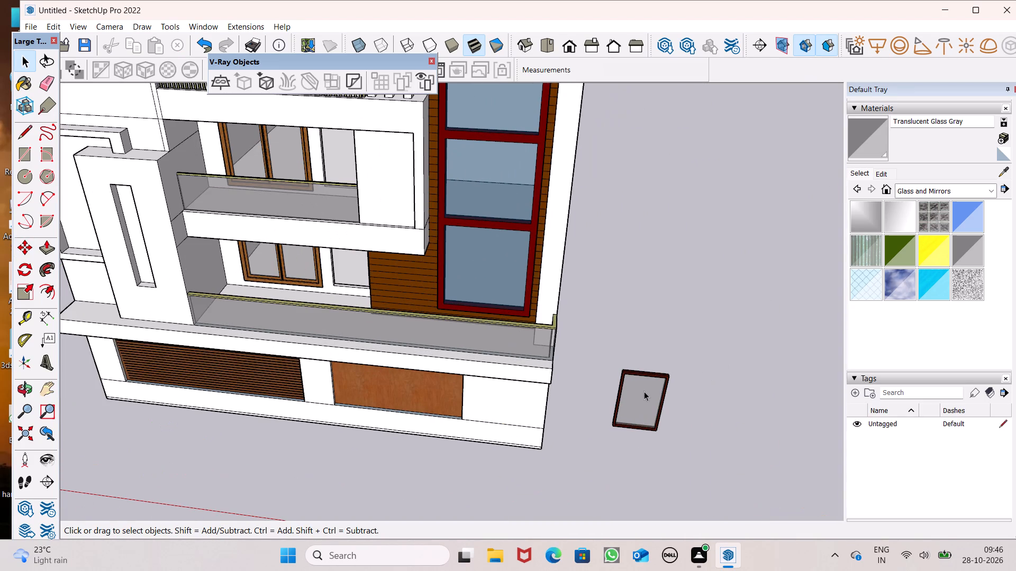
double_click(644, 390)
click(718, 344)
click(622, 416)
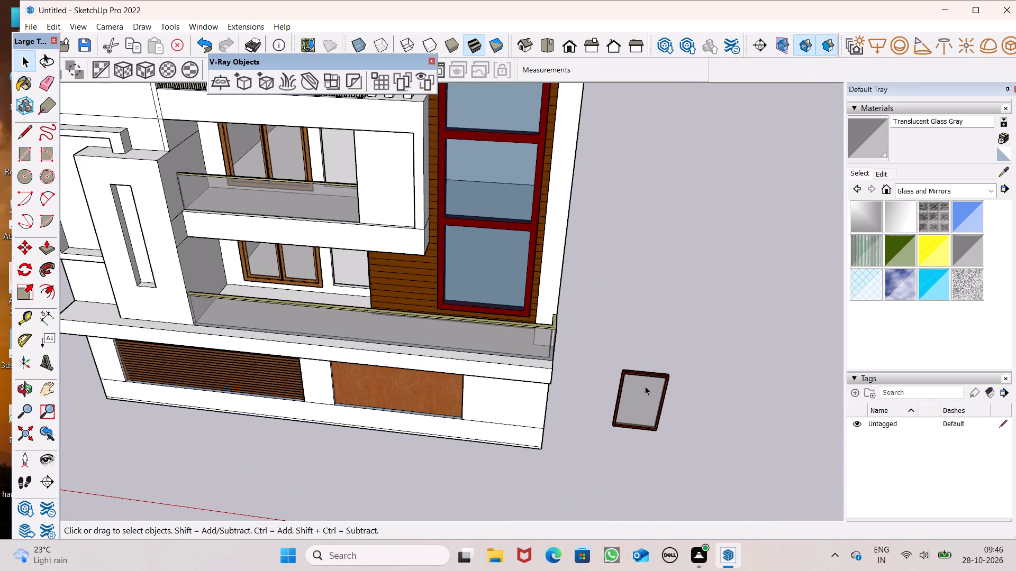
key(m)
key(Return)
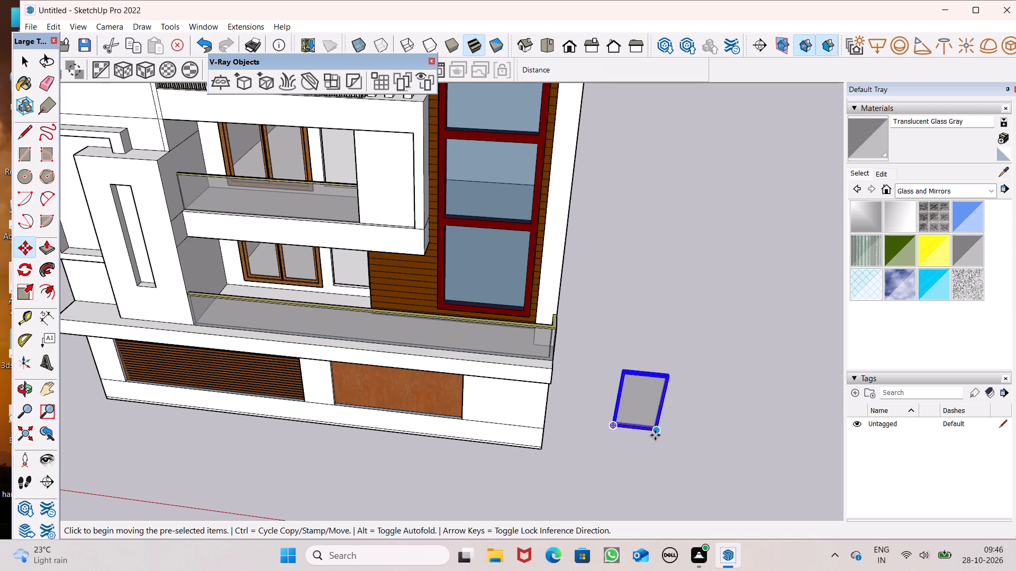
drag(659, 435, 337, 177)
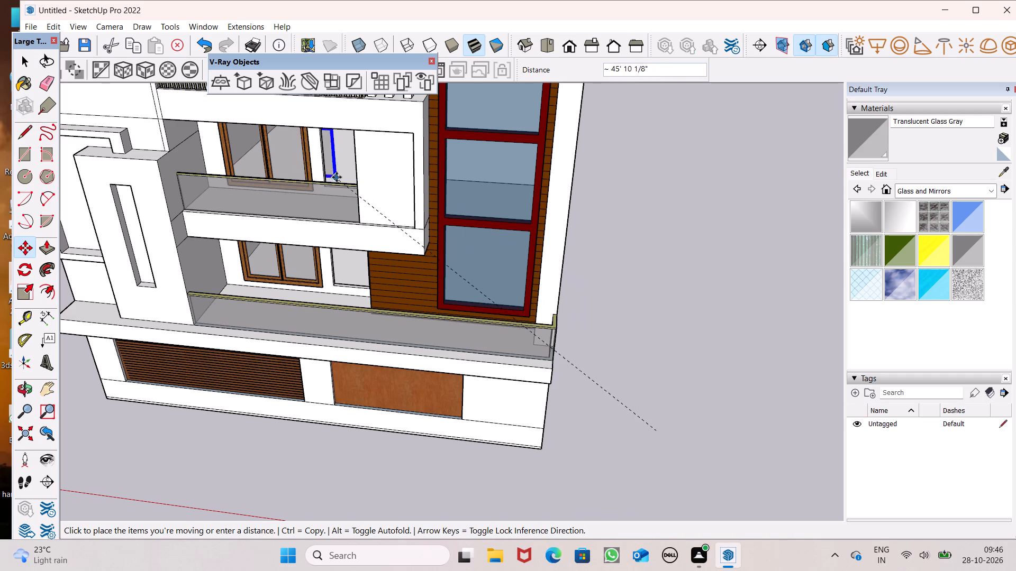
drag(337, 177, 353, 177)
Align the single-panel window's lower corner with the lower corner of the upper balcony's narrow opening, on the side away from the two-panel window.
scroll(343, 188, up, 9)
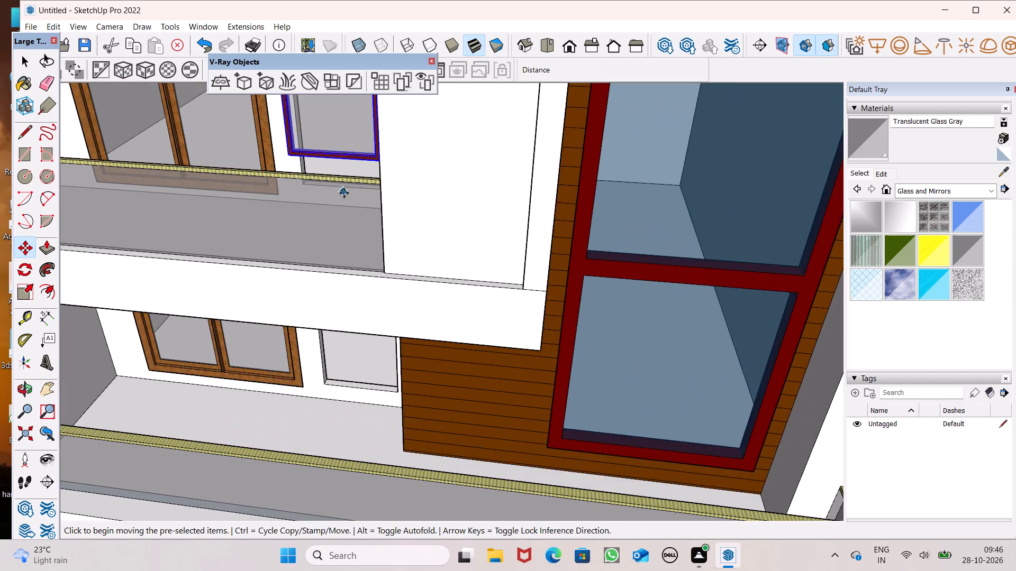
middle_drag(344, 194, 478, 236)
scroll(478, 236, up, 1)
scroll(405, 182, up, 5)
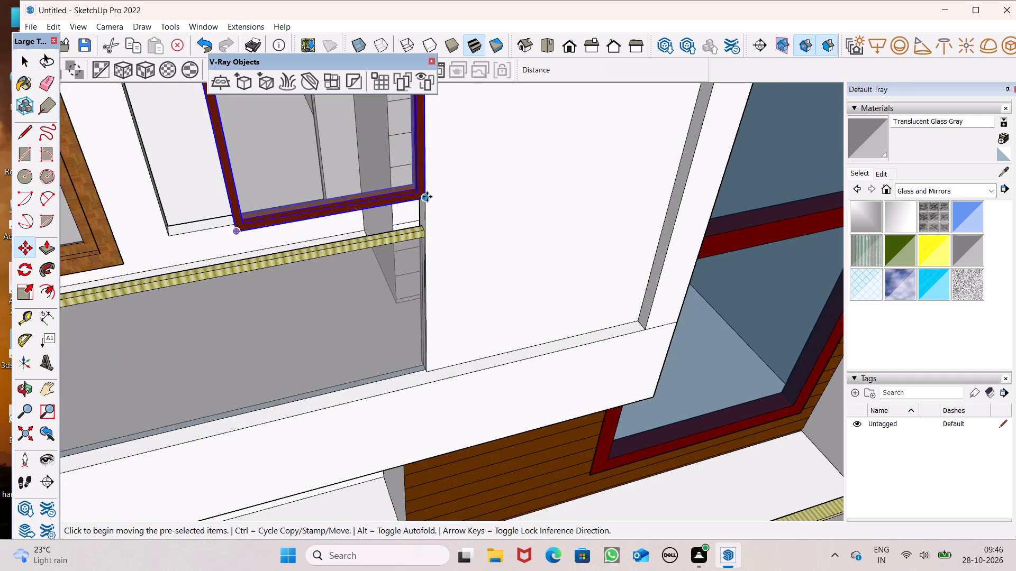
drag(425, 197, 321, 167)
scroll(318, 207, up, 6)
drag(329, 130, 324, 181)
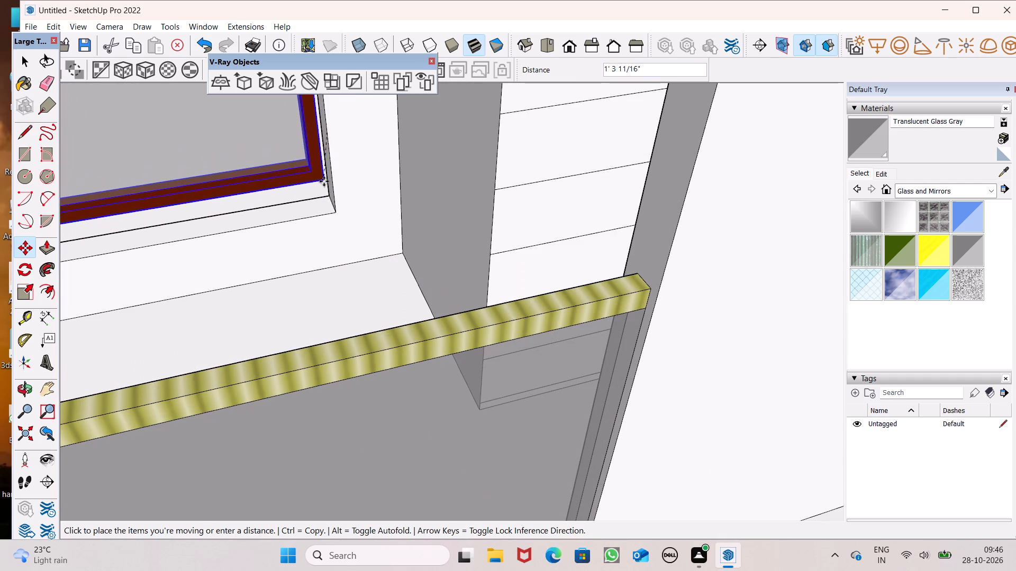
drag(324, 181, 336, 208)
scroll(334, 202, down, 8)
key(space)
Scale the single-panel window behind the upper balcony vertically by about 1.35 to reach the top of its narrow opening.
scroll(349, 192, down, 4)
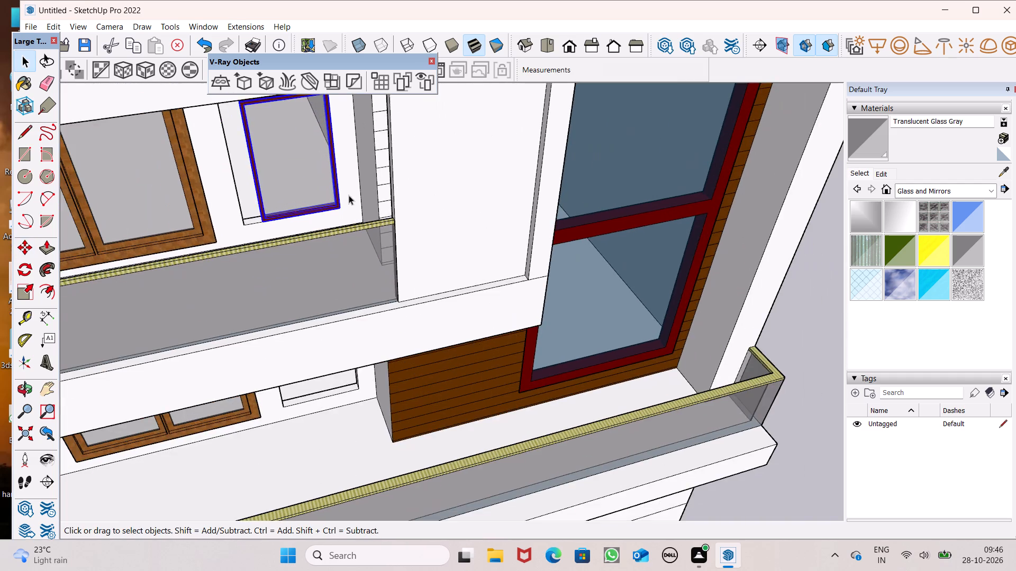
middle_drag(348, 199, 413, 155)
scroll(406, 142, up, 1)
scroll(353, 247, down, 6)
scroll(309, 131, up, 4)
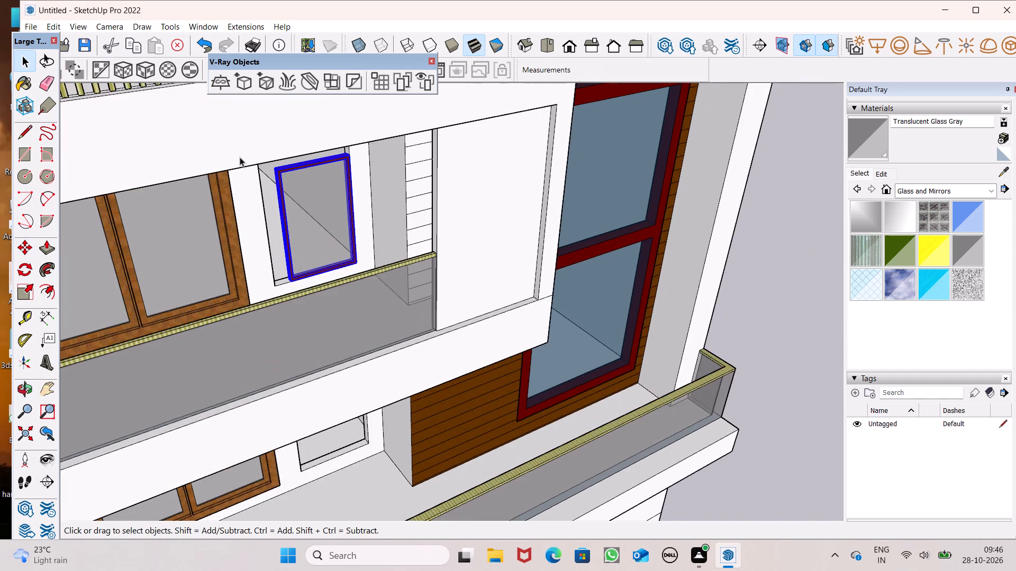
scroll(240, 157, up, 3)
scroll(282, 160, up, 5)
scroll(309, 234, up, 1)
middle_drag(310, 233, 346, 182)
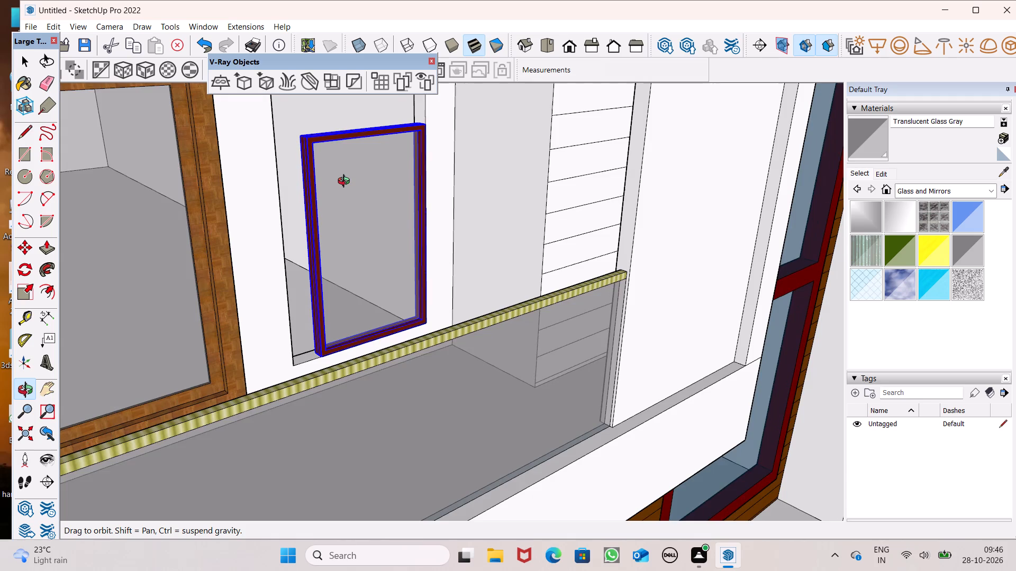
middle_drag(346, 182, 348, 187)
scroll(346, 326, down, 3)
scroll(345, 240, up, 6)
scroll(302, 208, down, 7)
scroll(312, 90, up, 6)
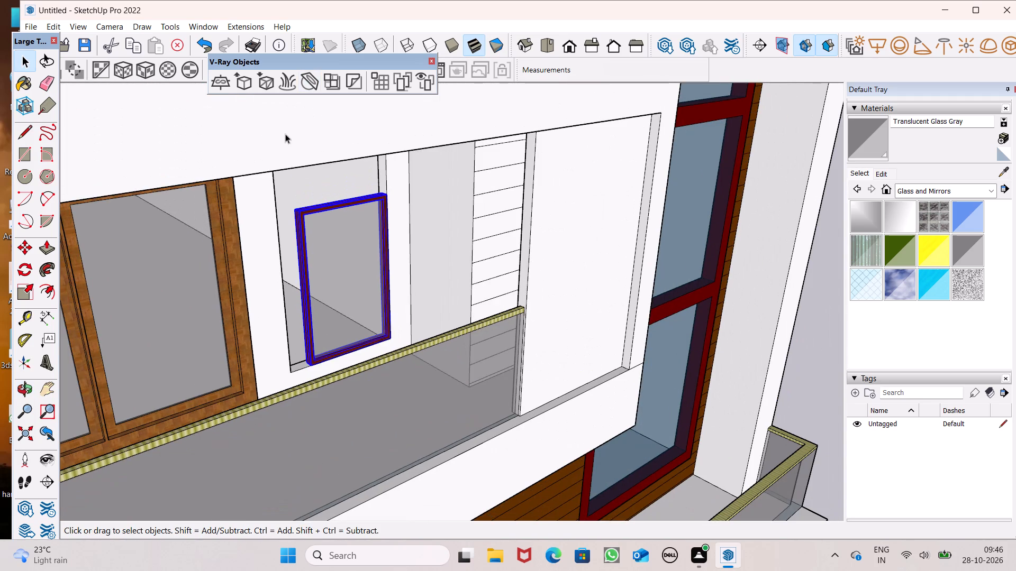
scroll(267, 132, up, 5)
click(33, 290)
scroll(365, 212, up, 2)
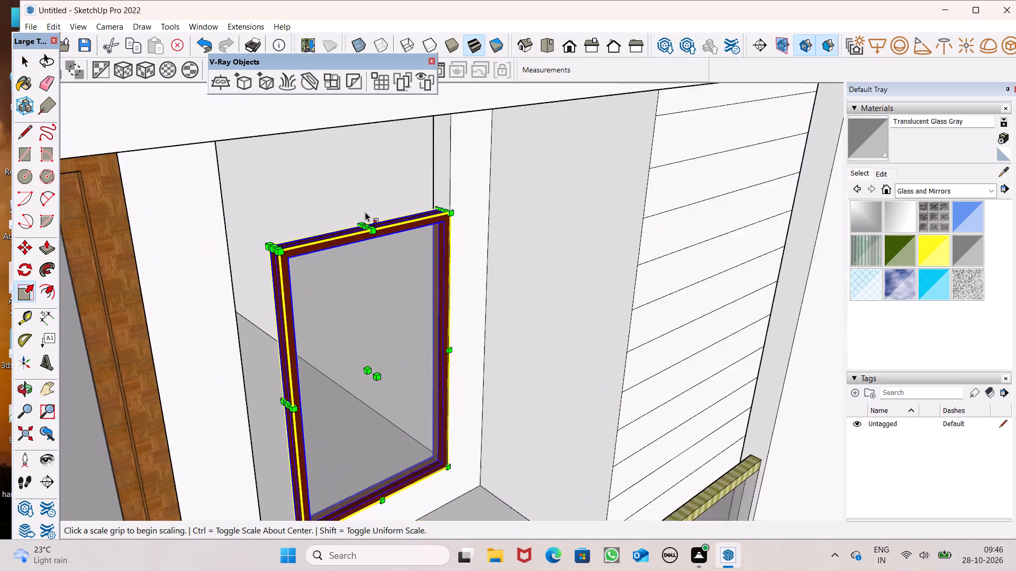
scroll(365, 212, up, 2)
scroll(377, 269, down, 3)
scroll(335, 149, up, 3)
middle_drag(445, 274, 464, 235)
scroll(464, 235, up, 1)
scroll(361, 238, up, 1)
drag(368, 235, 368, 233)
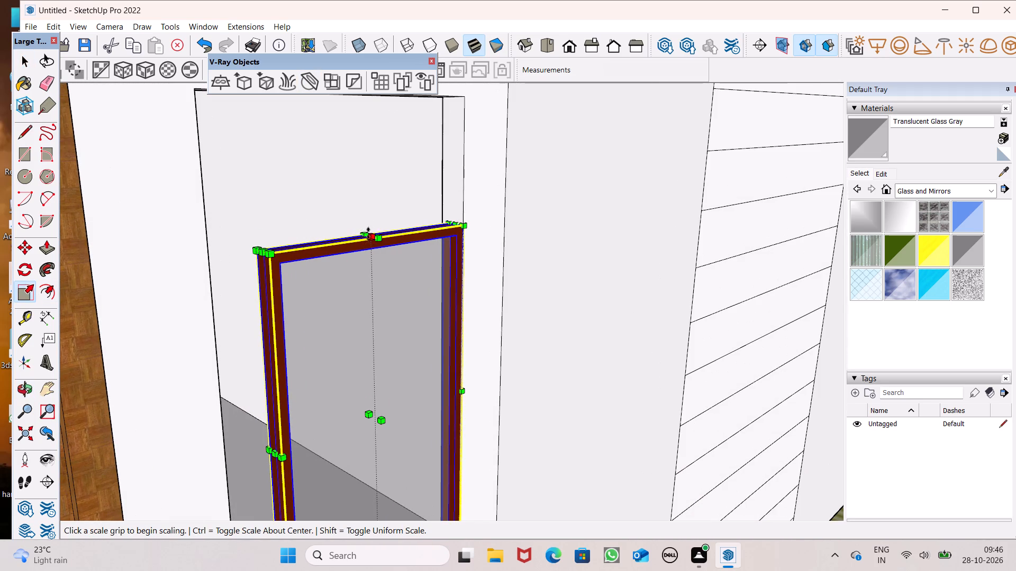
drag(368, 233, 367, 97)
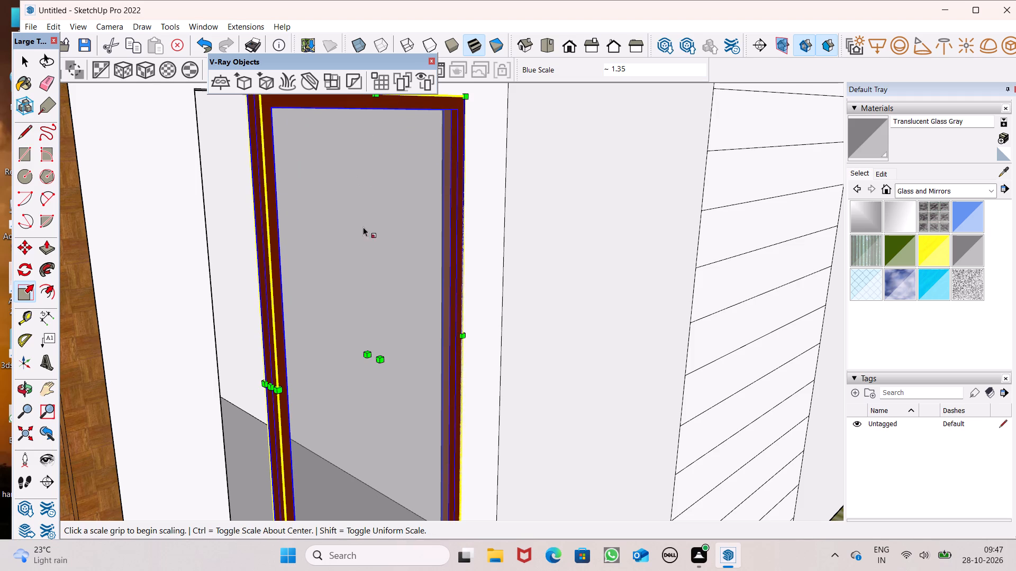
Stretch that window's width to the opening's side edge nearest the two-panel window, and clear the selection.
scroll(320, 294, down, 1)
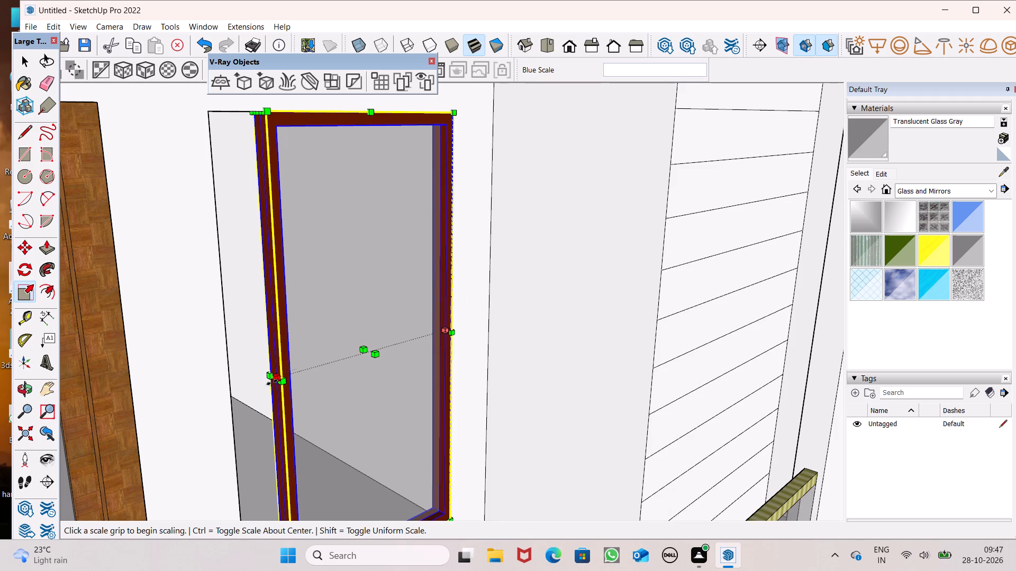
drag(272, 379, 231, 388)
scroll(368, 273, down, 7)
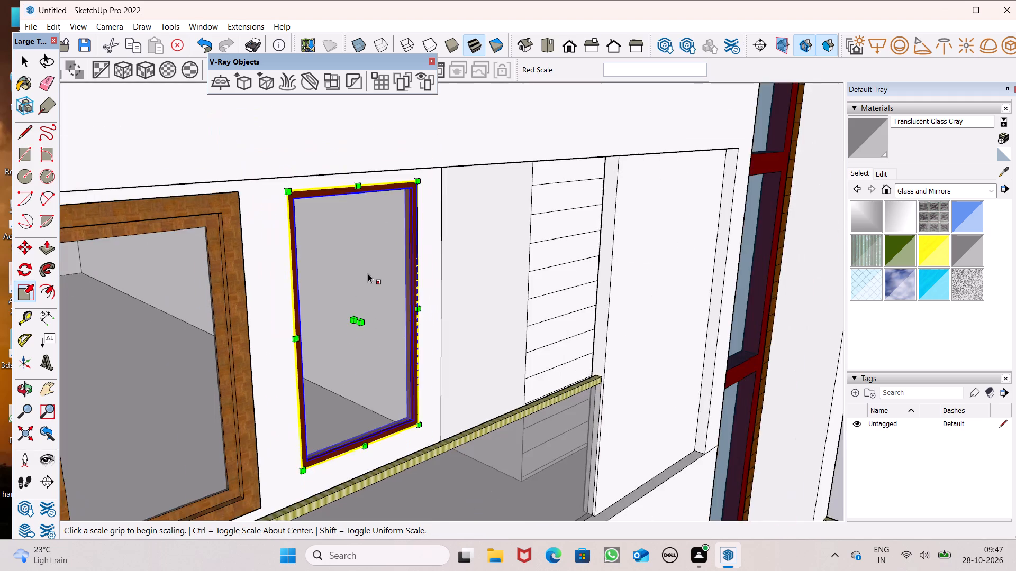
scroll(368, 272, down, 4)
middle_drag(453, 365, 190, 373)
scroll(190, 373, up, 1)
scroll(391, 275, down, 7)
scroll(471, 279, down, 6)
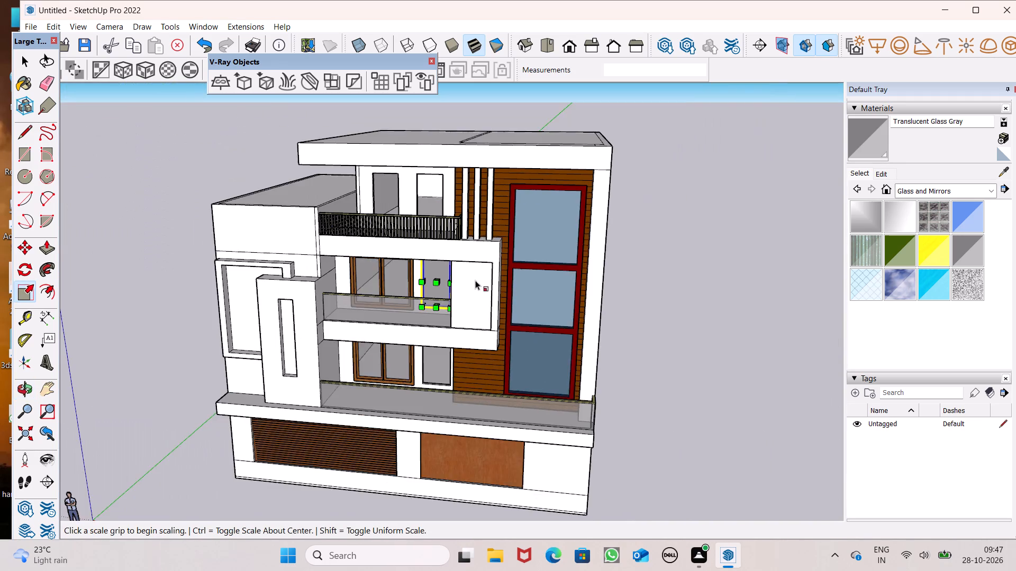
middle_drag(475, 280, 539, 310)
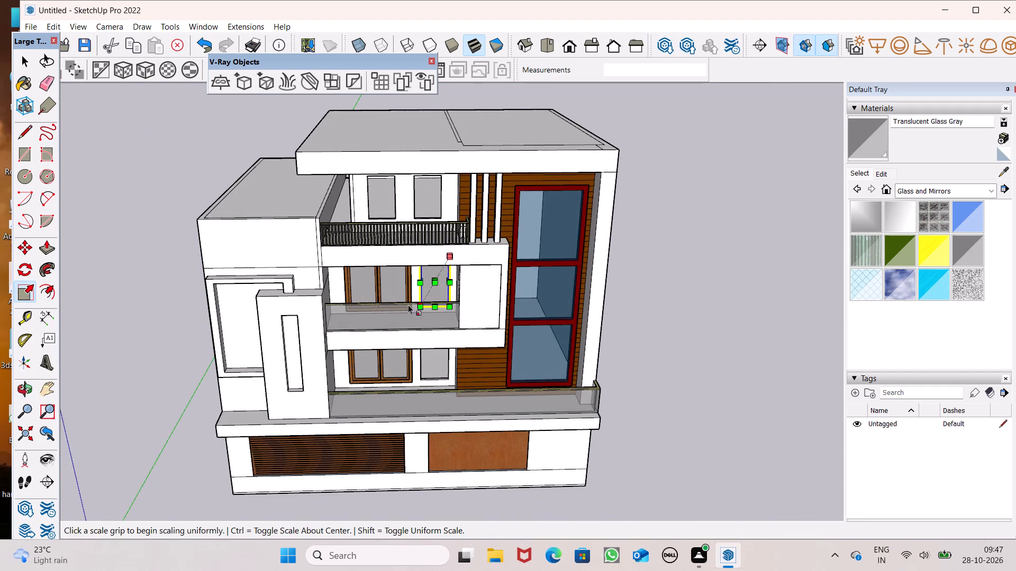
key(space)
click(707, 346)
Copy the fitted single-panel window straight down into the narrow opening behind the lower balcony, matching the lower corners.
scroll(387, 285, up, 3)
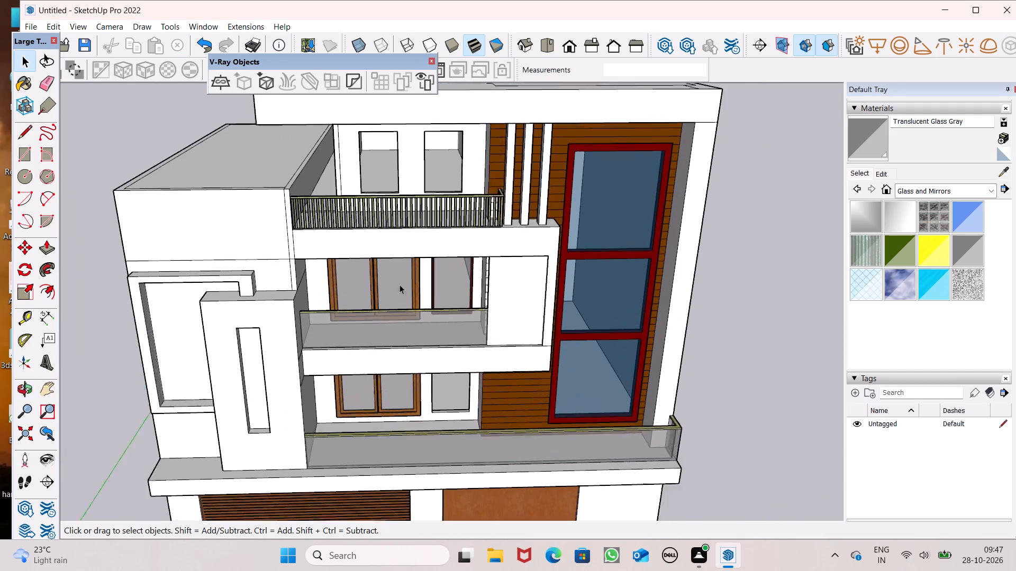
scroll(400, 284, up, 1)
click(455, 279)
key(m)
key(Return)
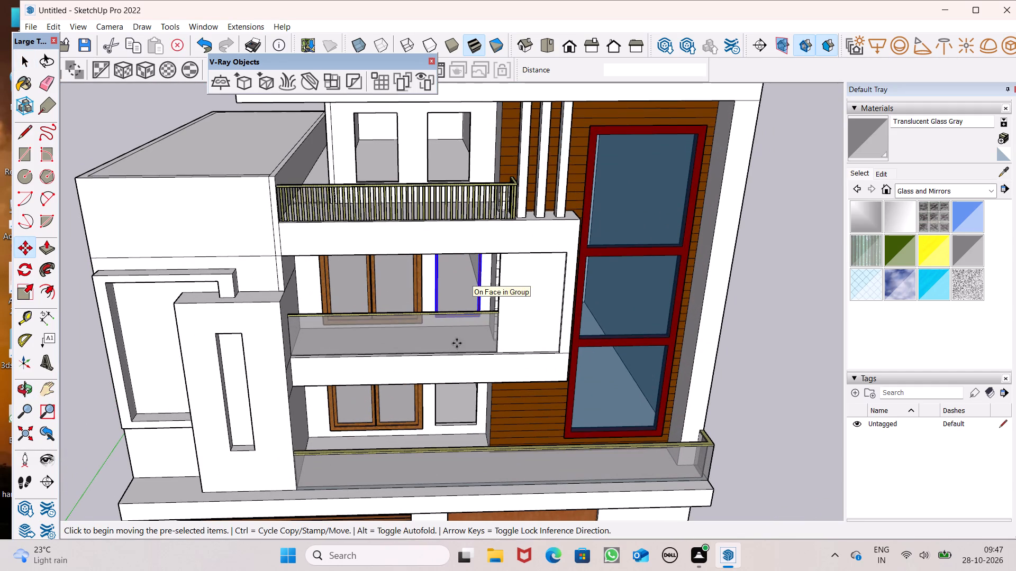
drag(481, 316, 482, 393)
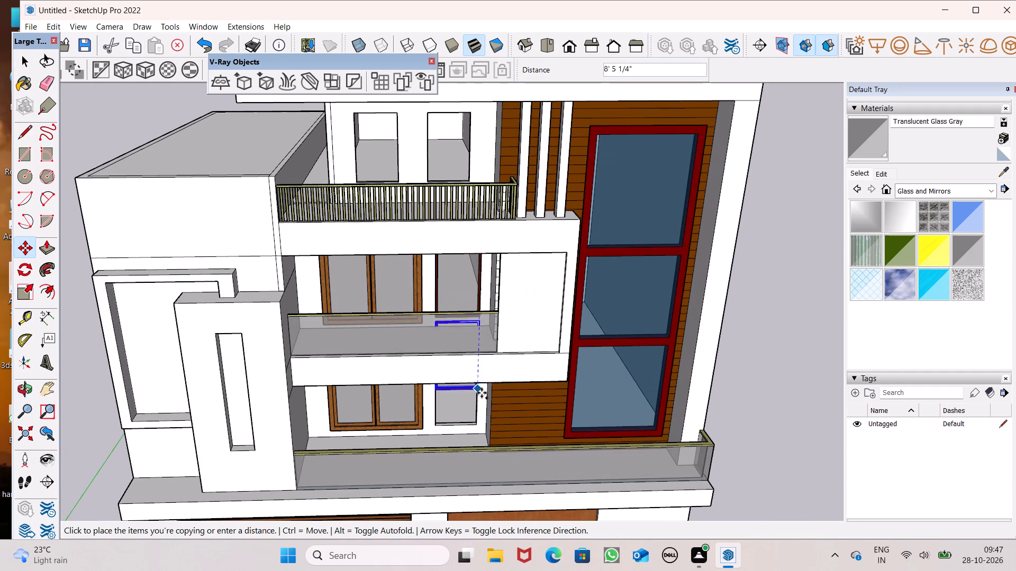
drag(482, 393, 473, 425)
scroll(470, 453, up, 7)
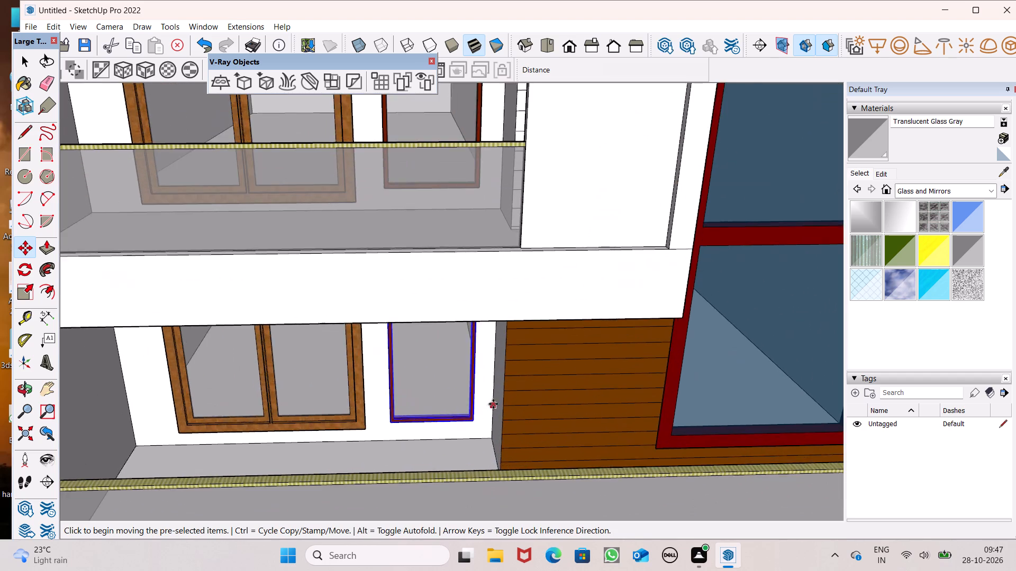
middle_drag(491, 379, 536, 360)
scroll(479, 324, up, 1)
scroll(548, 258, down, 7)
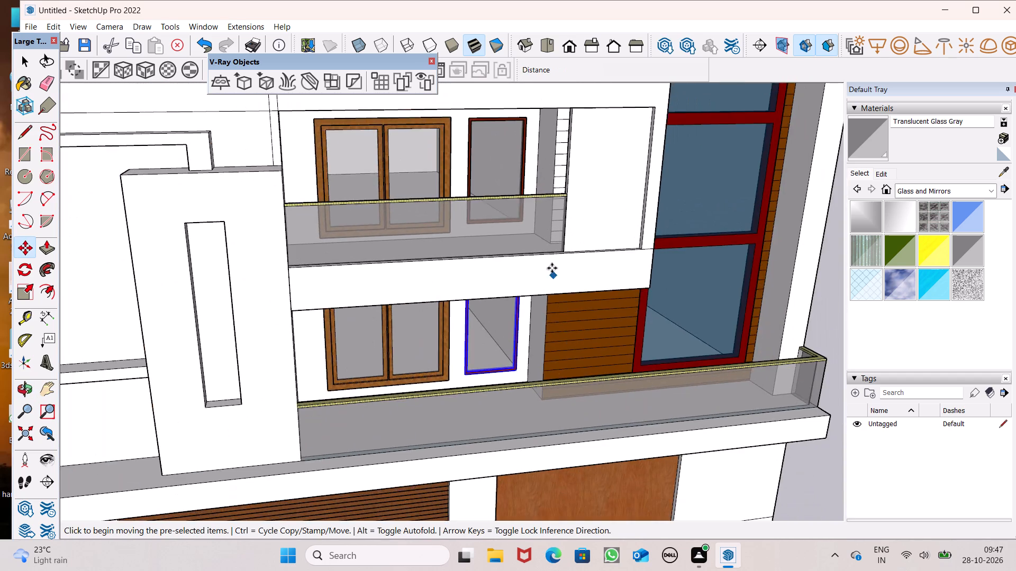
Copy the lower single-panel window up to the top-floor opening farther from the wood cladding, behind the railing.
scroll(554, 374, down, 6)
middle_drag(555, 408, 554, 447)
scroll(501, 165, up, 2)
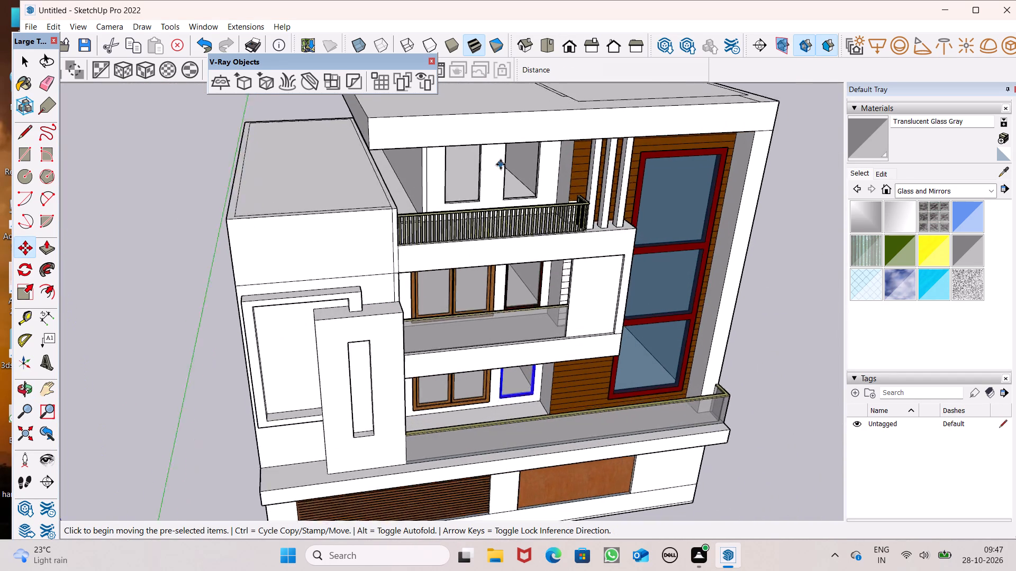
scroll(501, 164, up, 2)
scroll(508, 195, down, 2)
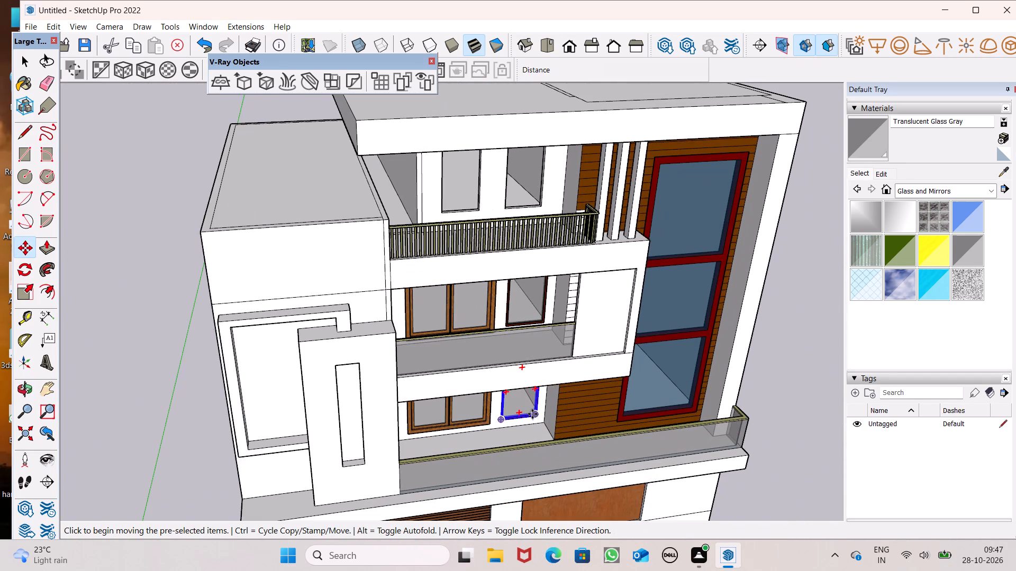
drag(536, 415, 473, 212)
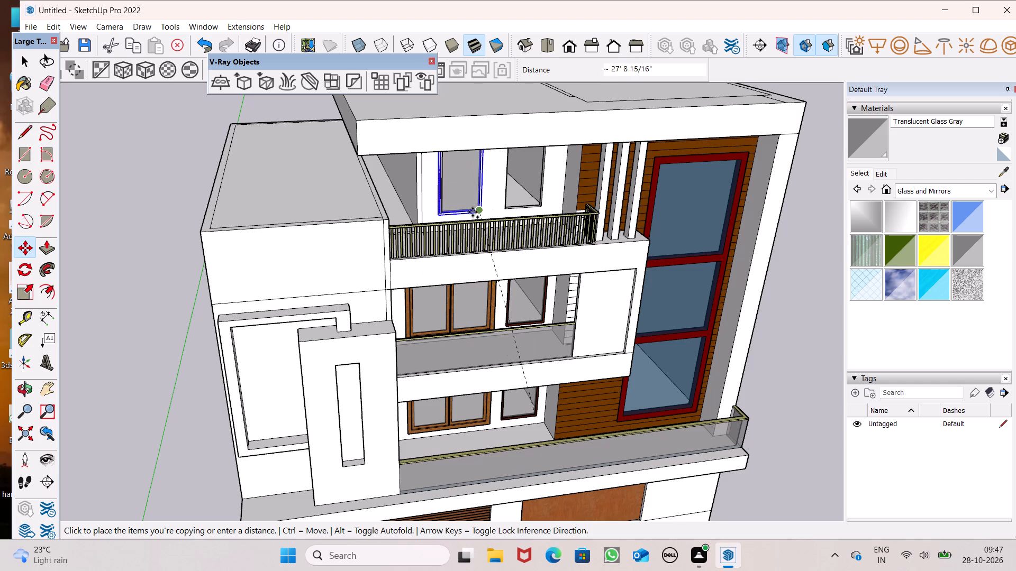
drag(473, 212, 478, 210)
Move the top-floor window copy about 3" to align its lower corner with the opening's lower corner.
scroll(480, 207, up, 8)
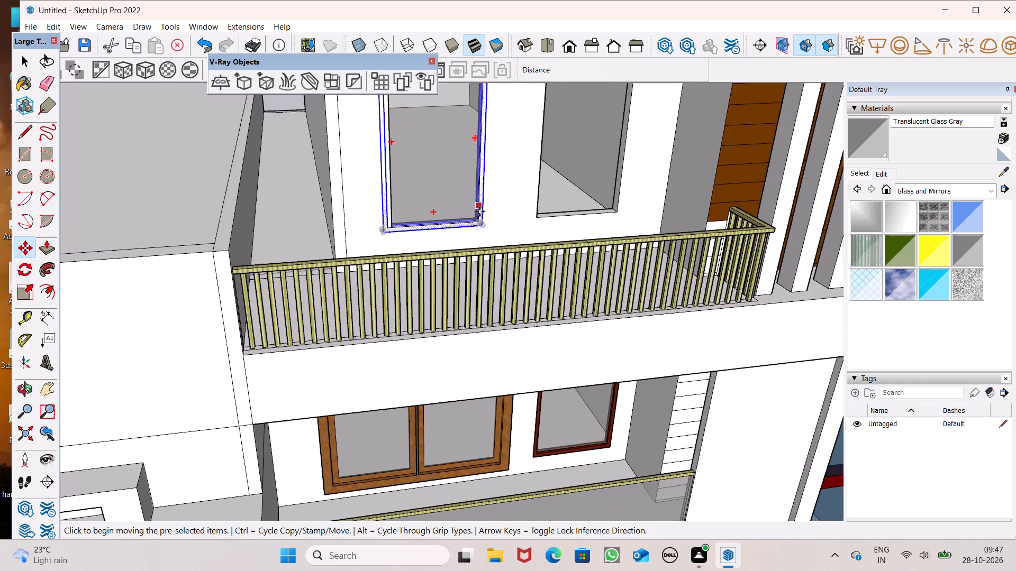
scroll(479, 217, up, 6)
drag(483, 229, 477, 217)
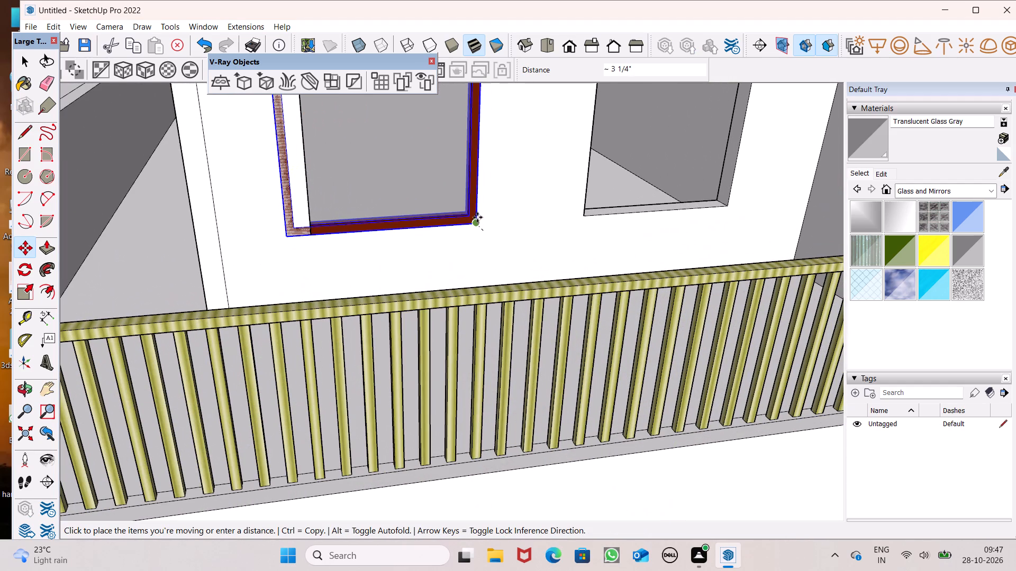
drag(477, 217, 473, 219)
Scale the top-floor window down uniformly from its upper corner to match the height of its opening.
scroll(469, 292, down, 8)
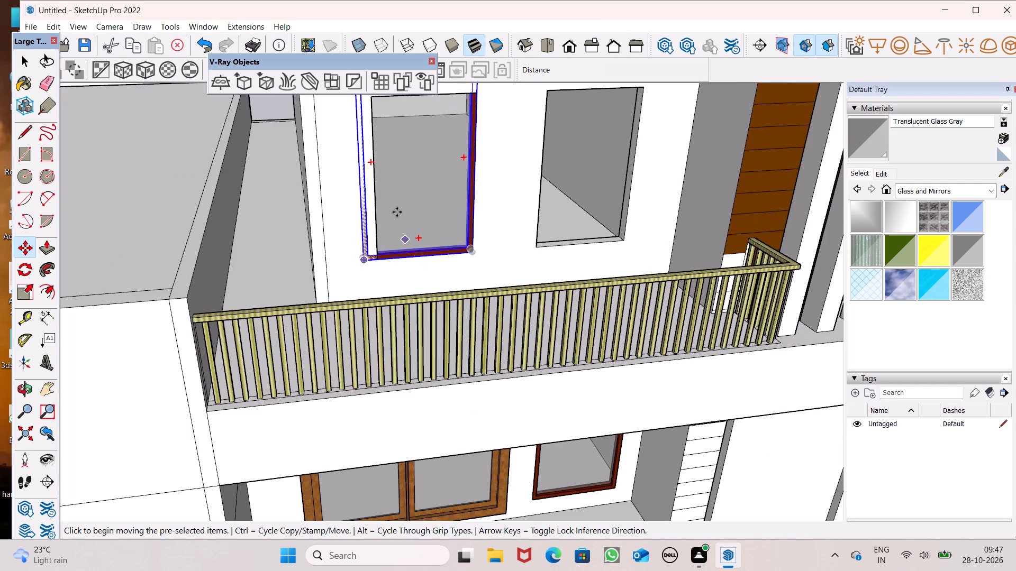
scroll(397, 233, down, 5)
middle_drag(402, 217, 430, 113)
scroll(430, 113, up, 1)
key(space)
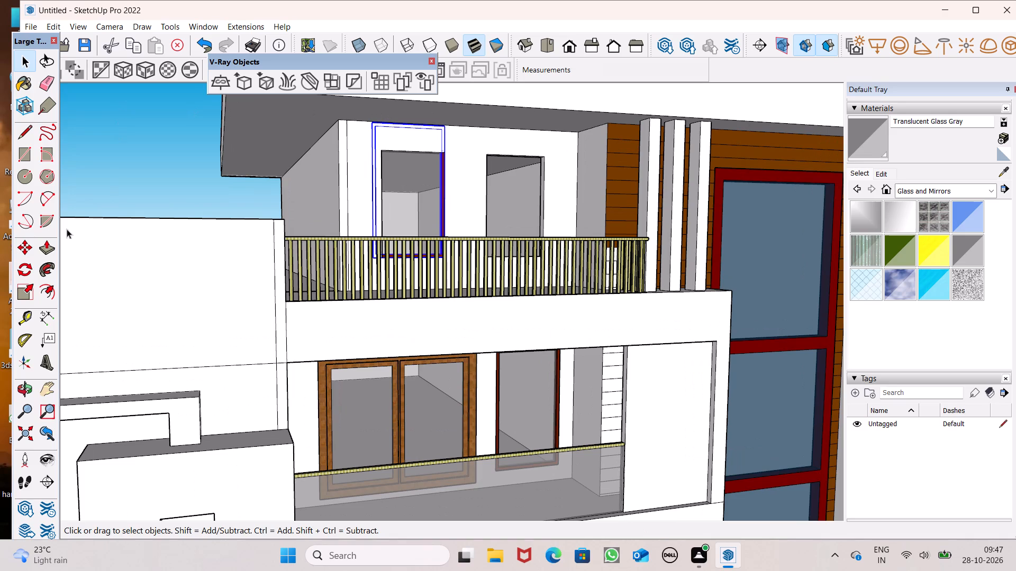
drag(19, 293, 24, 289)
scroll(342, 137, up, 5)
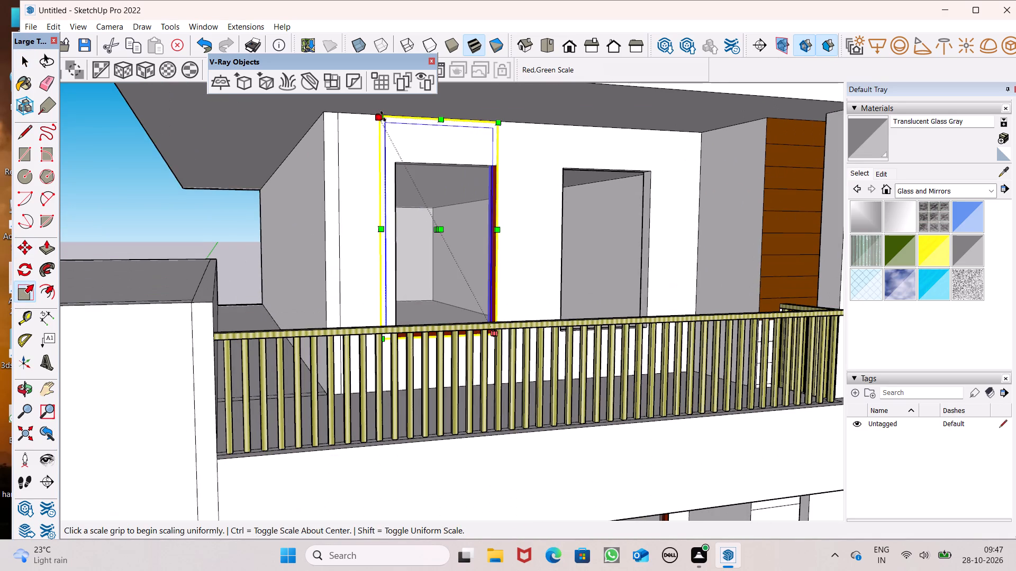
drag(383, 116, 402, 166)
Widen the top-floor window to the opening's uncovered side edge, check the fit, and clear the selection.
scroll(401, 161, up, 8)
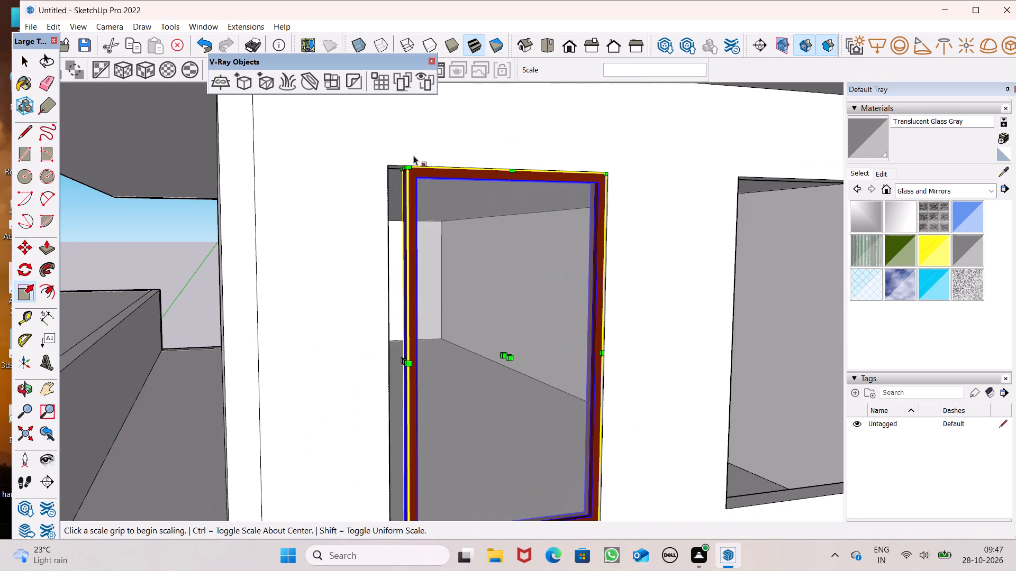
scroll(396, 377, up, 5)
scroll(401, 377, down, 3)
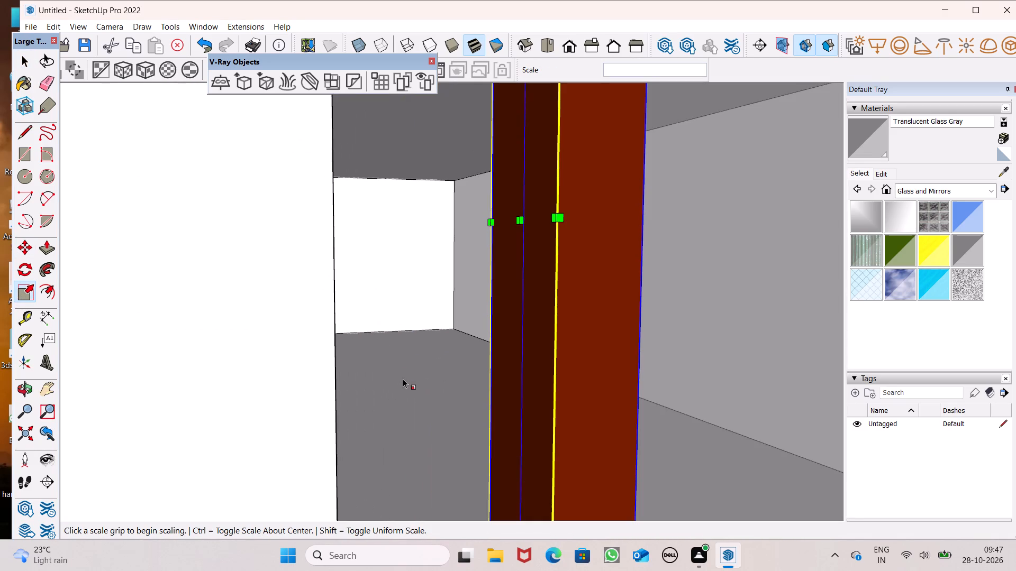
drag(433, 331, 376, 348)
scroll(385, 325, down, 10)
key(space)
scroll(379, 336, down, 6)
scroll(495, 175, up, 7)
middle_drag(470, 231, 497, 140)
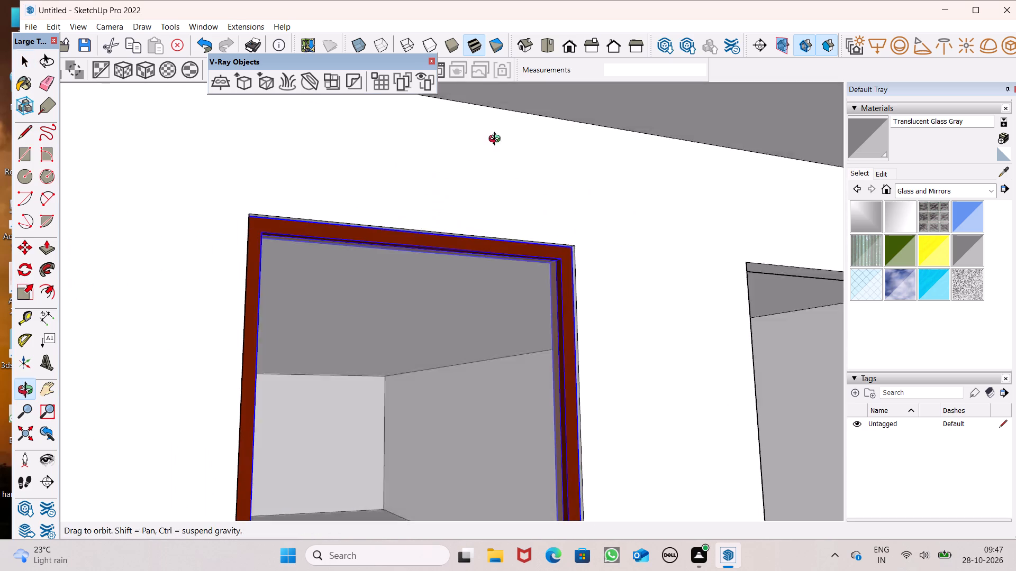
middle_drag(497, 140, 489, 158)
middle_drag(474, 188, 470, 194)
middle_click(430, 232)
scroll(430, 232, up, 1)
key(space)
scroll(403, 190, down, 19)
middle_drag(395, 225, 317, 265)
click(171, 200)
Copy the fitted top-floor window about 6' 9" sideways into the adjacent opening nearer the wood cladding, matching the lower corners.
scroll(316, 253, down, 3)
middle_drag(427, 277, 380, 307)
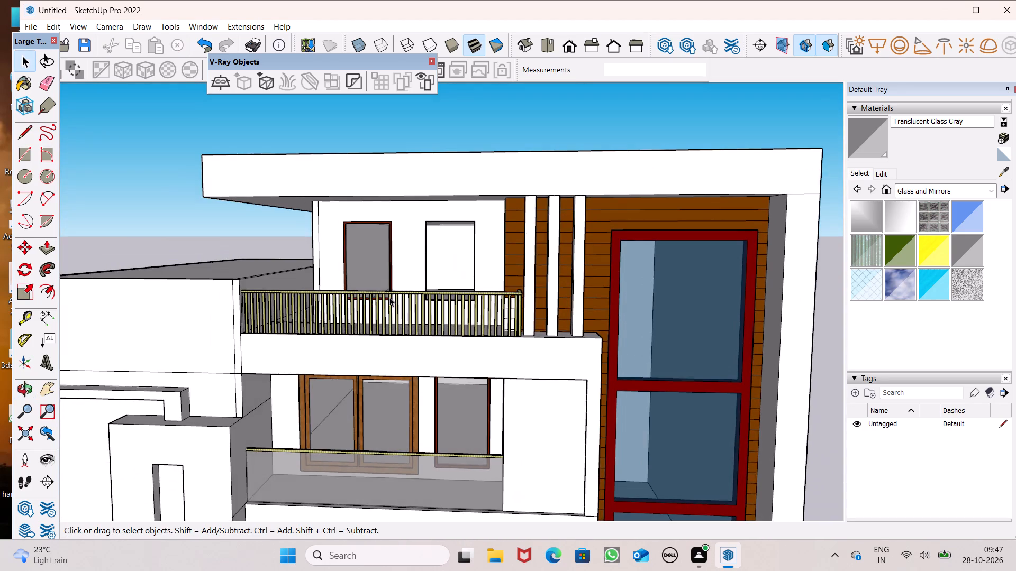
scroll(438, 225, up, 5)
drag(279, 286, 282, 292)
drag(312, 296, 320, 309)
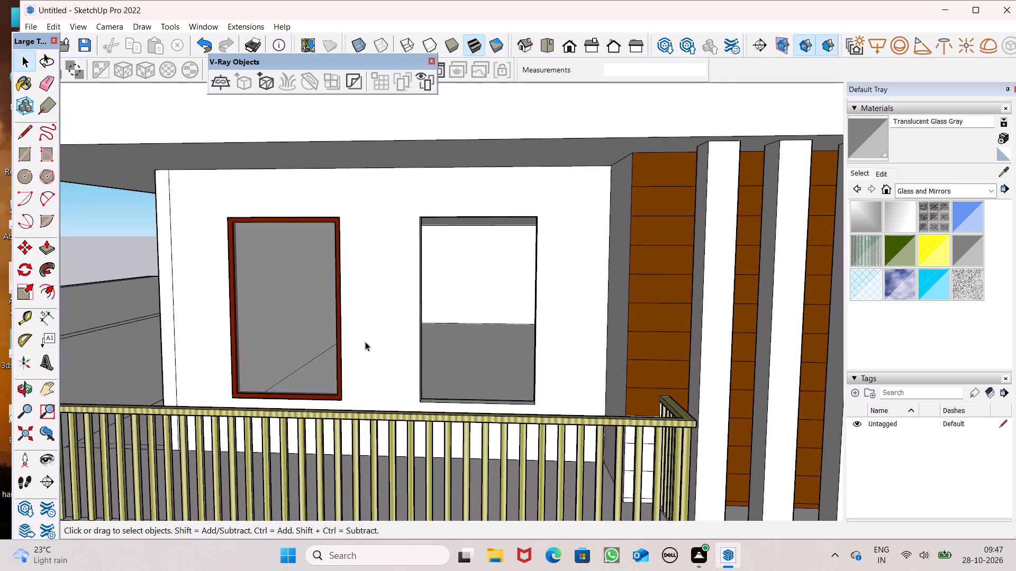
click(313, 324)
key(m)
key(Return)
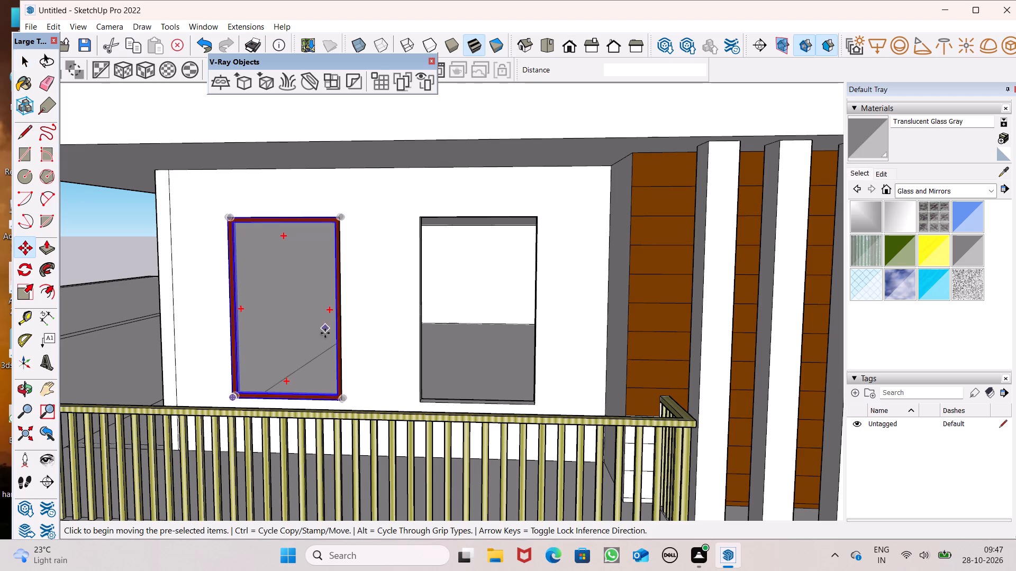
drag(342, 400, 413, 402)
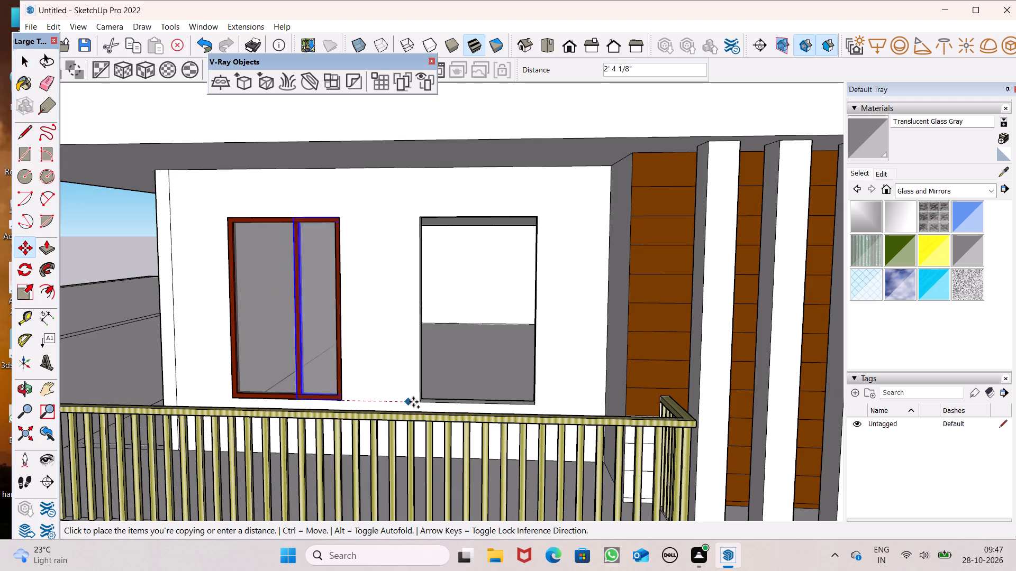
drag(413, 402, 530, 399)
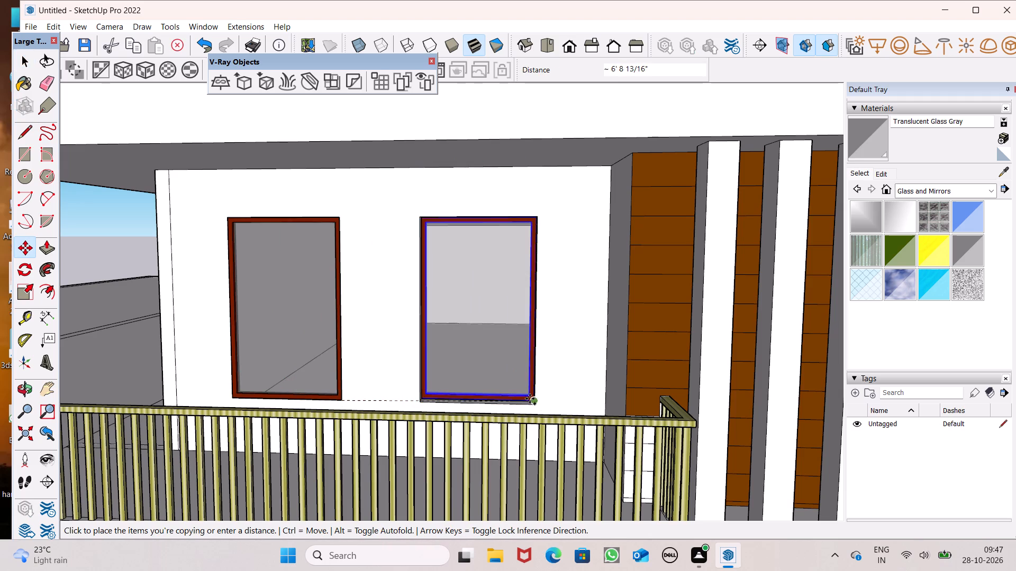
drag(530, 399, 531, 403)
scroll(516, 380, up, 6)
scroll(542, 377, down, 5)
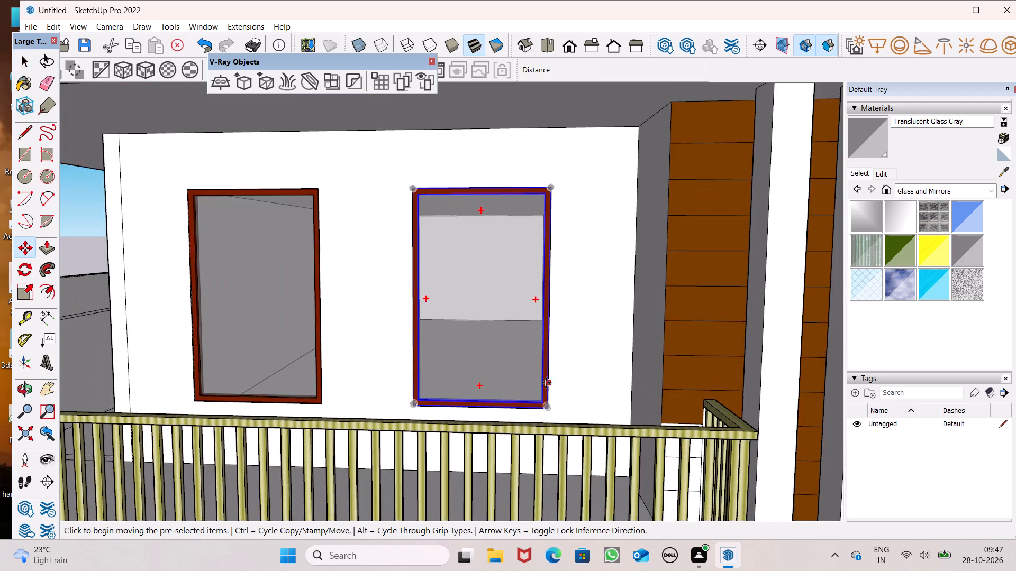
middle_drag(550, 374, 564, 430)
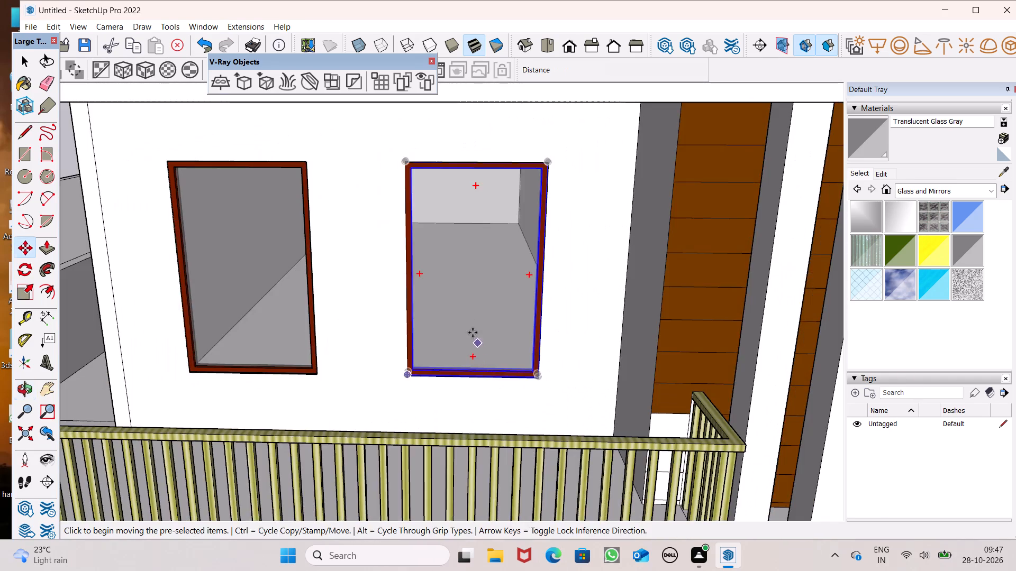
key(space)
scroll(462, 302, down, 8)
key(space)
scroll(429, 260, down, 6)
click(294, 122)
scroll(451, 335, down, 4)
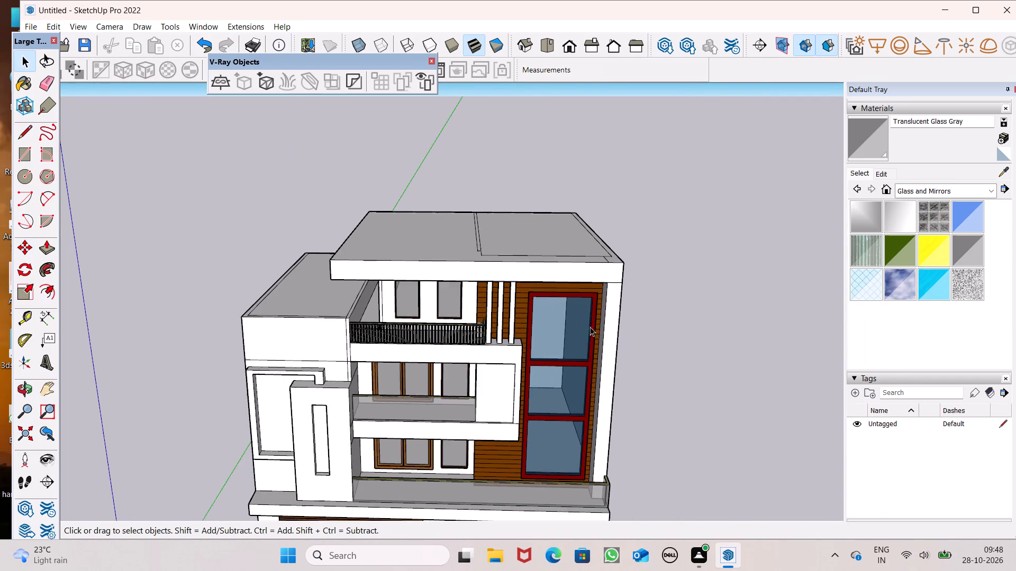
Erase the dividing strip and inner outline segments across the top face of the upper roof slab.
scroll(509, 178, up, 2)
scroll(38, 219, down, 4)
middle_drag(77, 278, 4, 418)
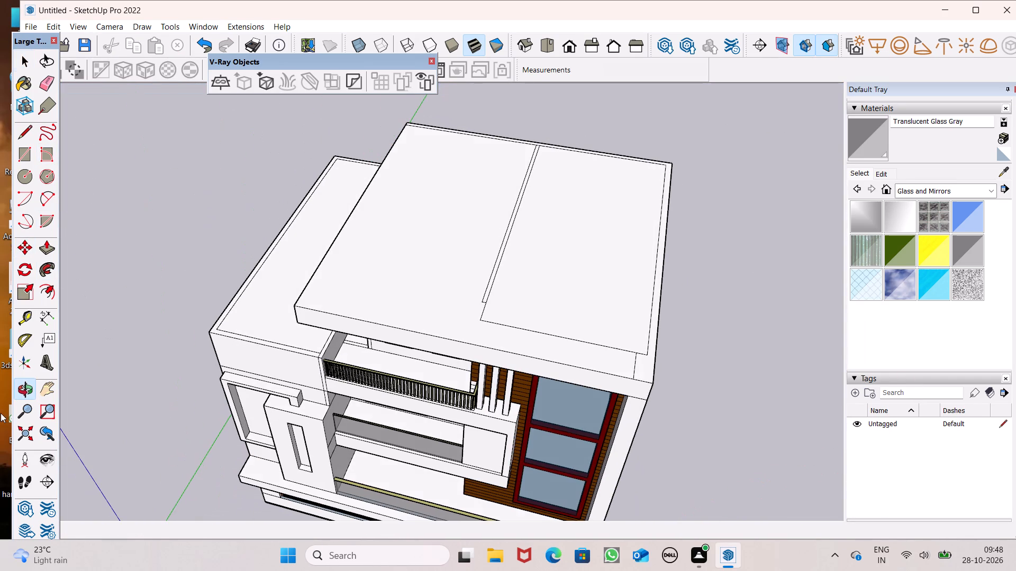
click(47, 86)
scroll(452, 229, up, 6)
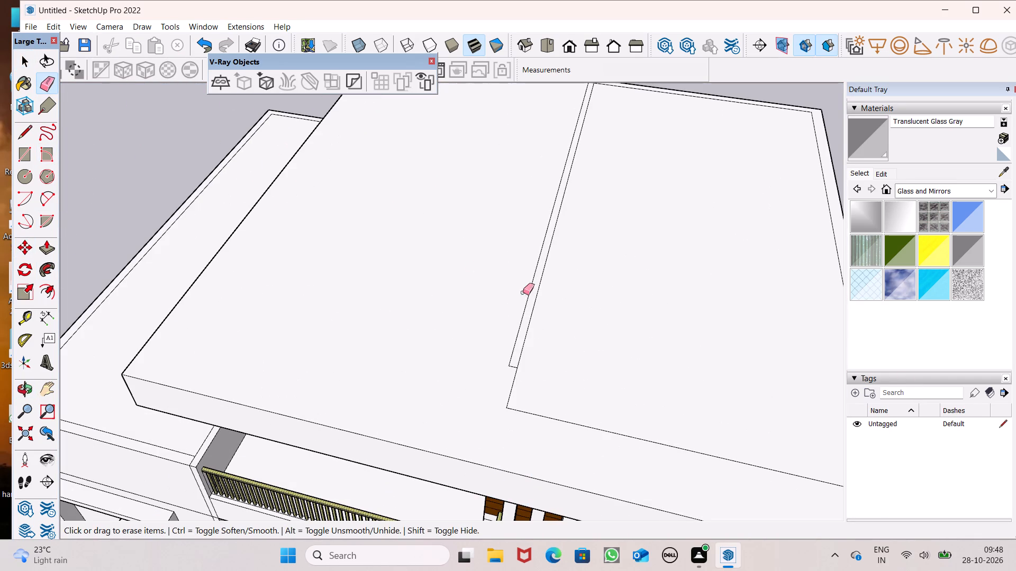
drag(522, 294, 552, 411)
scroll(436, 201, down, 8)
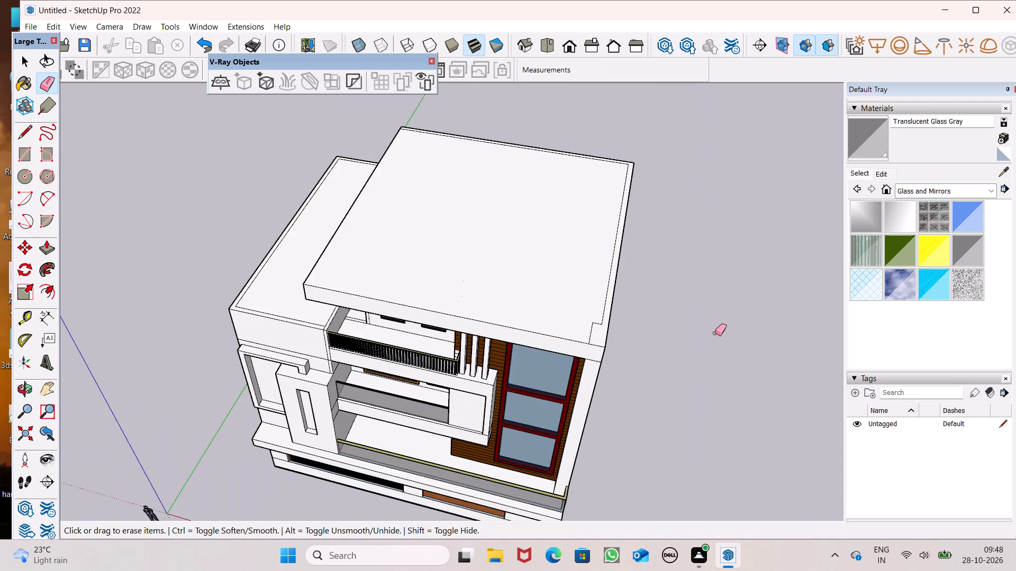
Erase the remaining inset border lines along the side and rear edges of the upper roof slab, including leftover fragments.
scroll(718, 334, up, 6)
drag(523, 336, 556, 294)
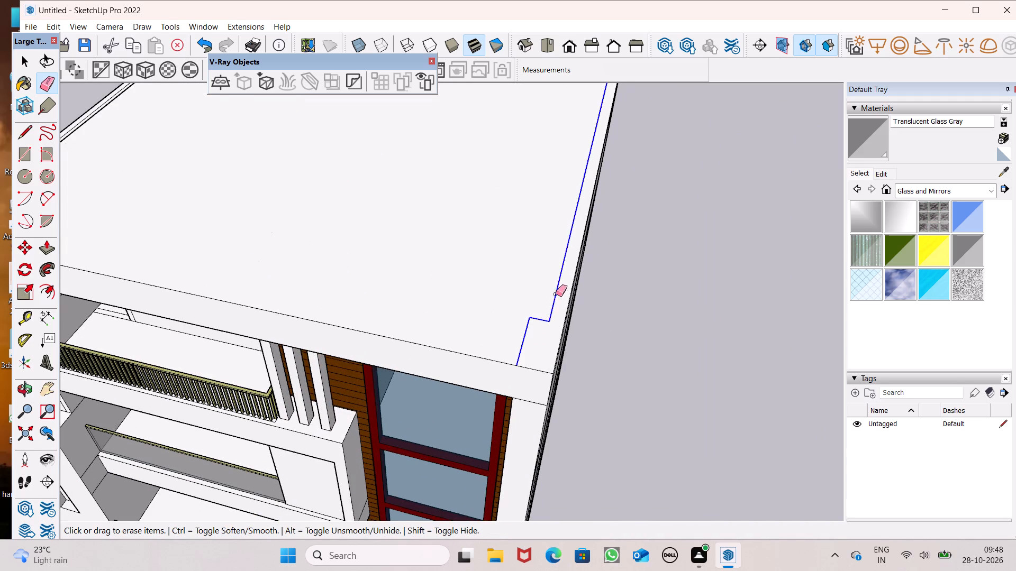
scroll(507, 377, down, 10)
scroll(457, 139, up, 7)
scroll(586, 246, up, 5)
click(630, 252)
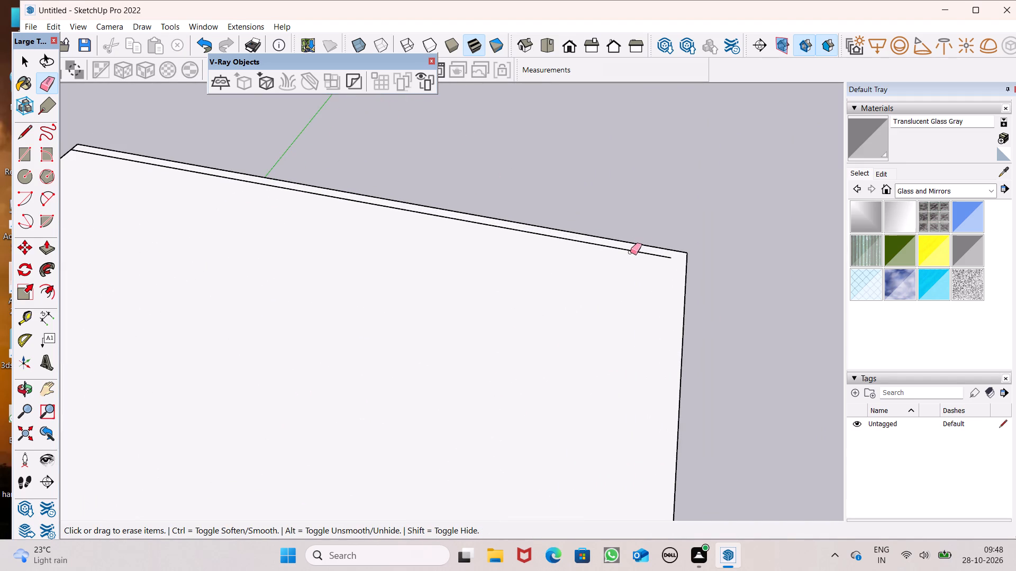
scroll(599, 168, down, 2)
scroll(380, 180, up, 5)
click(377, 204)
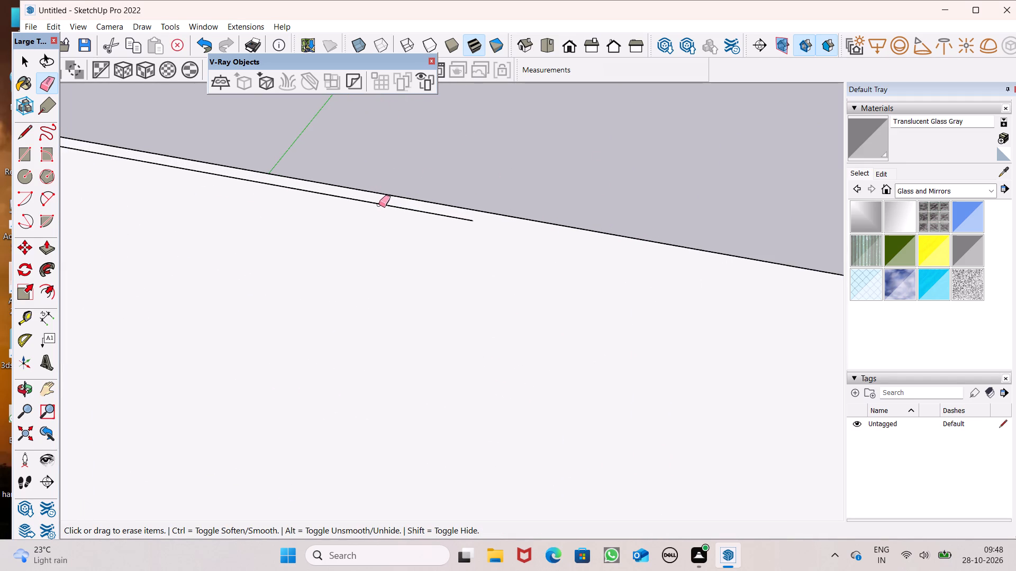
drag(443, 219, 423, 212)
drag(292, 187, 312, 201)
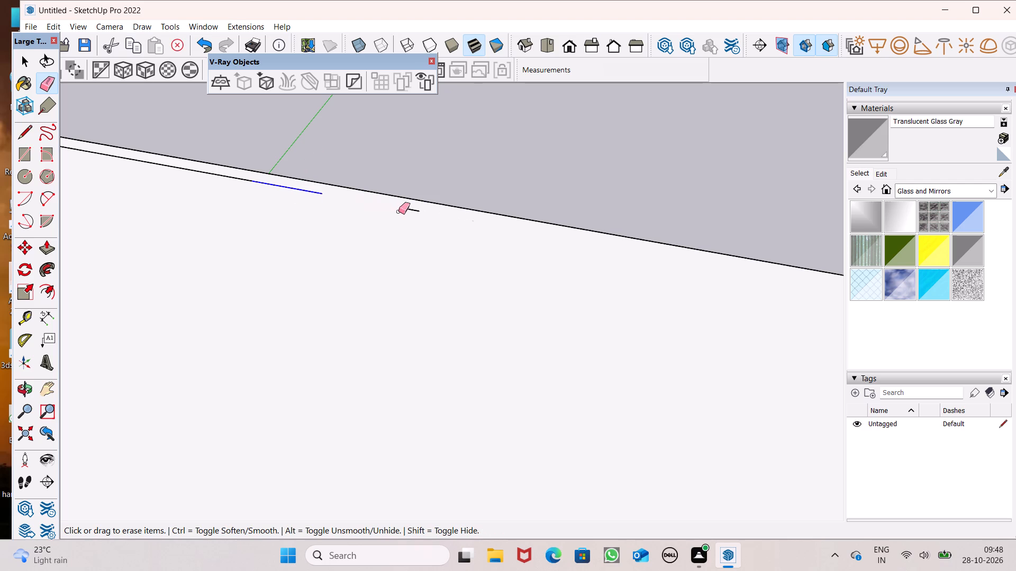
click(412, 211)
drag(230, 174, 237, 183)
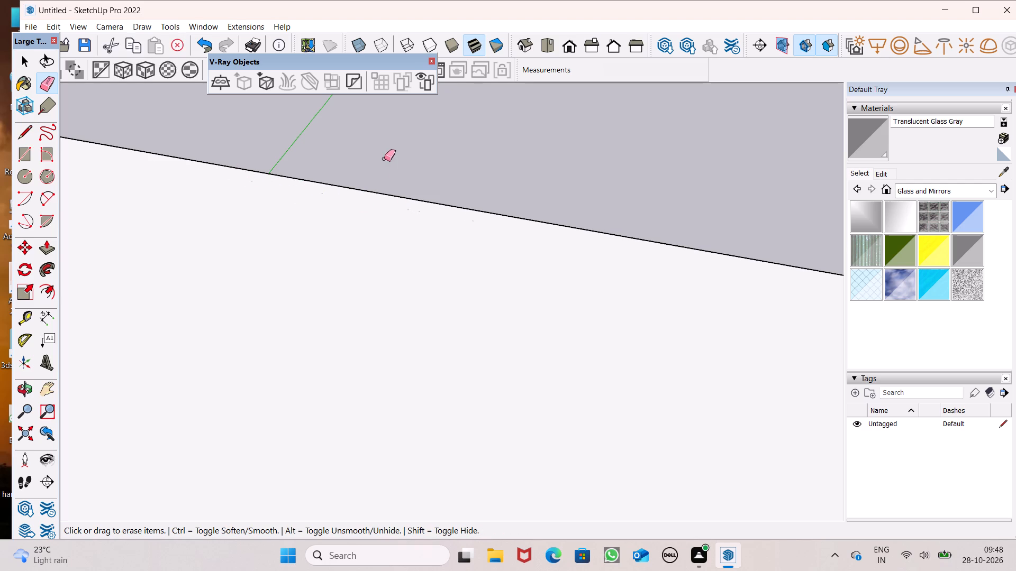
Erase the inset line along the rear edge of the lower side block's roof.
scroll(396, 187, down, 15)
middle_drag(143, 366, 554, 96)
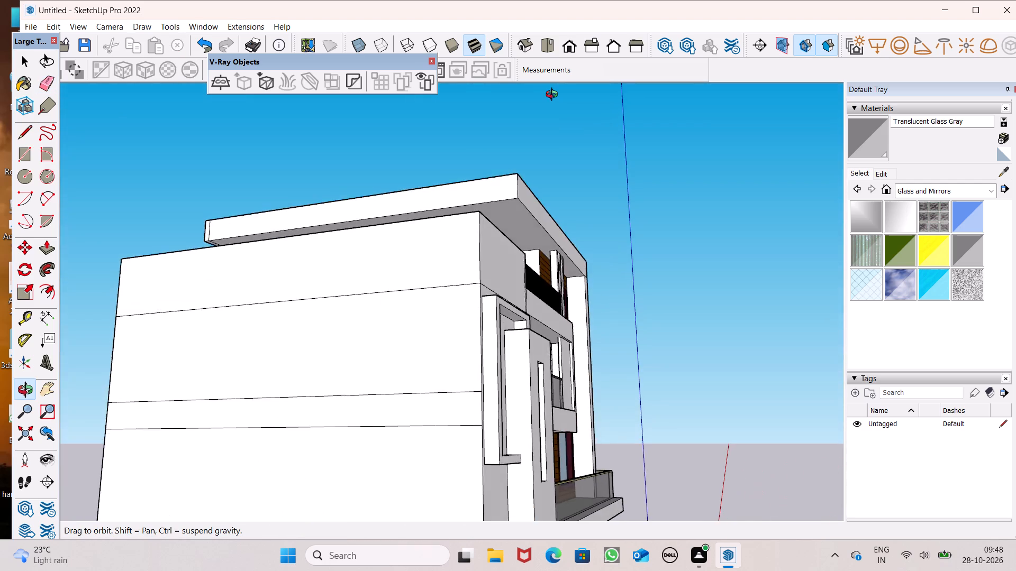
middle_drag(554, 96, 612, 201)
scroll(229, 376, up, 6)
scroll(216, 290, up, 5)
drag(263, 275, 251, 280)
scroll(305, 226, down, 5)
scroll(297, 393, up, 5)
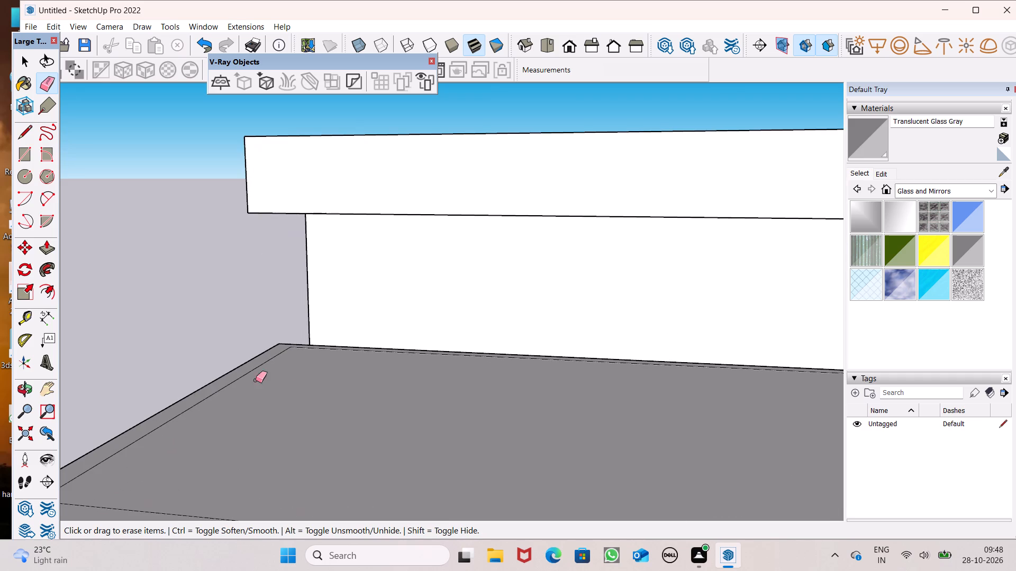
drag(251, 372, 268, 366)
scroll(322, 319, down, 6)
Erase the remaining inset lines along the wall-side, outer and front edges of the lower side block's roof.
middle_drag(339, 369, 544, 483)
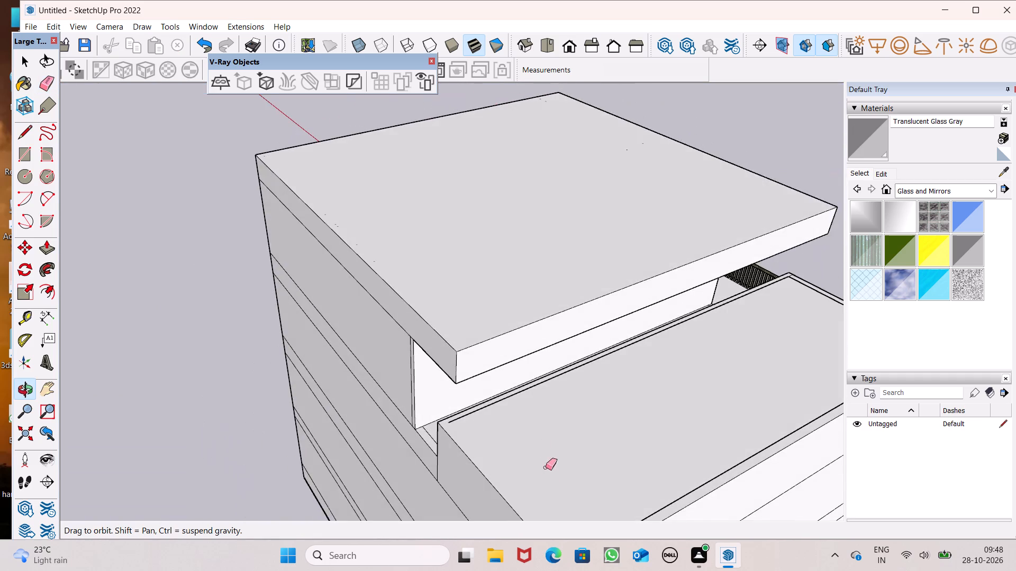
scroll(518, 431, up, 4)
scroll(412, 420, up, 6)
drag(431, 408, 439, 426)
scroll(373, 390, down, 8)
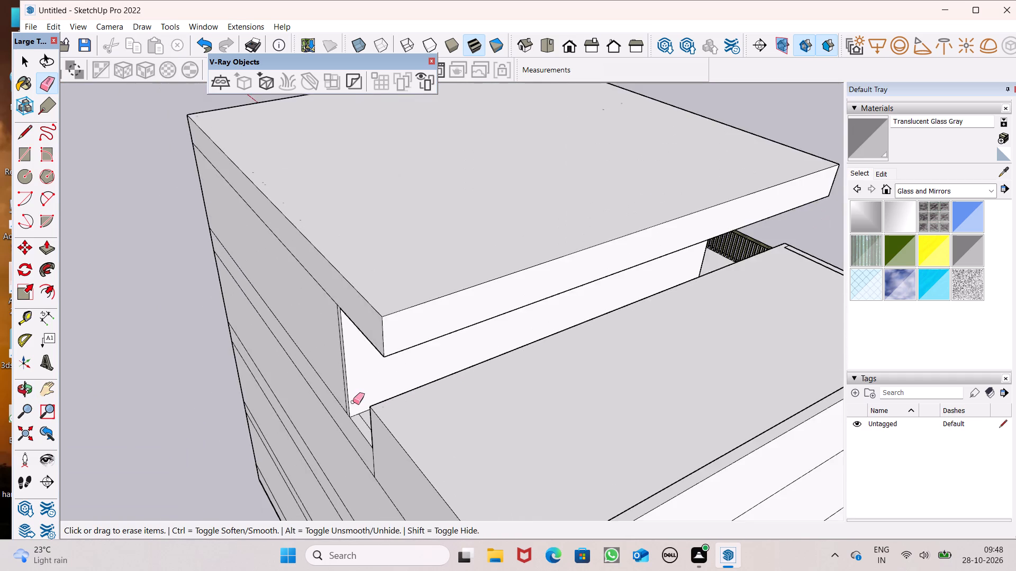
scroll(331, 391, down, 5)
scroll(562, 401, up, 6)
scroll(791, 343, up, 6)
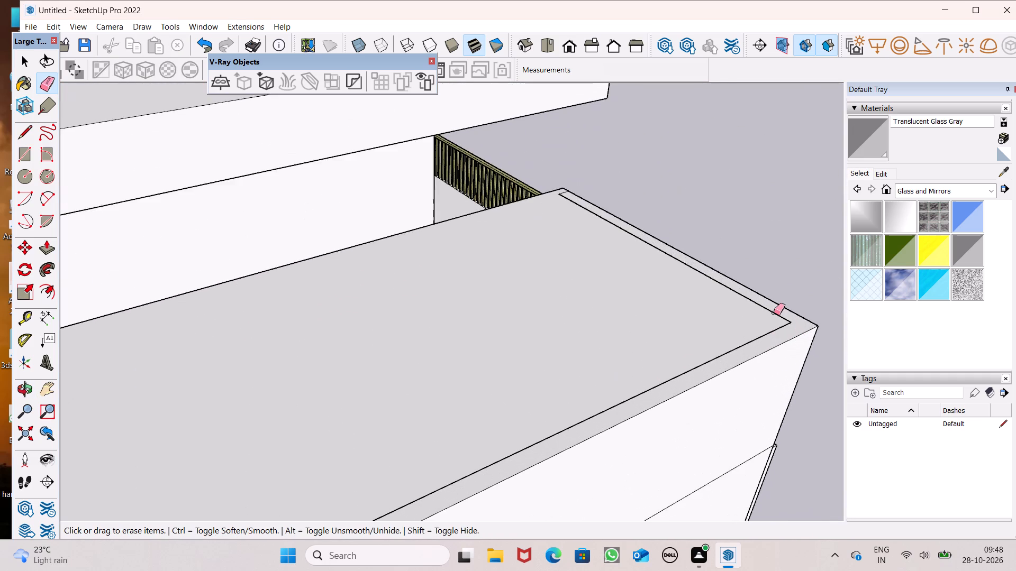
scroll(774, 312, up, 4)
drag(797, 325, 784, 333)
scroll(528, 118, up, 5)
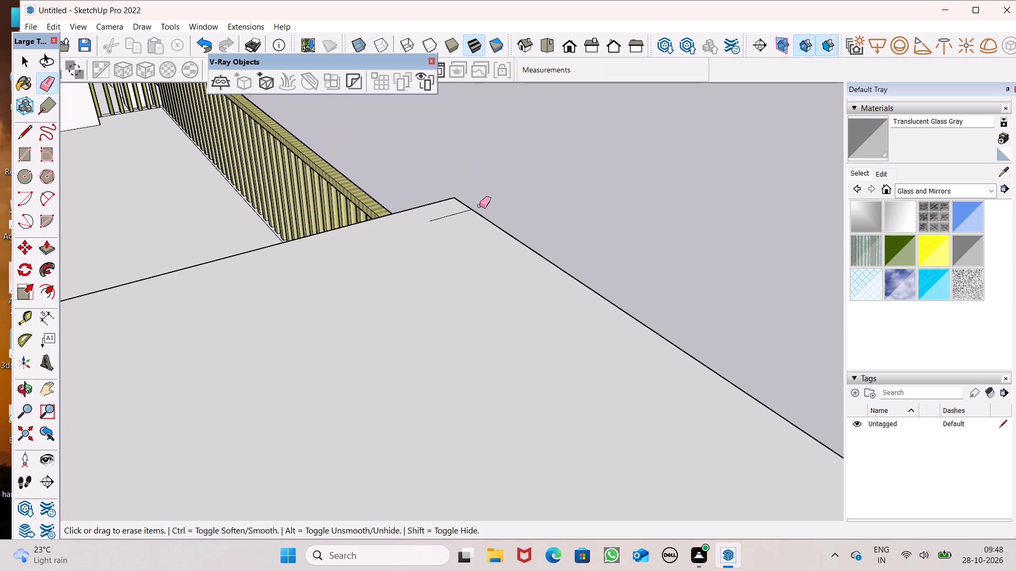
drag(451, 205, 451, 218)
scroll(470, 180, down, 6)
key(space)
Draw a small rectangle about 7 1/2" wide by 1' 9" high hanging from the top edge of the side block's front wall.
middle_drag(541, 257, 0, 275)
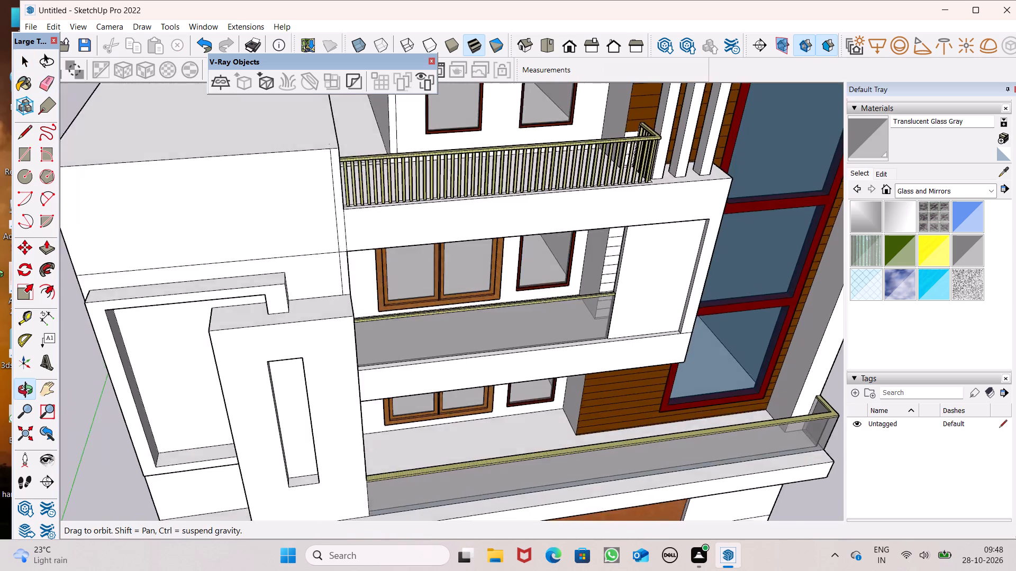
middle_drag(0, 275, 0, 238)
scroll(158, 256, down, 5)
scroll(266, 202, down, 5)
middle_drag(292, 238, 282, 193)
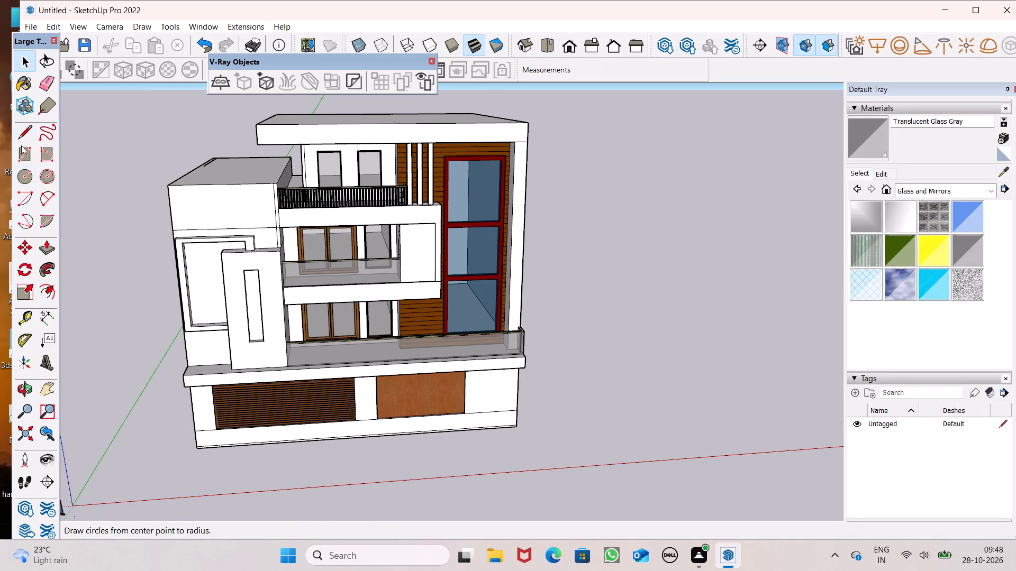
click(32, 155)
scroll(205, 286, up, 6)
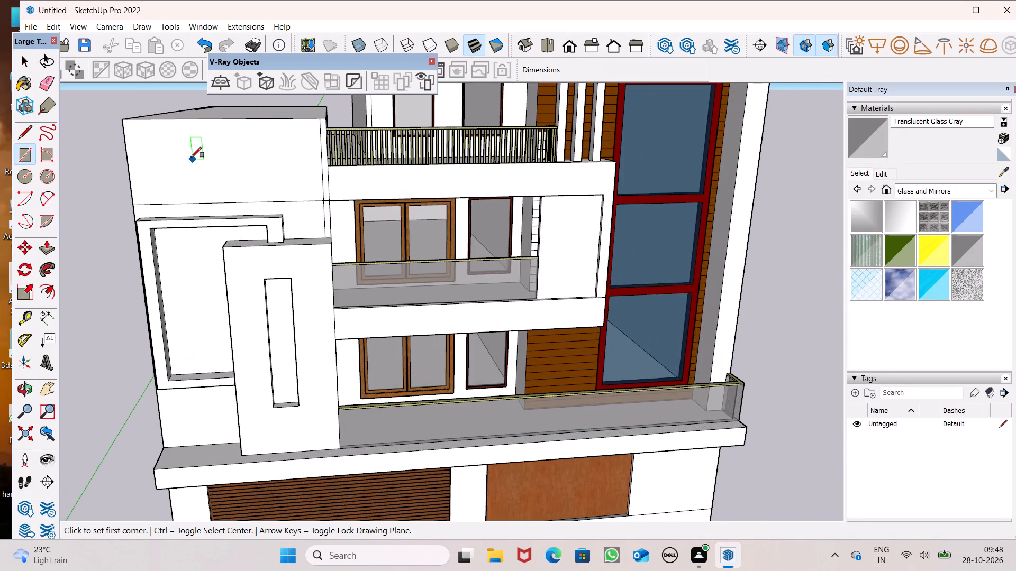
scroll(191, 156, up, 4)
scroll(232, 254, down, 2)
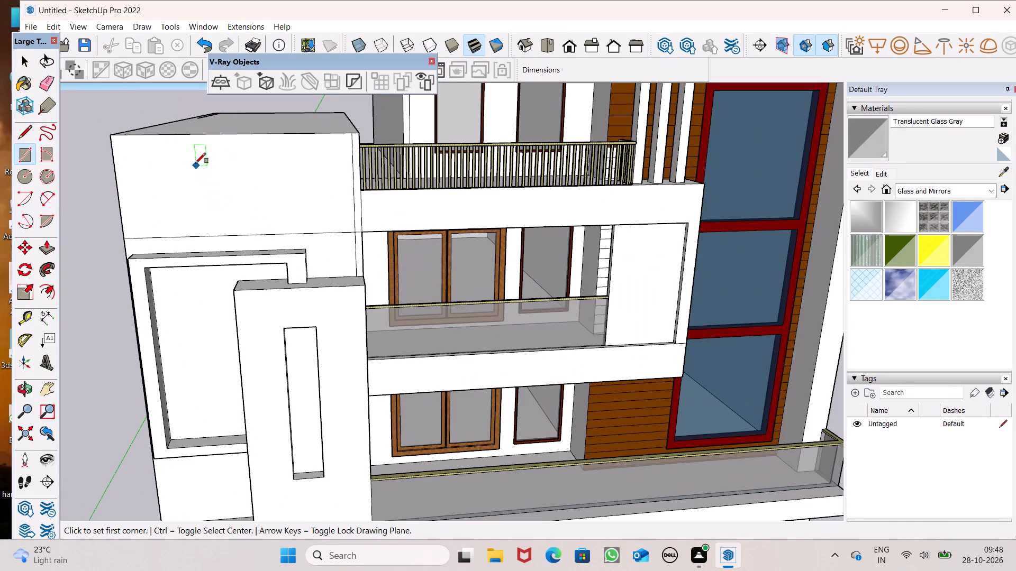
scroll(194, 125, up, 5)
scroll(223, 160, down, 4)
scroll(178, 150, up, 3)
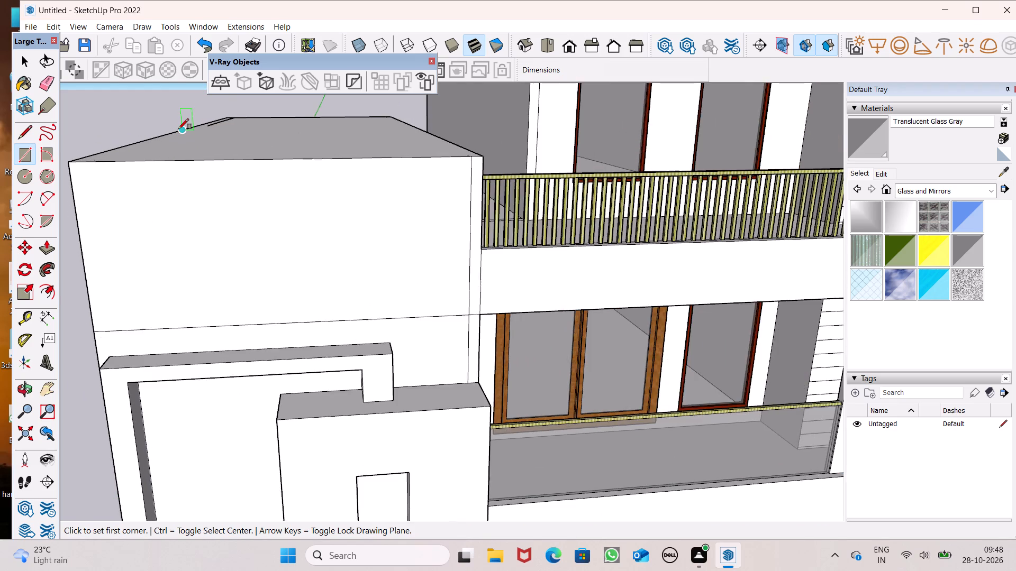
scroll(229, 167, down, 3)
middle_drag(242, 172, 232, 102)
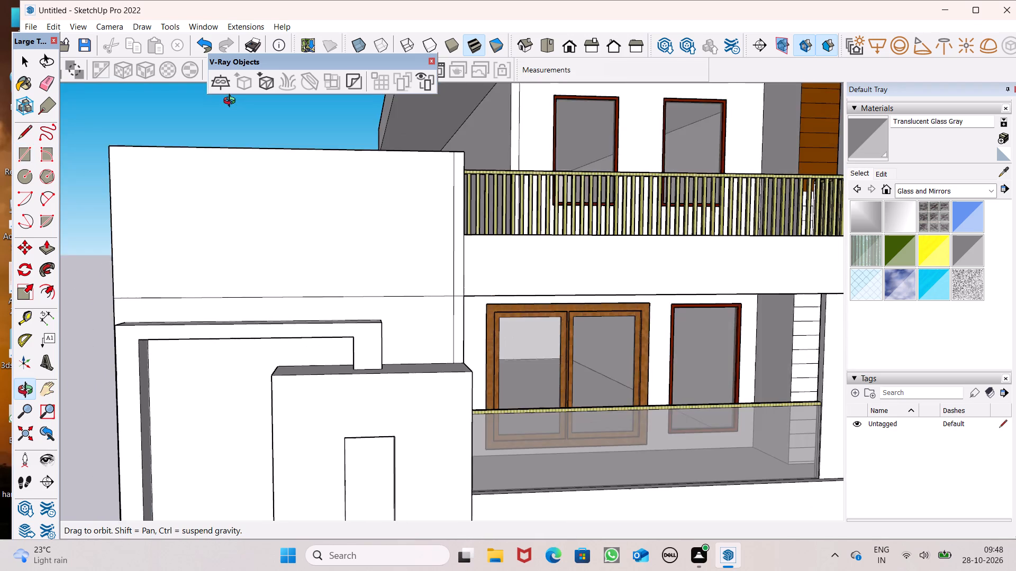
middle_drag(232, 102, 238, 129)
scroll(241, 137, up, 5)
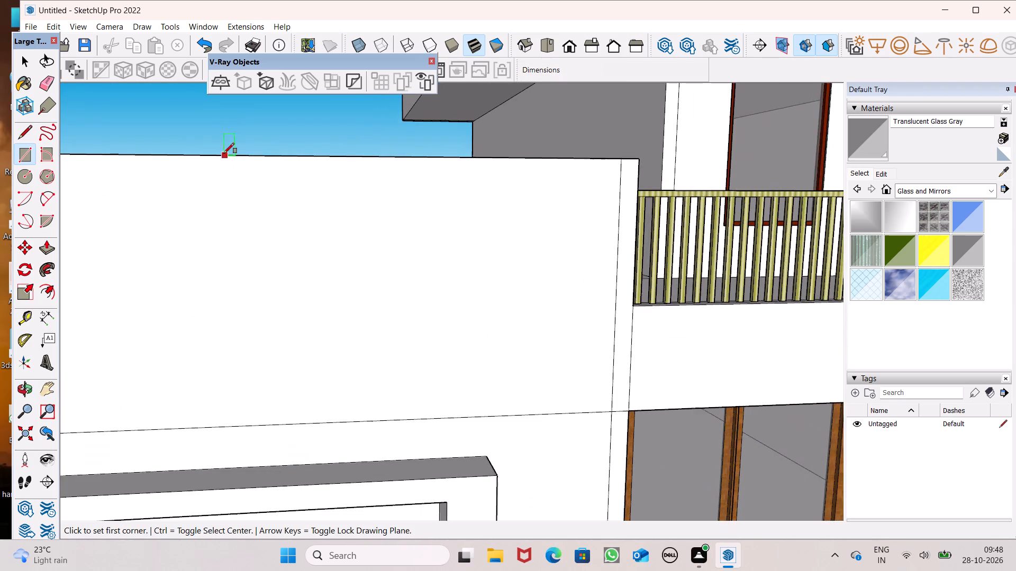
scroll(229, 158, down, 4)
middle_drag(282, 216, 265, 222)
scroll(247, 172, down, 1)
scroll(230, 154, up, 3)
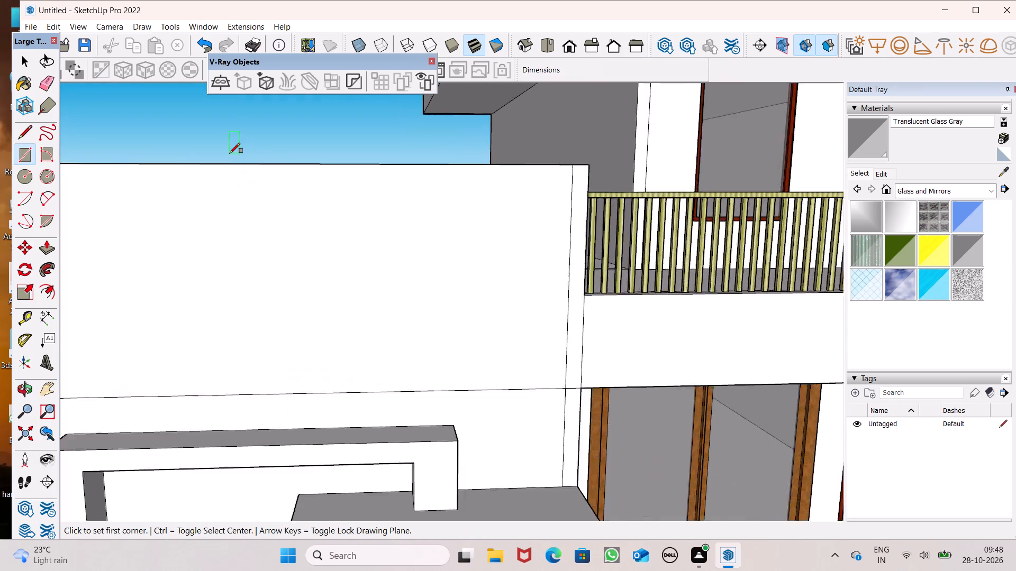
scroll(230, 153, up, 1)
scroll(242, 169, down, 9)
middle_drag(302, 210, 265, 220)
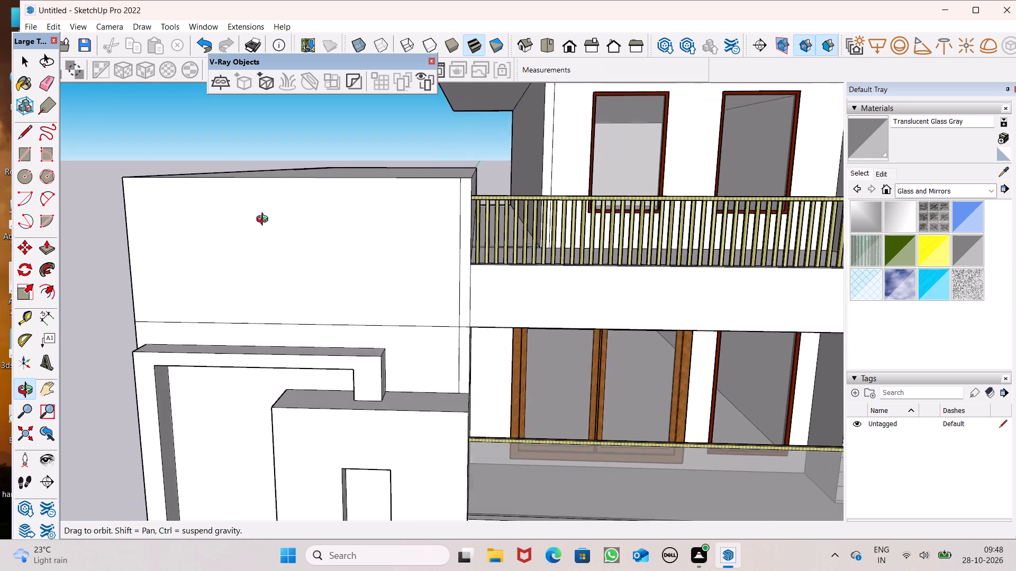
middle_drag(265, 220, 265, 217)
scroll(237, 160, up, 4)
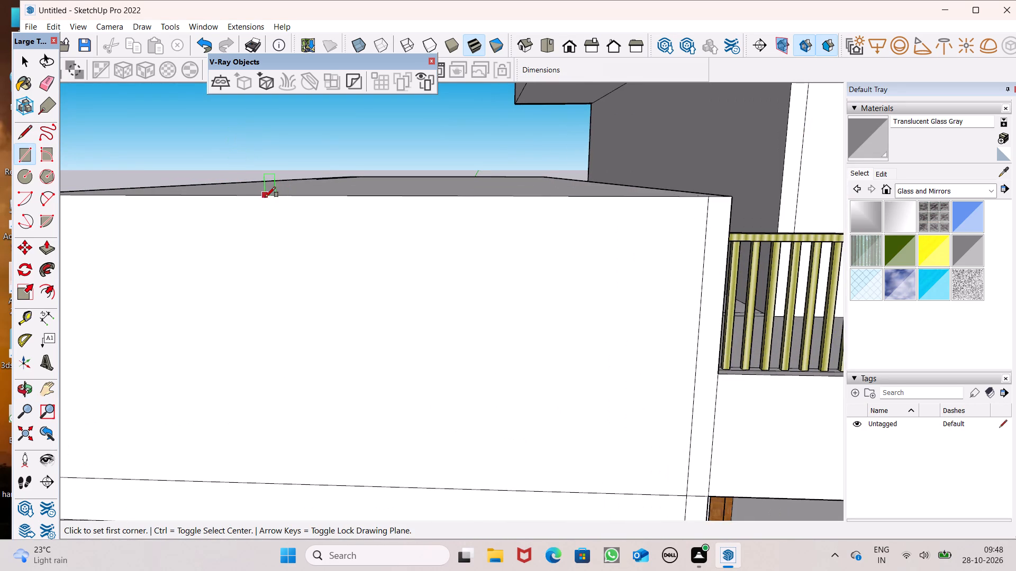
click(265, 197)
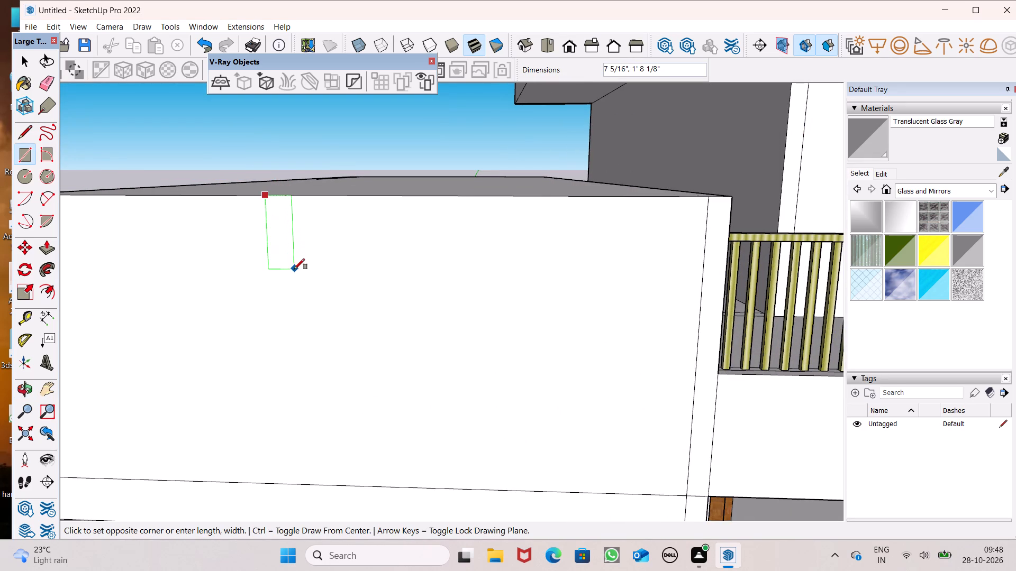
click(295, 273)
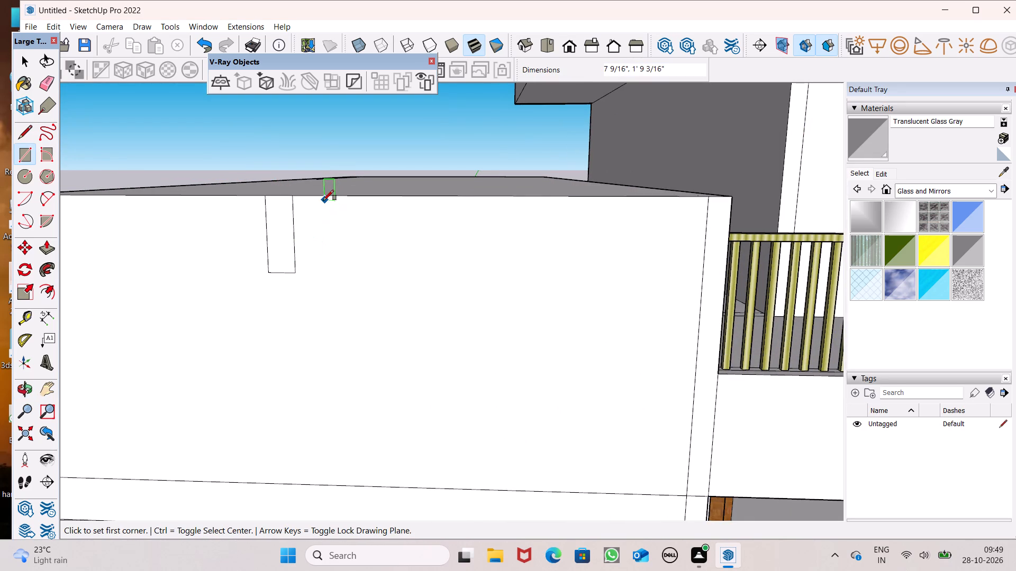
Draw a taller rectangle about 1' wide by 3' 3" high beside it from the same top edge, nearer the railing.
drag(323, 198, 329, 207)
click(370, 337)
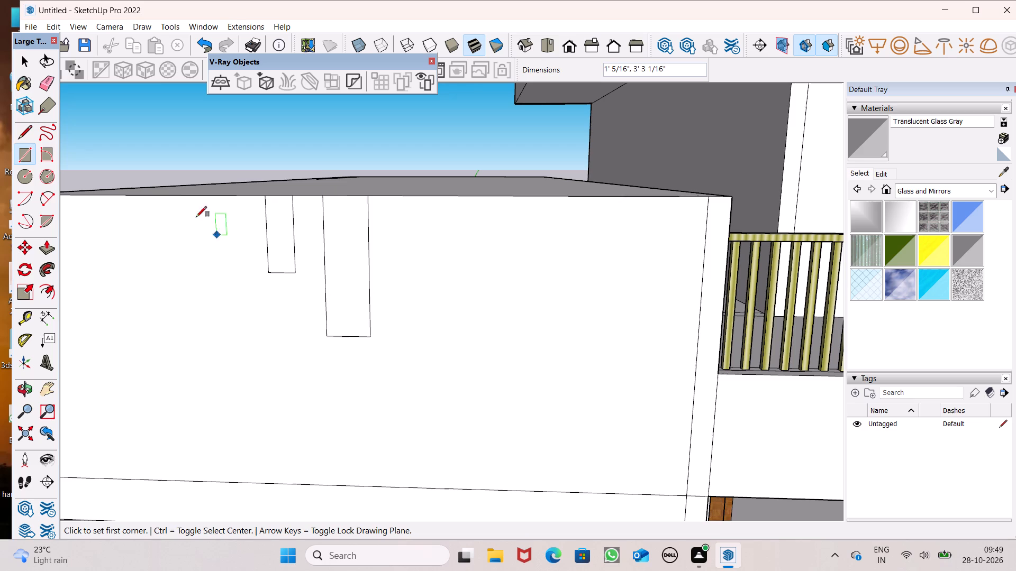
click(195, 196)
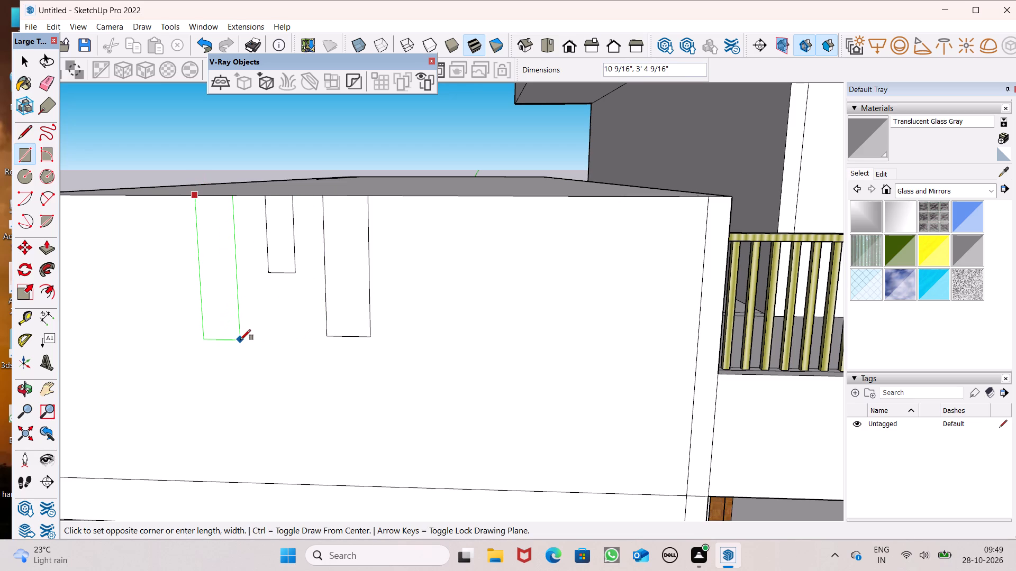
key(space)
Copy the taller rectangle with its edges about 2' 9" sideways to the other side of the small rectangle.
click(334, 265)
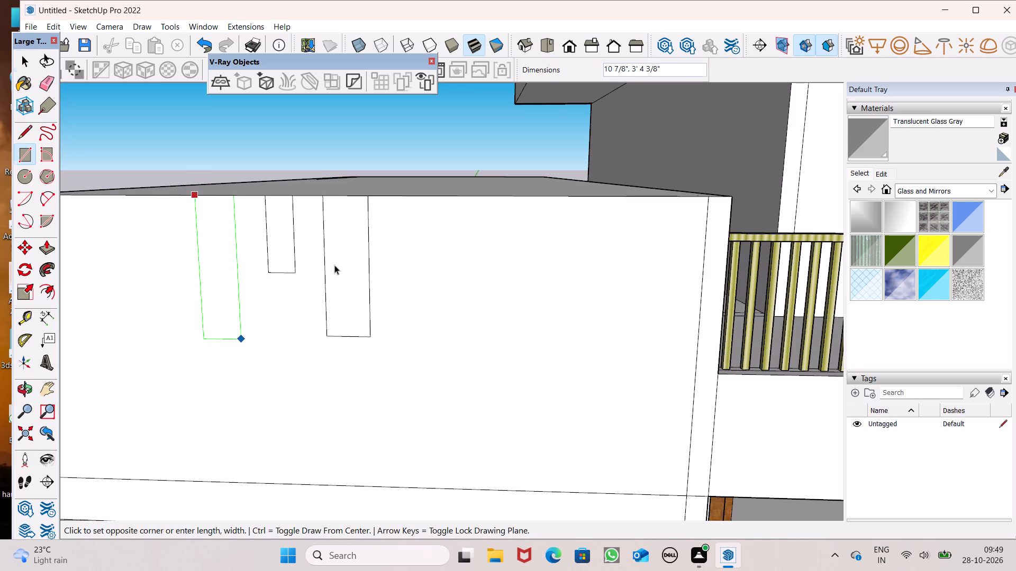
click(347, 266)
double_click(337, 296)
scroll(471, 253, down, 5)
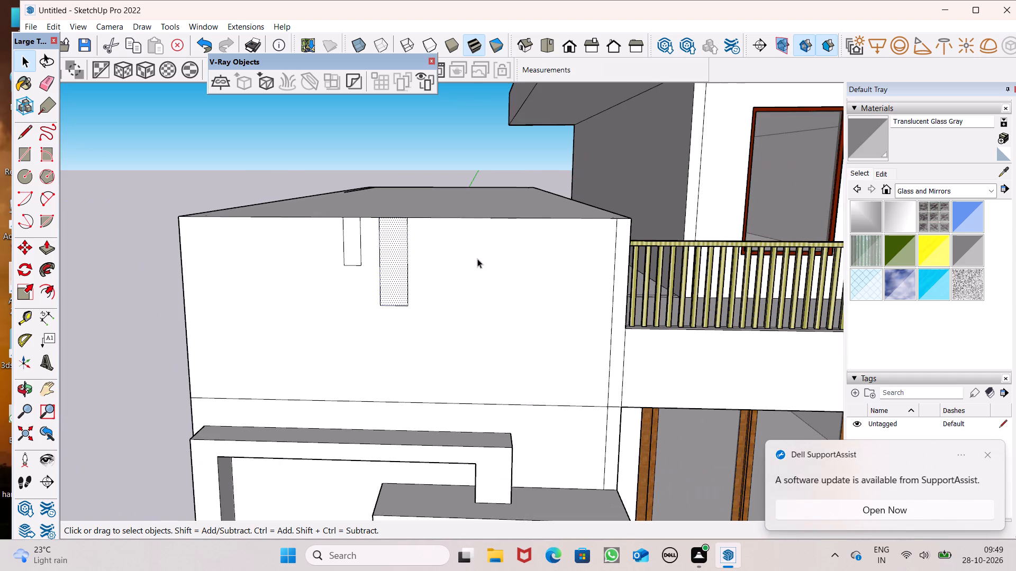
middle_click(478, 259)
drag(263, 168, 268, 169)
scroll(382, 265, up, 3)
click(400, 261)
click(400, 257)
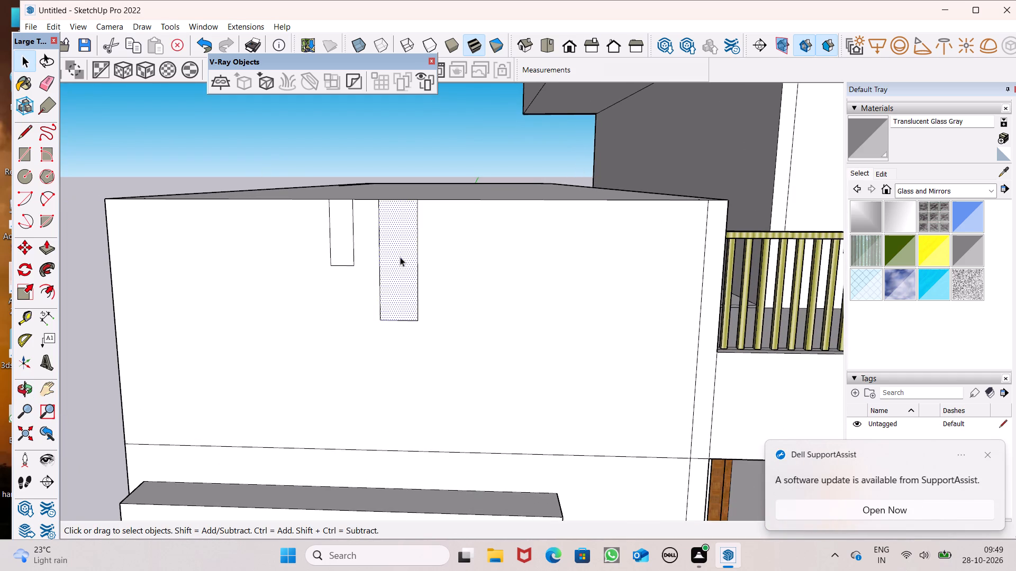
double_click(400, 257)
click(78, 120)
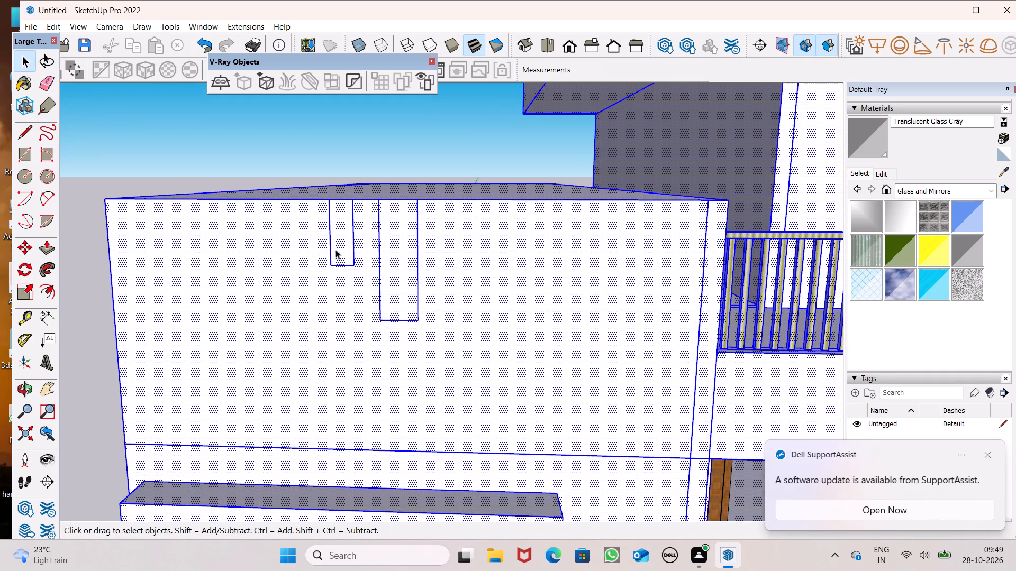
click(397, 254)
click(393, 255)
double_click(388, 254)
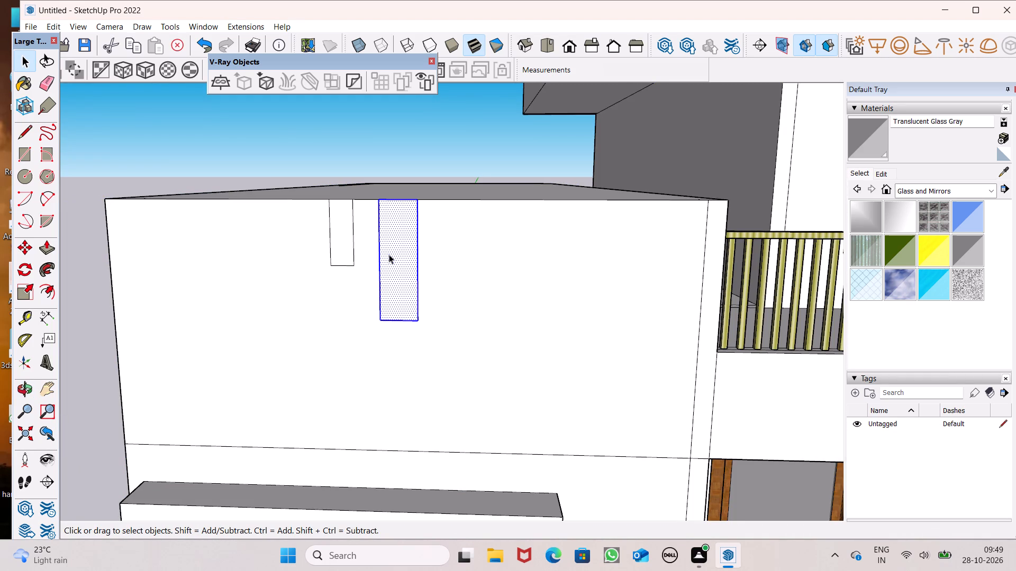
key(m)
key(Return)
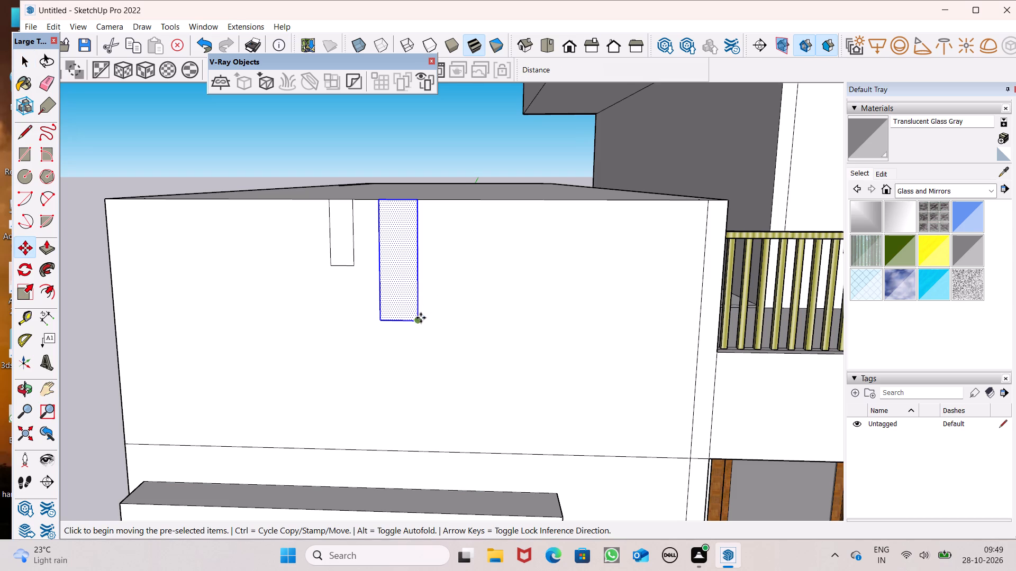
drag(421, 319, 316, 320)
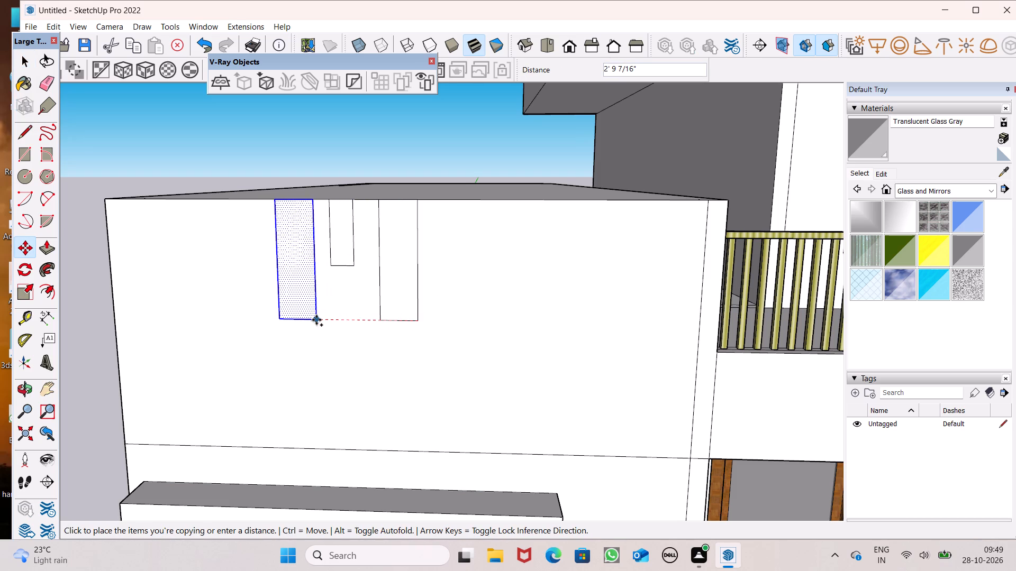
Place the copied tall rectangle about 2' 11" from the original, on the far side of the small rectangle.
drag(316, 320, 311, 326)
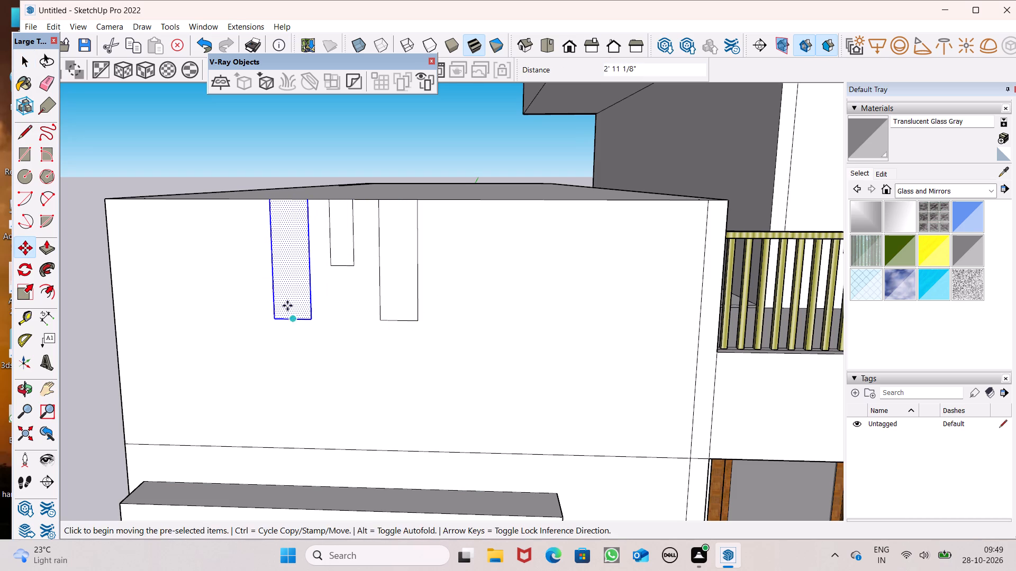
key(space)
click(139, 156)
Push/Pull all three hanging rectangles on the side block's front wall outward by about 5".
scroll(155, 136, down, 4)
middle_drag(241, 218, 304, 230)
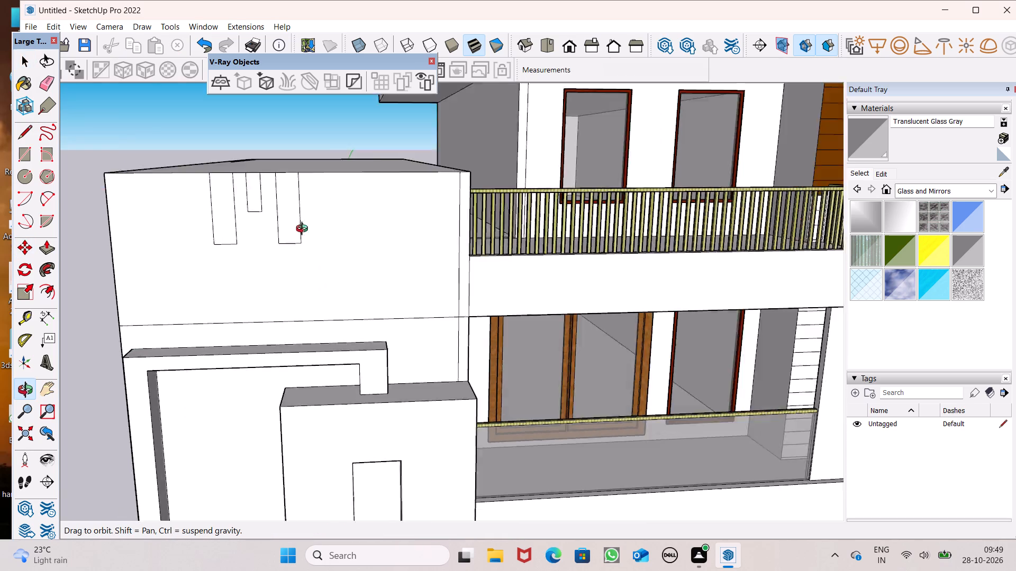
middle_drag(304, 230, 473, 393)
scroll(493, 411, up, 1)
scroll(300, 236, down, 1)
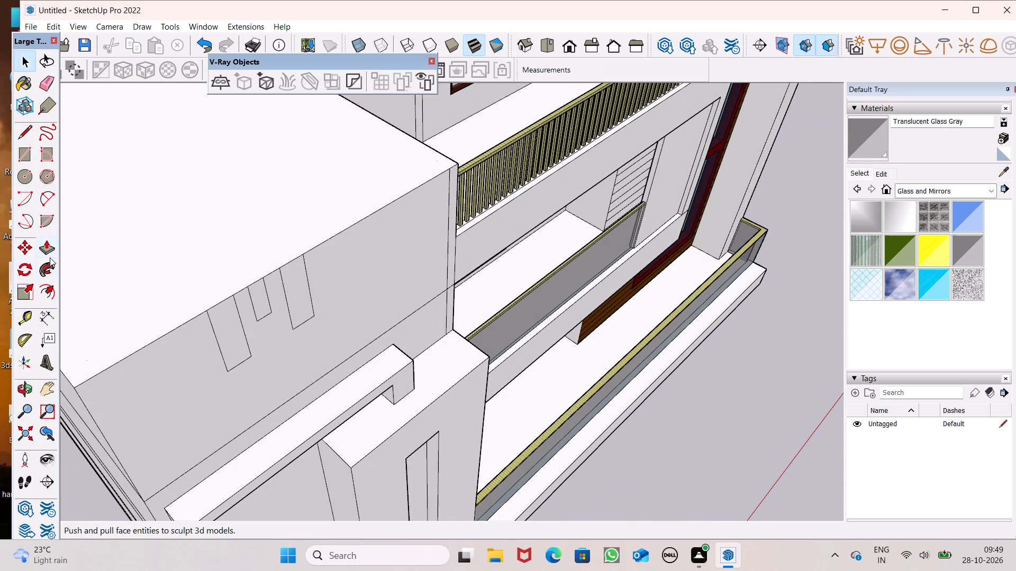
click(47, 252)
scroll(254, 361, up, 4)
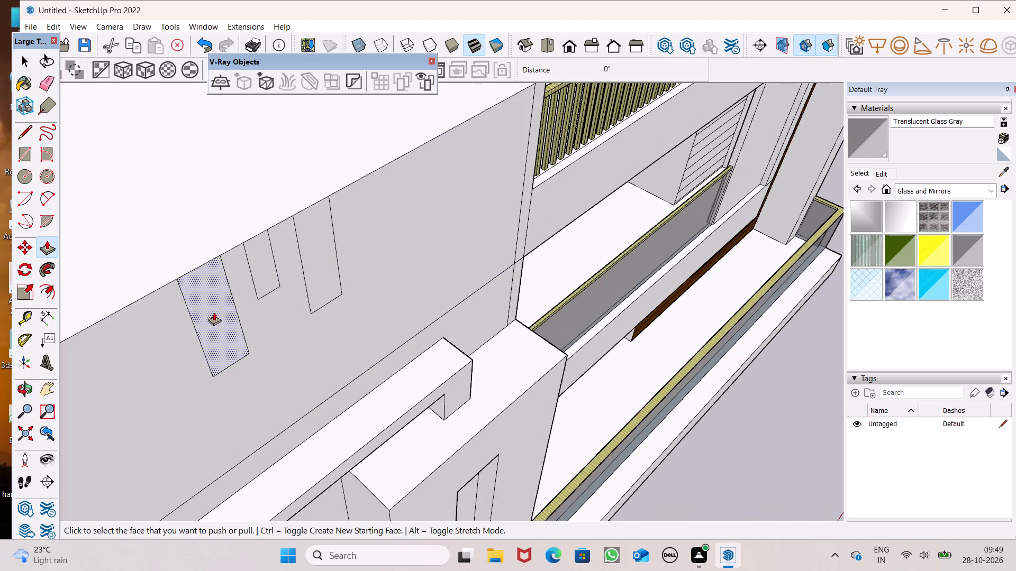
scroll(214, 312, up, 3)
ctrl+drag(229, 316, 243, 320)
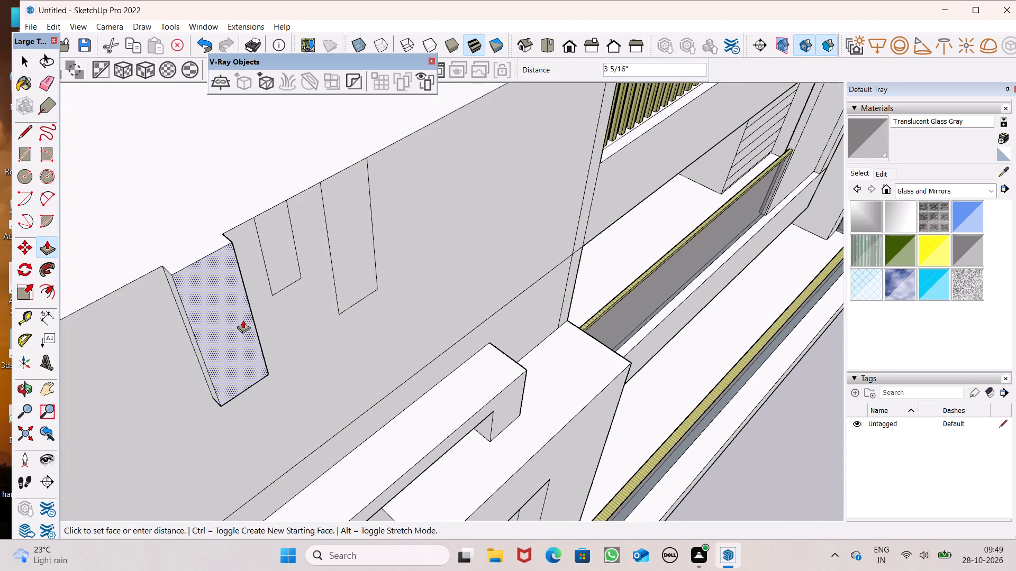
ctrl+drag(243, 320, 249, 322)
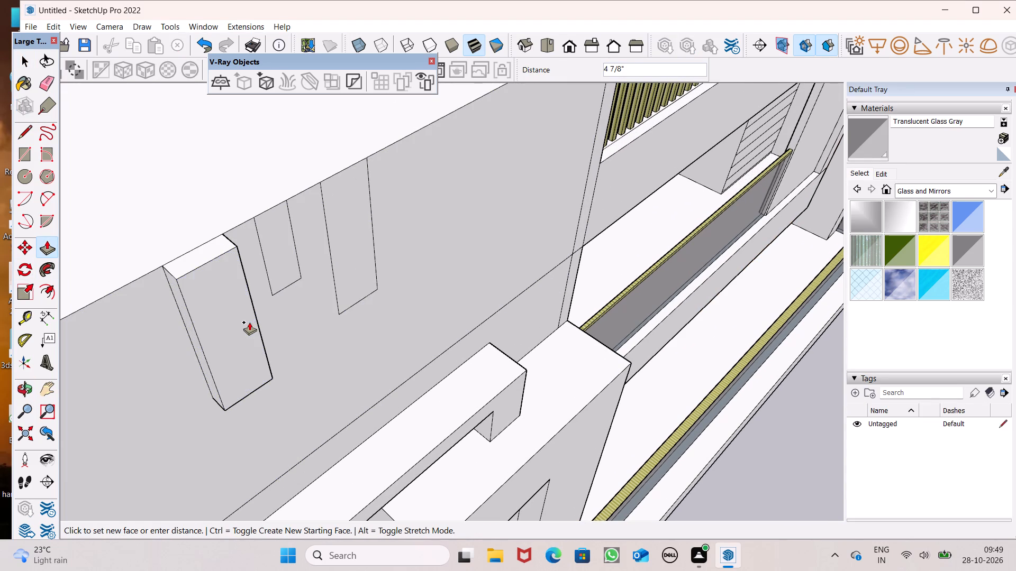
ctrl+drag(249, 322, 250, 321)
drag(277, 284, 252, 311)
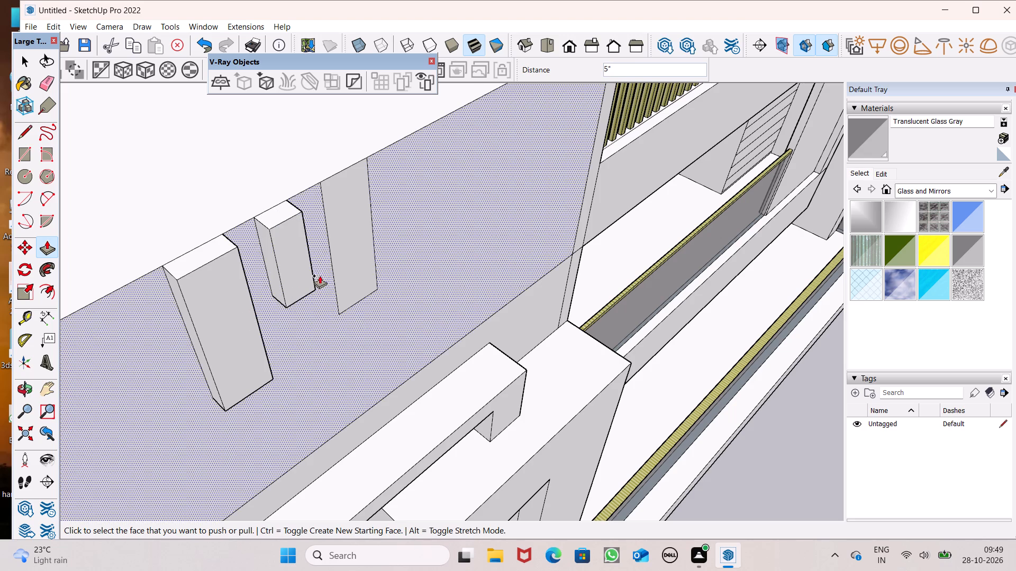
drag(335, 251, 306, 288)
key(space)
Paint the recessed panel inside the side block's projecting frame with Translucent Glass Blue.
scroll(250, 237, down, 2)
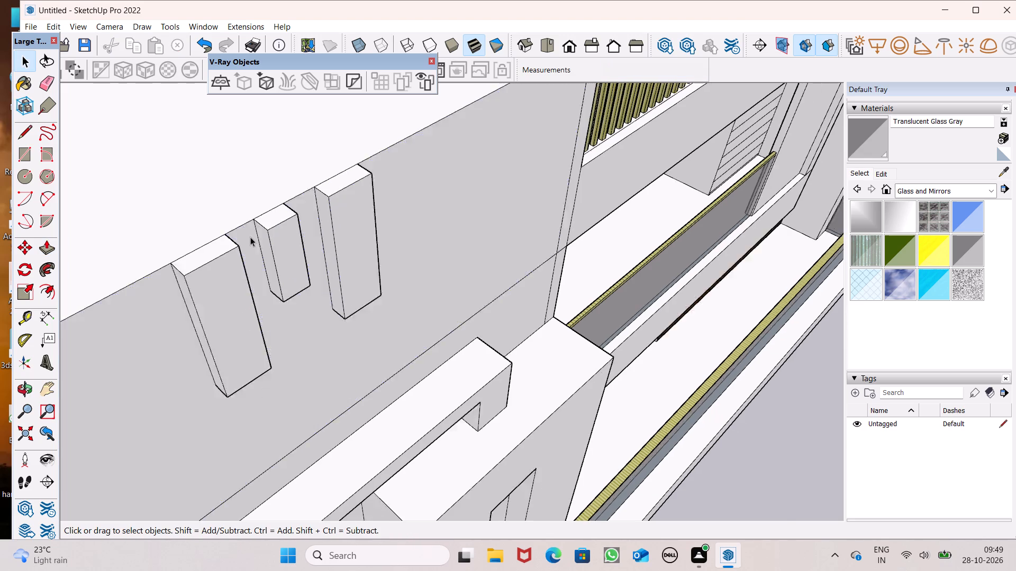
scroll(250, 237, down, 4)
scroll(256, 164, down, 9)
middle_drag(279, 269, 210, 185)
scroll(129, 172, up, 1)
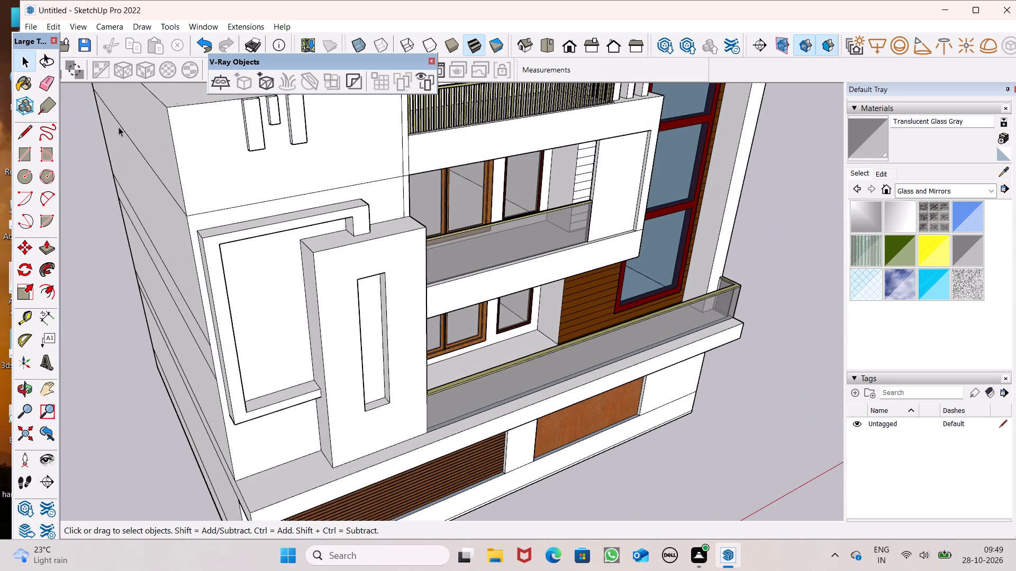
scroll(197, 140, up, 2)
scroll(220, 249, down, 1)
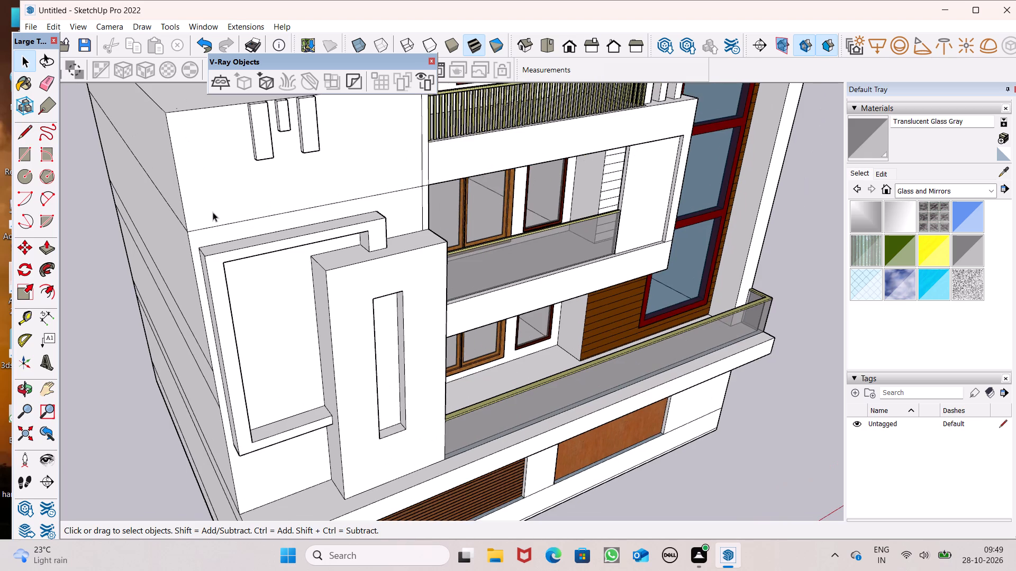
scroll(213, 211, up, 5)
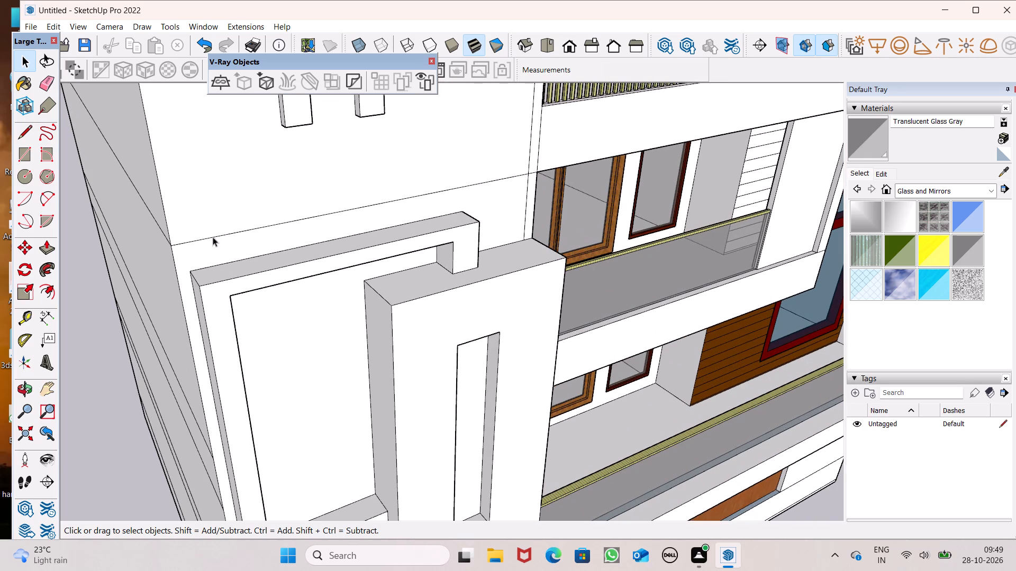
scroll(199, 174, down, 4)
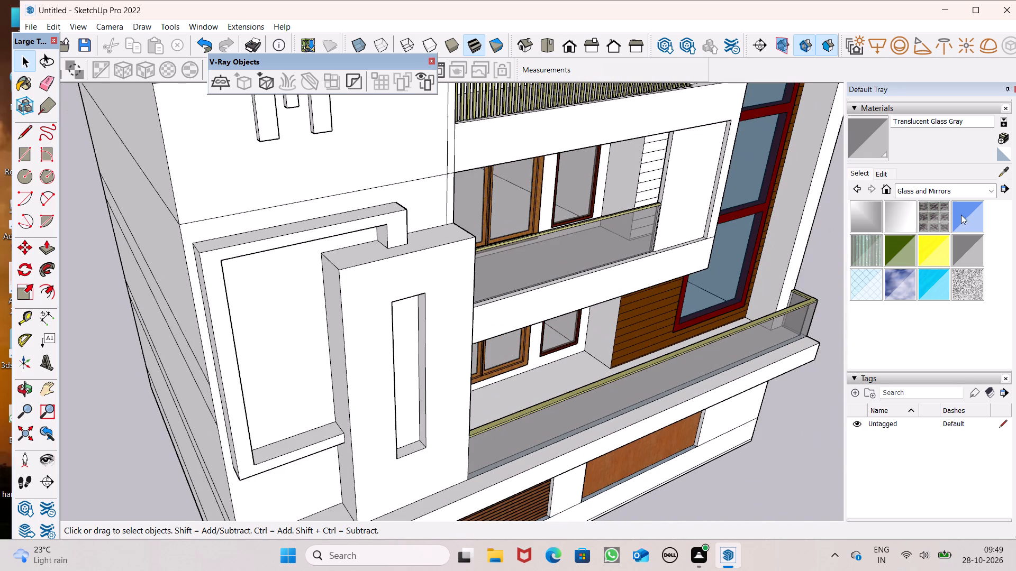
click(961, 215)
click(280, 355)
middle_drag(292, 345, 179, 208)
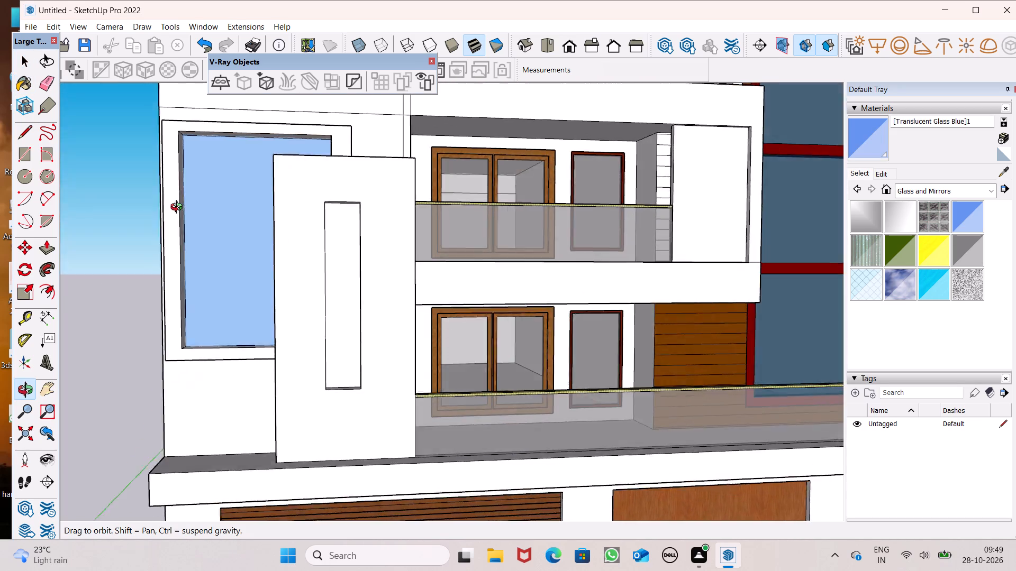
middle_drag(179, 208, 302, 338)
key(space)
Delete the horizontal line crossing the side block's front wall above the blue glass frame.
scroll(247, 282, down, 5)
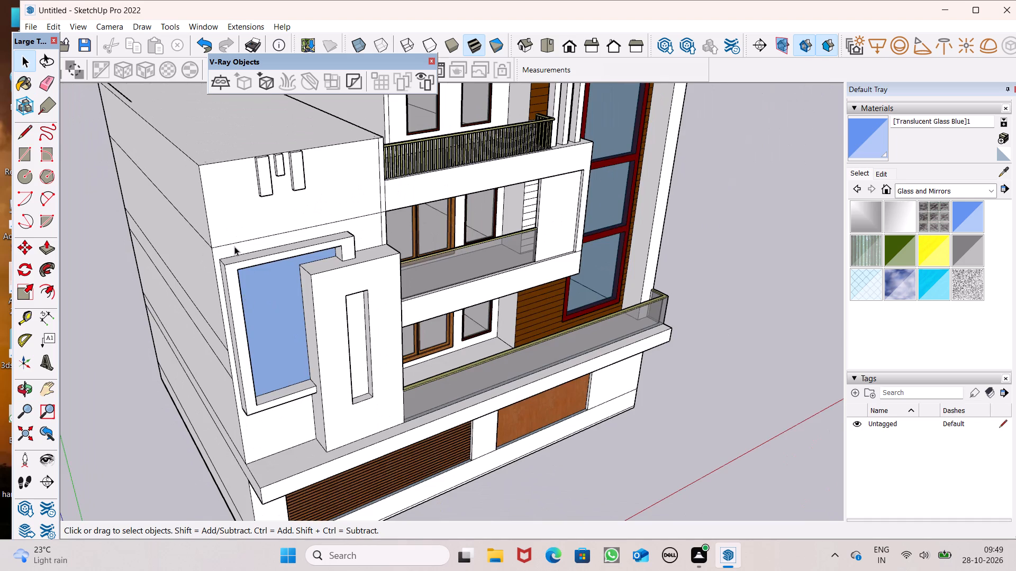
scroll(234, 246, down, 8)
middle_drag(262, 298, 189, 256)
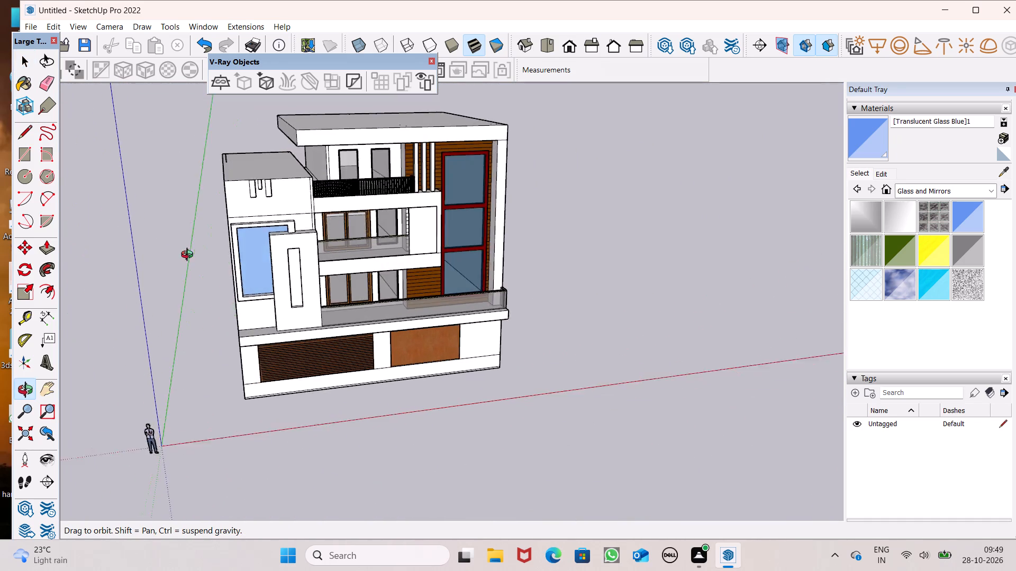
middle_drag(189, 256, 288, 248)
scroll(232, 208, up, 6)
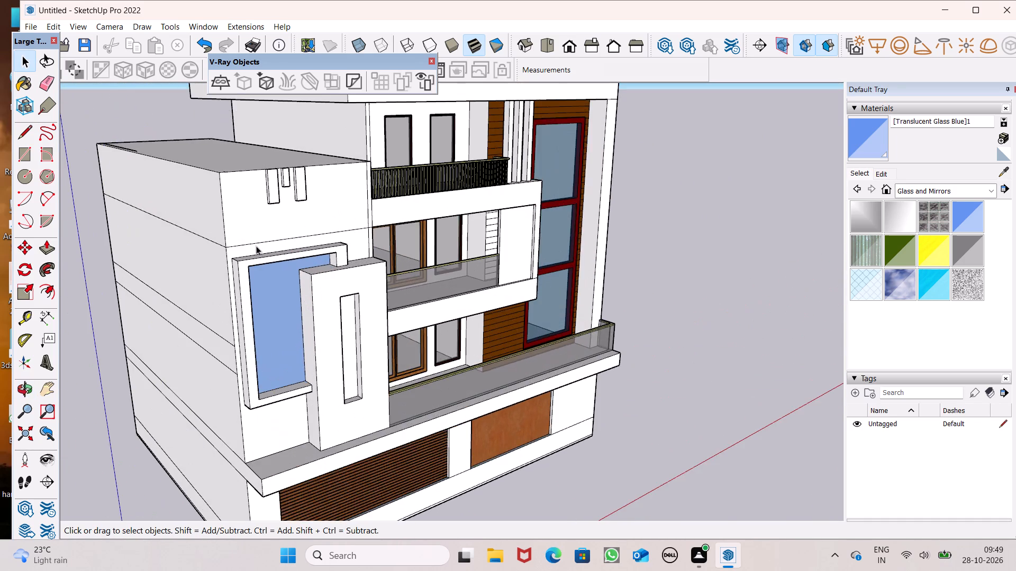
scroll(256, 246, up, 4)
click(252, 241)
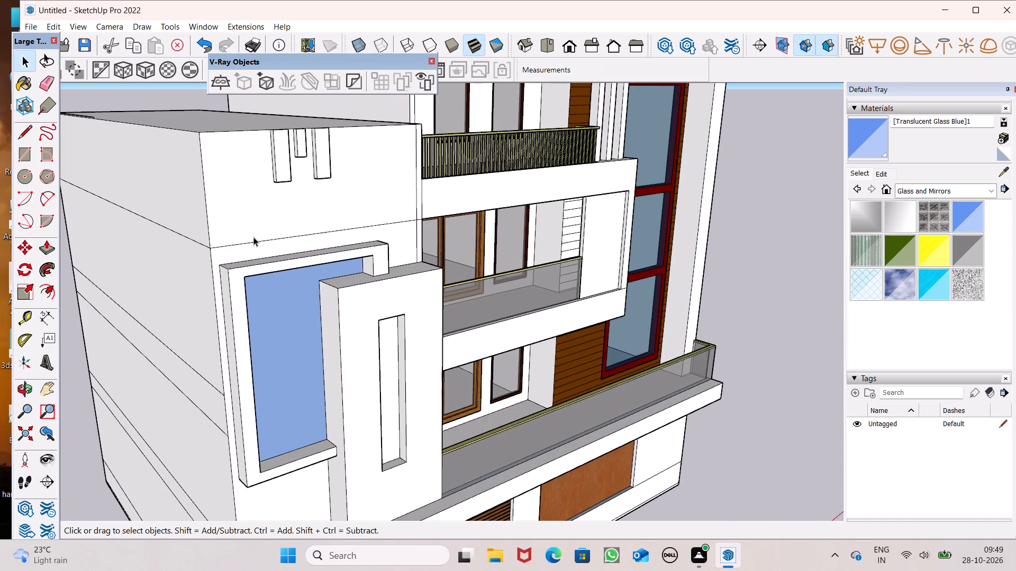
key(Delete)
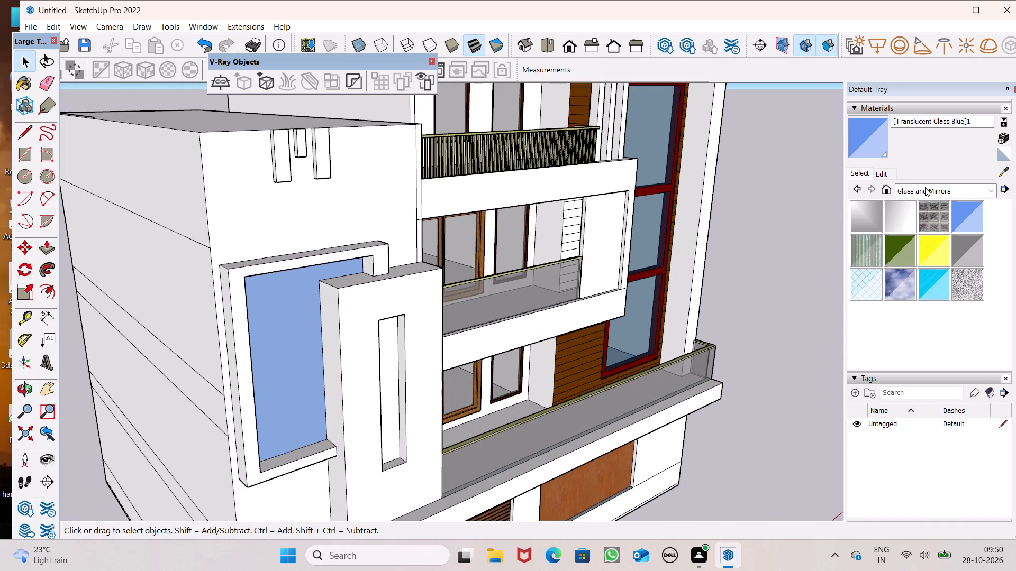
Paint the front face of the slotted pier beside the blue glass with Color D07 from the Colors collection.
click(925, 186)
scroll(254, 208, down, 13)
middle_drag(530, 386, 318, 335)
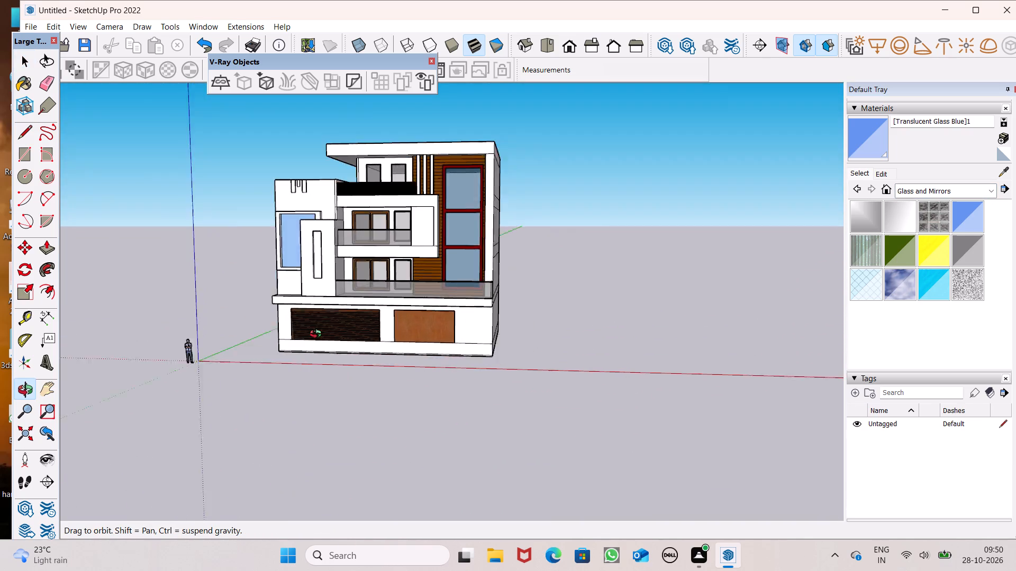
middle_drag(318, 335, 398, 332)
scroll(398, 332, up, 1)
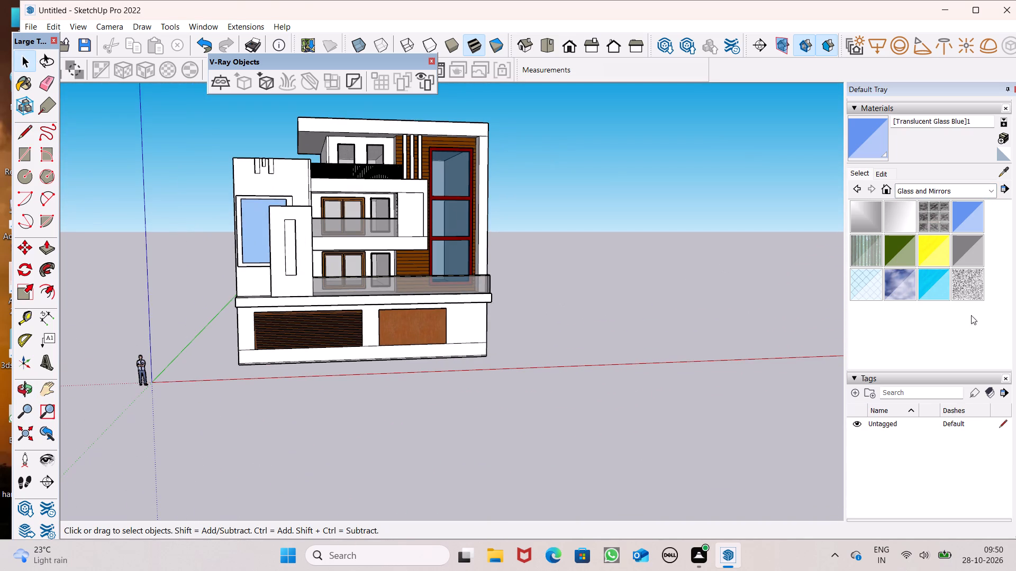
click(972, 193)
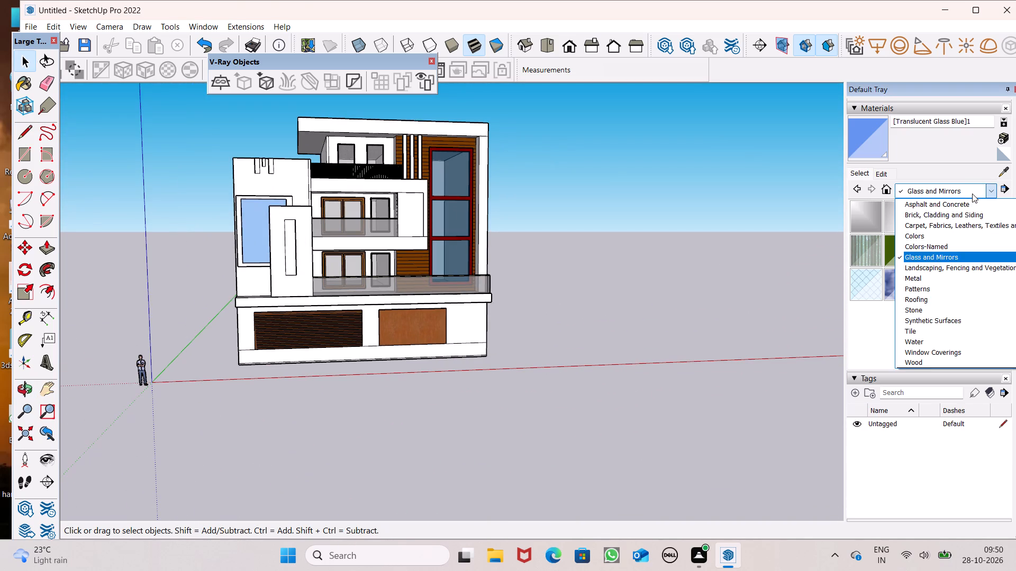
click(942, 235)
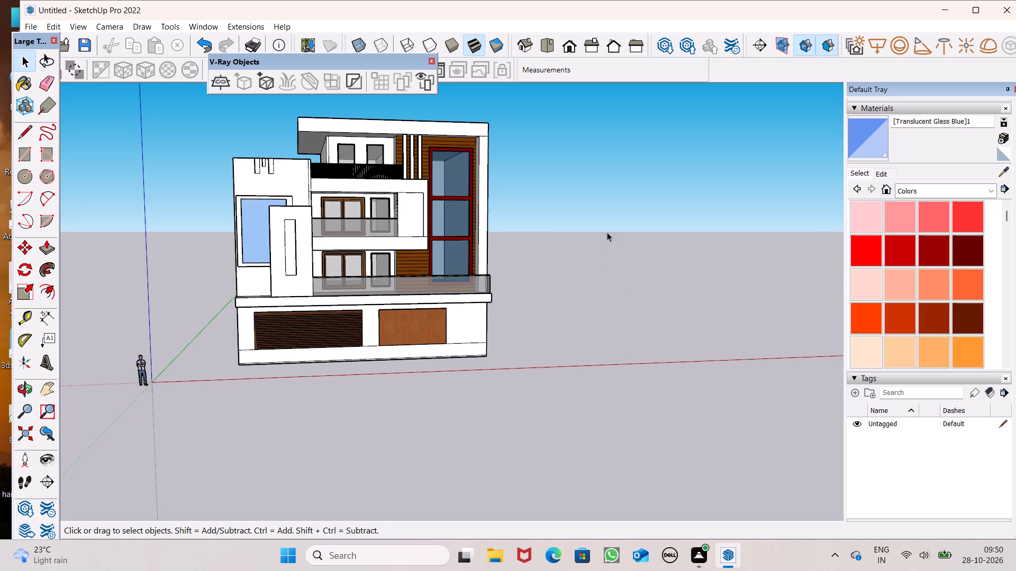
scroll(572, 306, down, 4)
scroll(515, 254, up, 1)
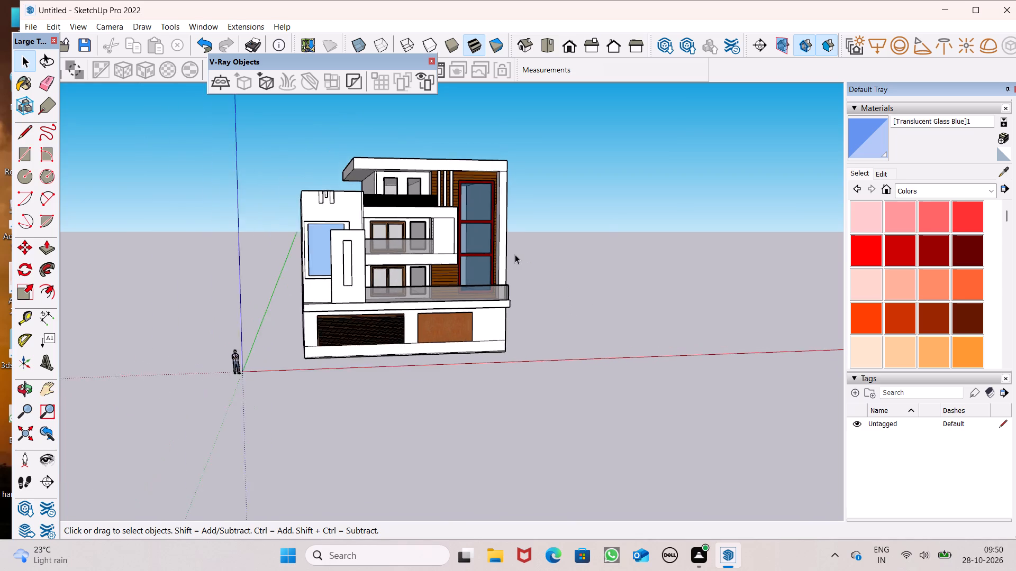
scroll(515, 254, up, 2)
scroll(937, 326, down, 2)
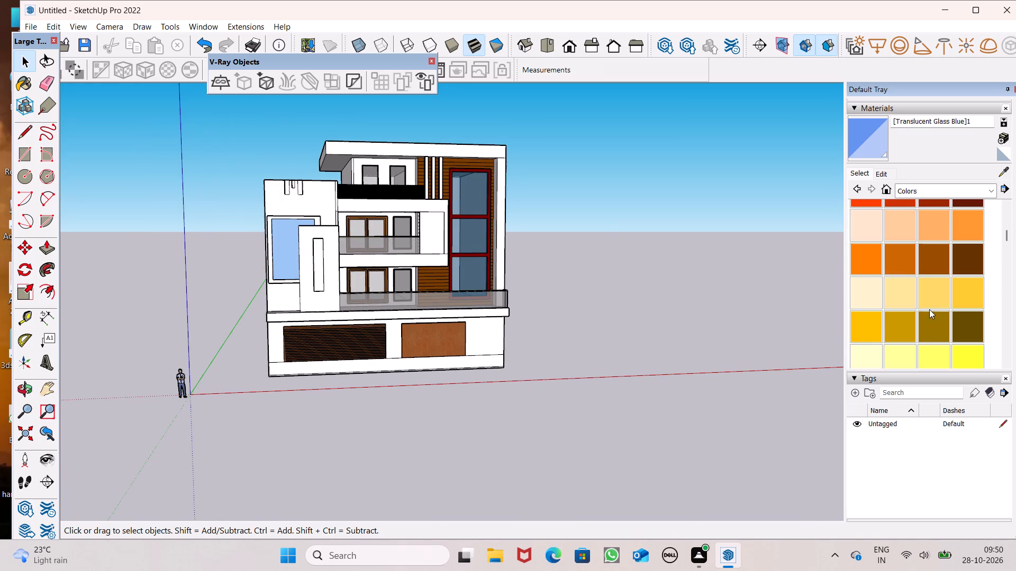
click(938, 319)
scroll(440, 200, up, 6)
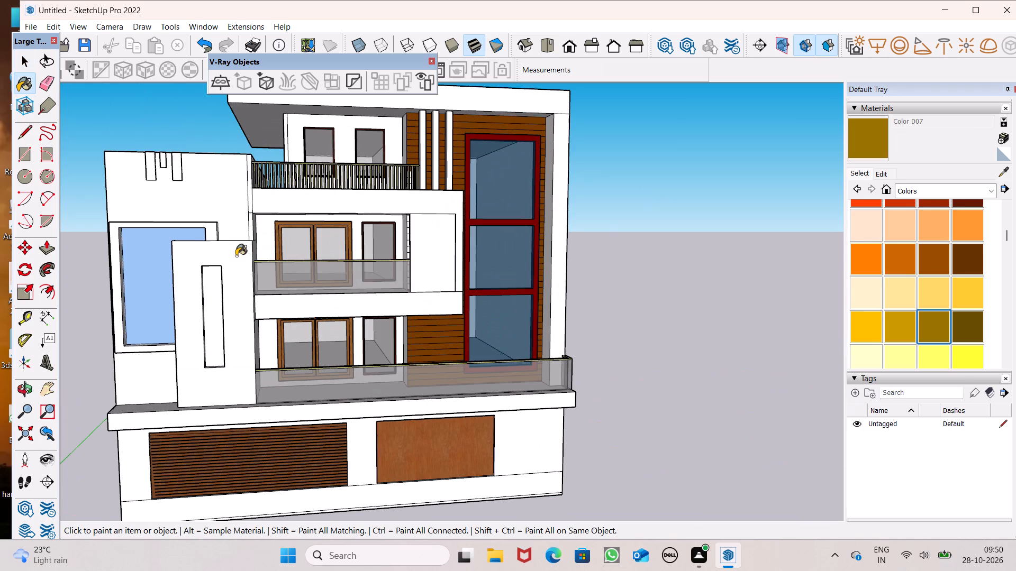
click(236, 256)
Paint the slotted pier's remaining outer faces, including the wall sections facing the balconies, with Color D07.
middle_drag(325, 309, 575, 364)
scroll(404, 355, up, 4)
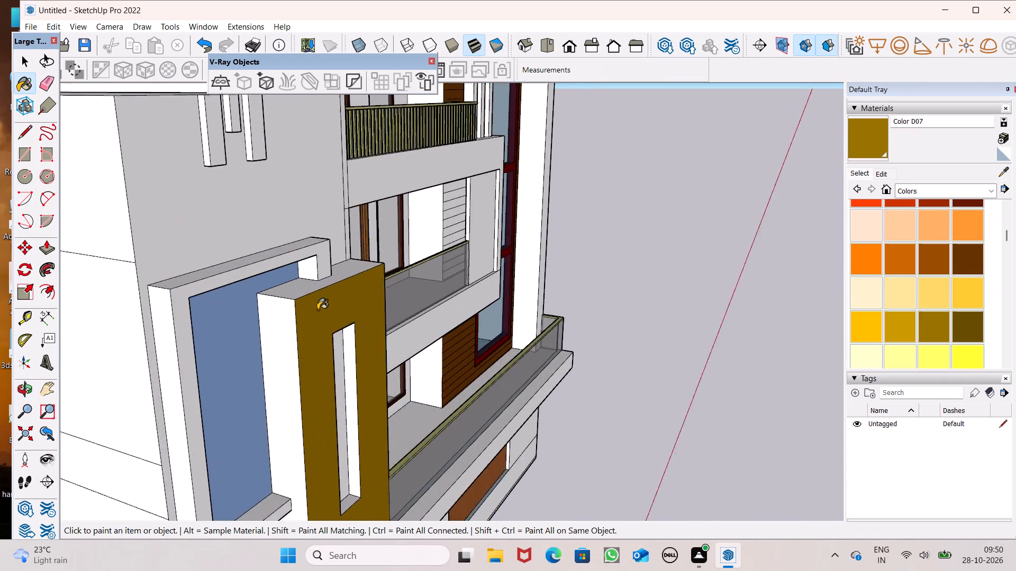
scroll(317, 310, up, 4)
drag(283, 280, 281, 290)
click(262, 317)
middle_drag(316, 338, 159, 151)
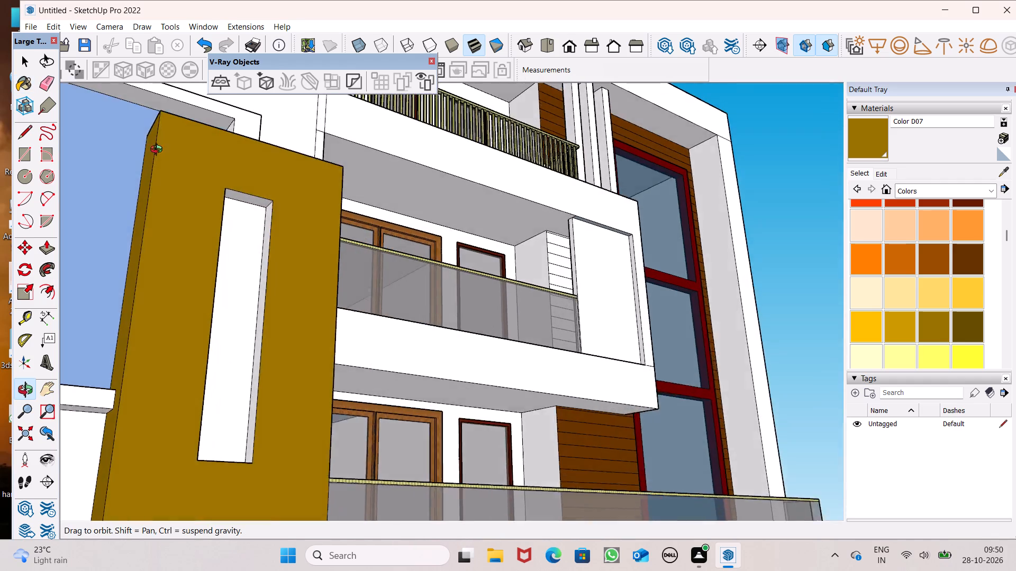
middle_drag(159, 151, 147, 142)
scroll(150, 145, up, 1)
drag(147, 142, 159, 181)
scroll(375, 194, down, 6)
scroll(547, 238, down, 2)
middle_drag(541, 317, 122, 390)
scroll(227, 363, up, 4)
drag(369, 331, 365, 326)
click(366, 261)
click(359, 279)
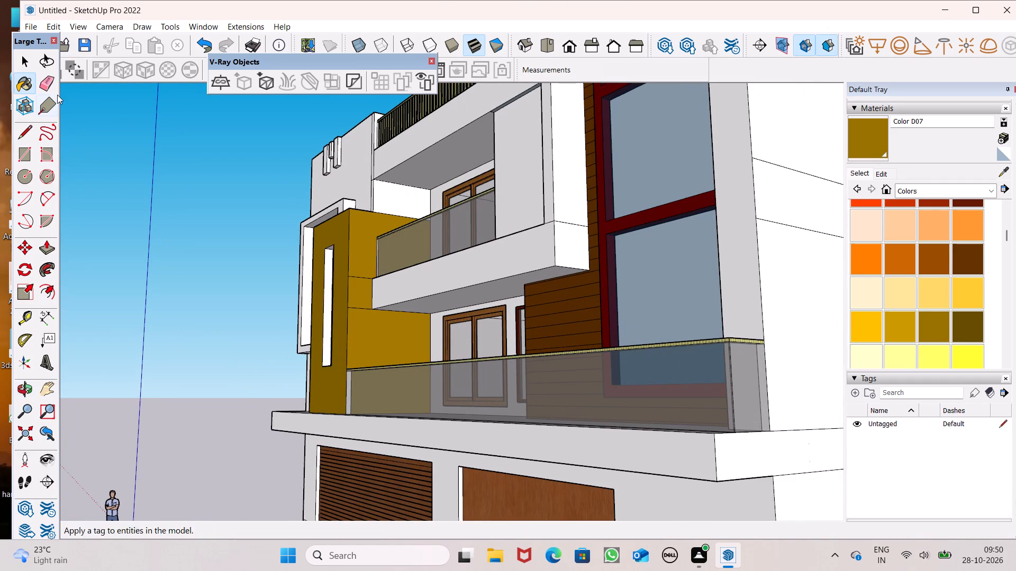
Erase the two horizontal dividing lines on the pier's balcony-side face at the upper balcony slab.
click(41, 73)
scroll(382, 335, up, 4)
drag(344, 255, 348, 324)
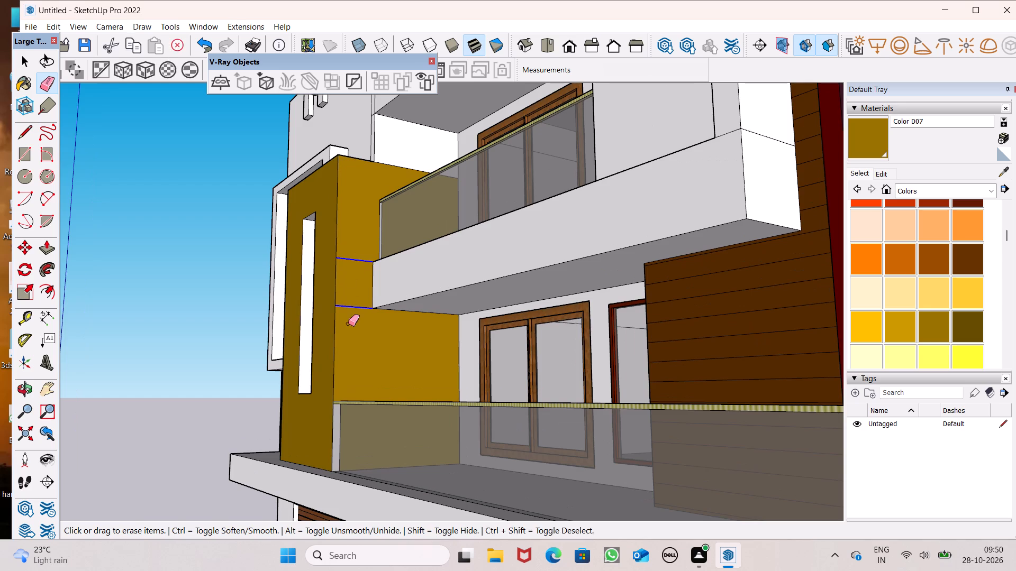
drag(348, 324, 348, 318)
Paint the ceilings above the two lower balconies with Wood Floor from the Wood collection.
scroll(311, 156, down, 7)
middle_drag(315, 220, 525, 256)
scroll(523, 262, up, 1)
scroll(432, 156, down, 5)
middle_drag(381, 180, 537, 97)
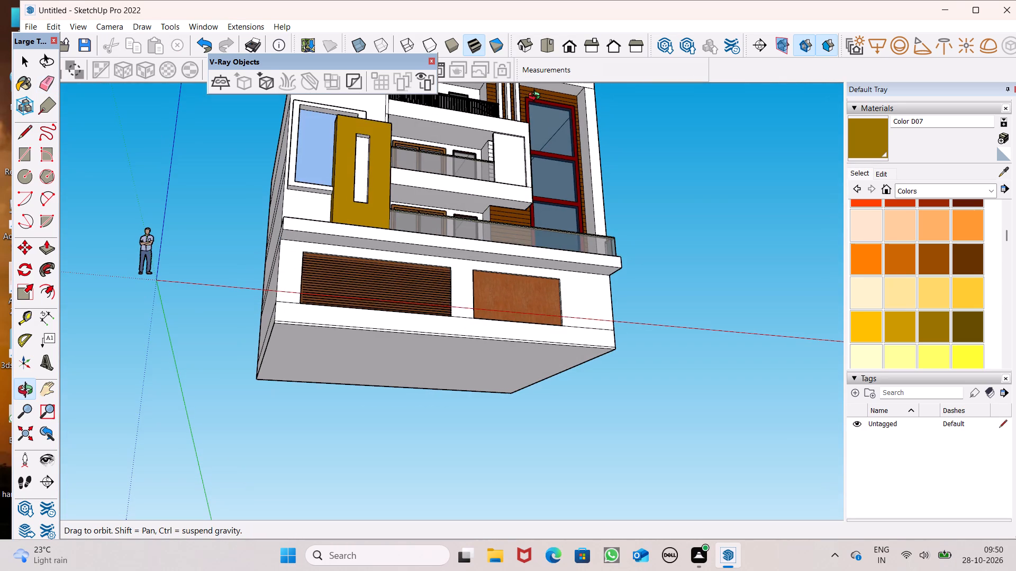
middle_drag(537, 97, 464, 109)
scroll(464, 107, up, 1)
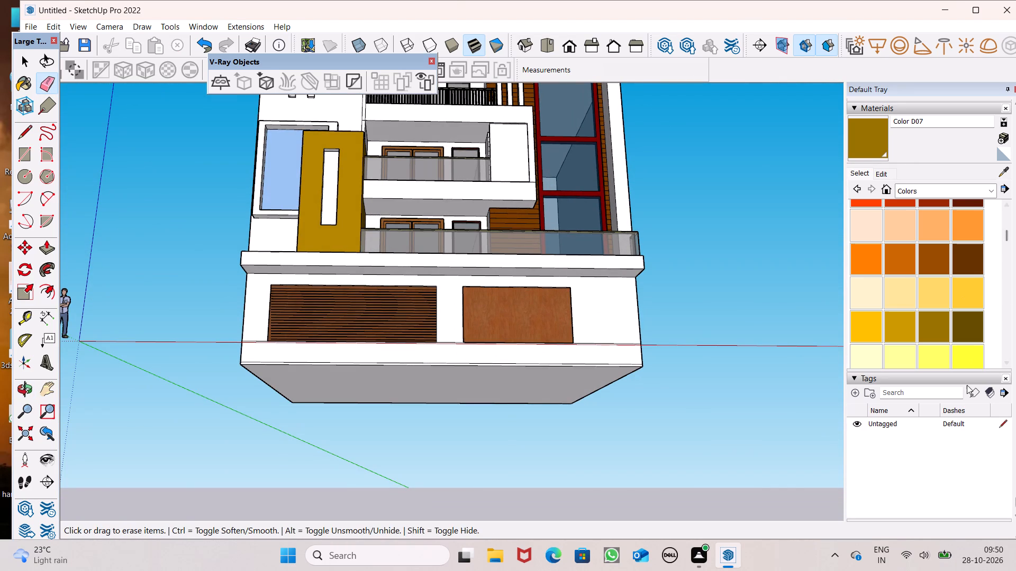
click(955, 192)
click(932, 360)
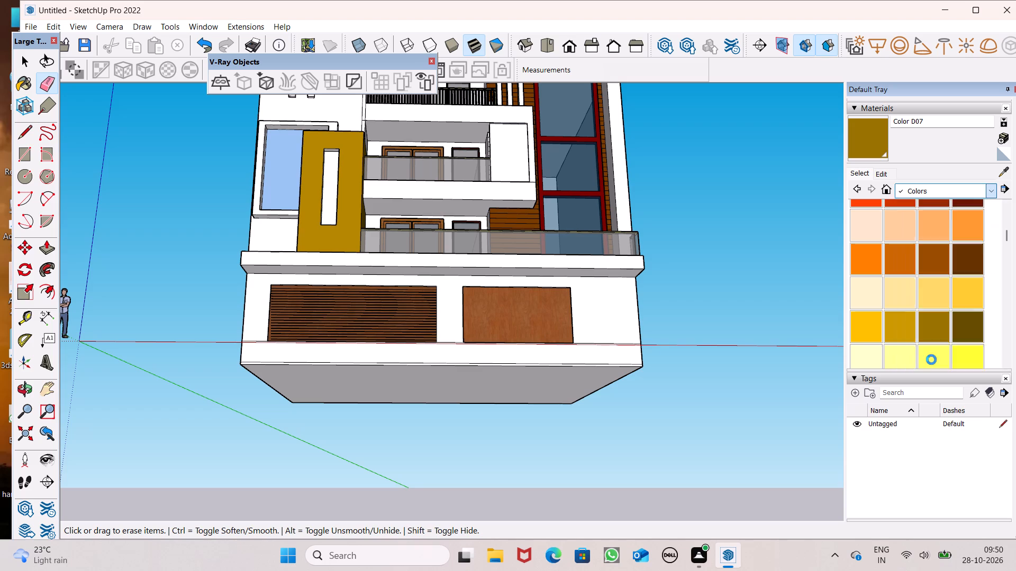
click(978, 221)
scroll(481, 239, up, 3)
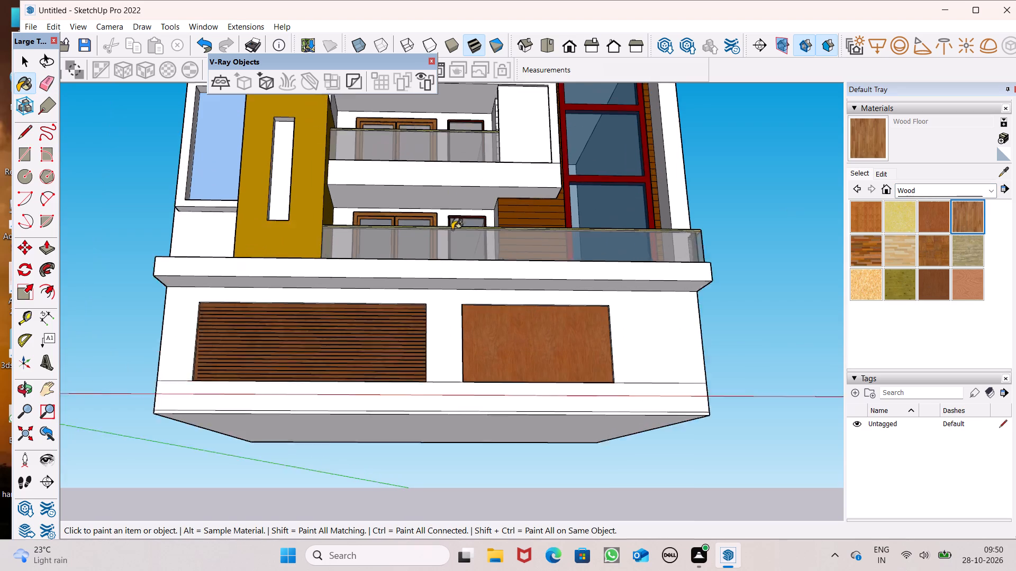
scroll(452, 229, up, 1)
click(419, 186)
scroll(552, 364, down, 5)
scroll(507, 200, up, 7)
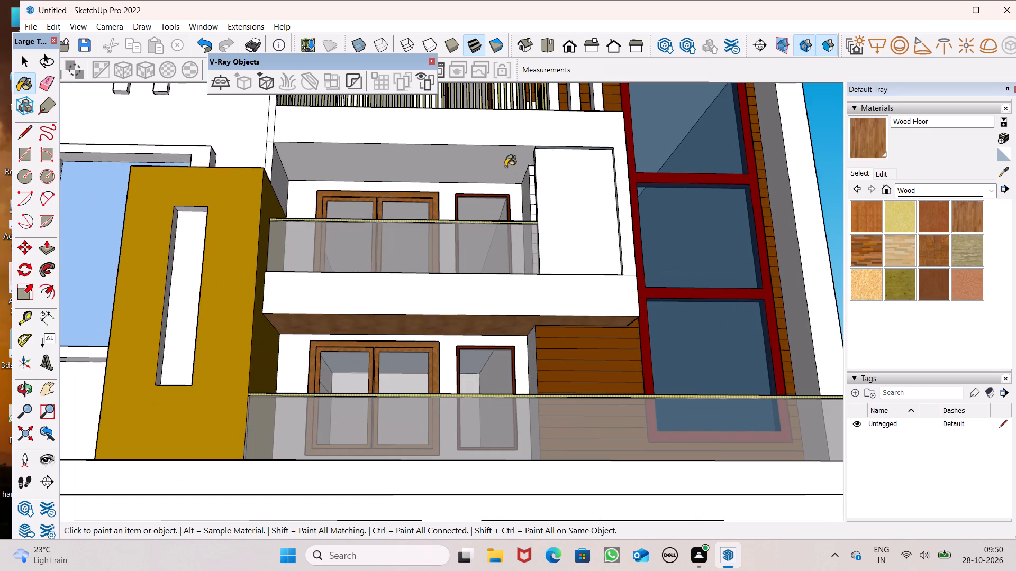
click(506, 163)
scroll(523, 237, down, 11)
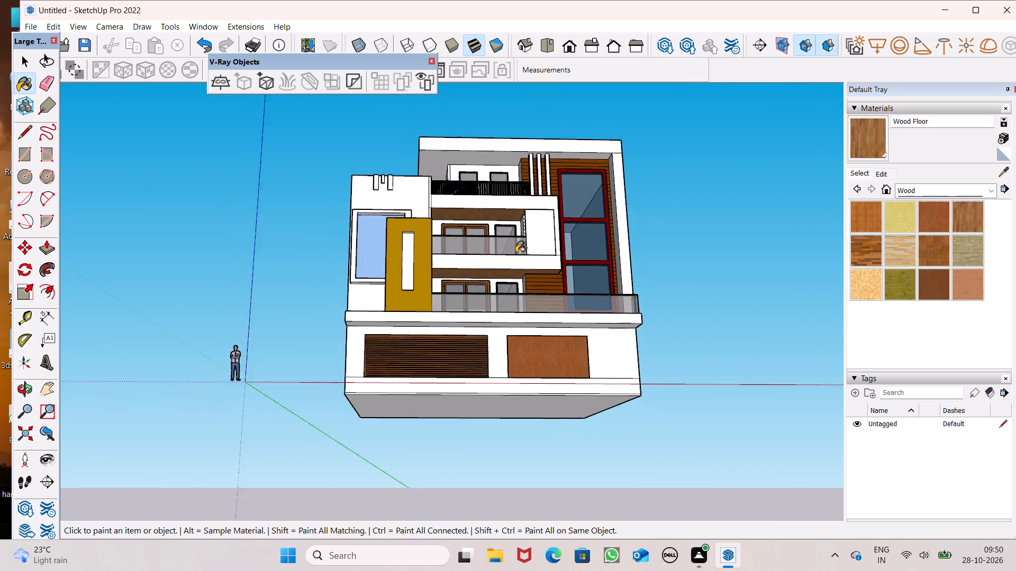
Paint the front panel at the end of the upper balcony, beside the tall glazing, with Herringbone 2x1 from the Patterns collection.
scroll(516, 253, down, 1)
middle_drag(550, 294, 588, 479)
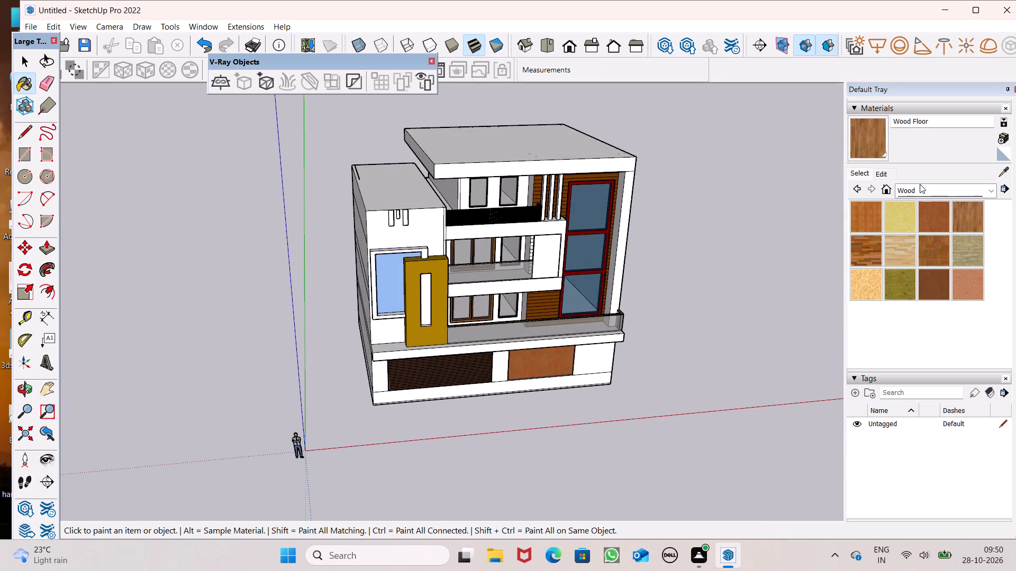
click(921, 183)
click(944, 290)
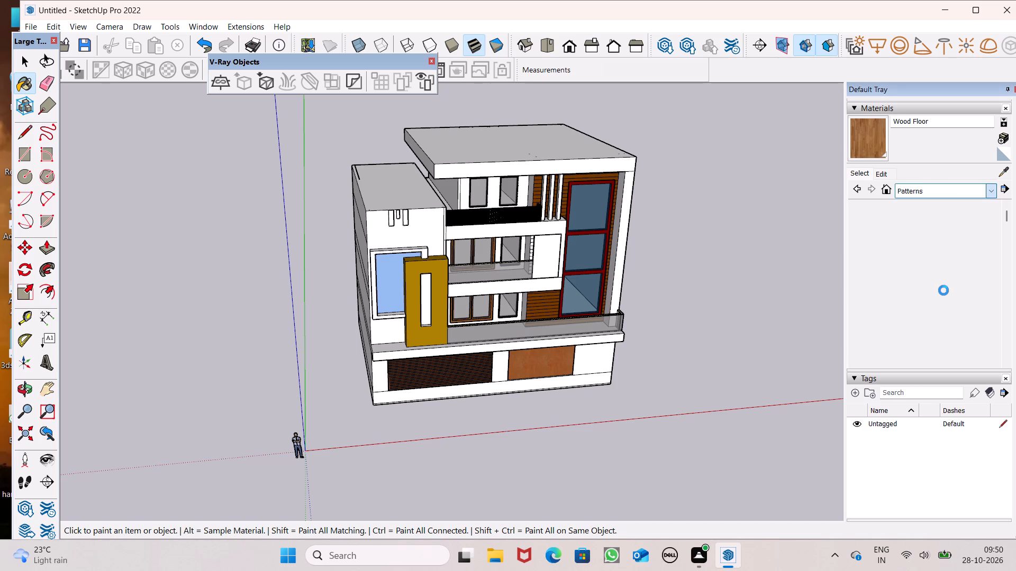
scroll(936, 332, down, 1)
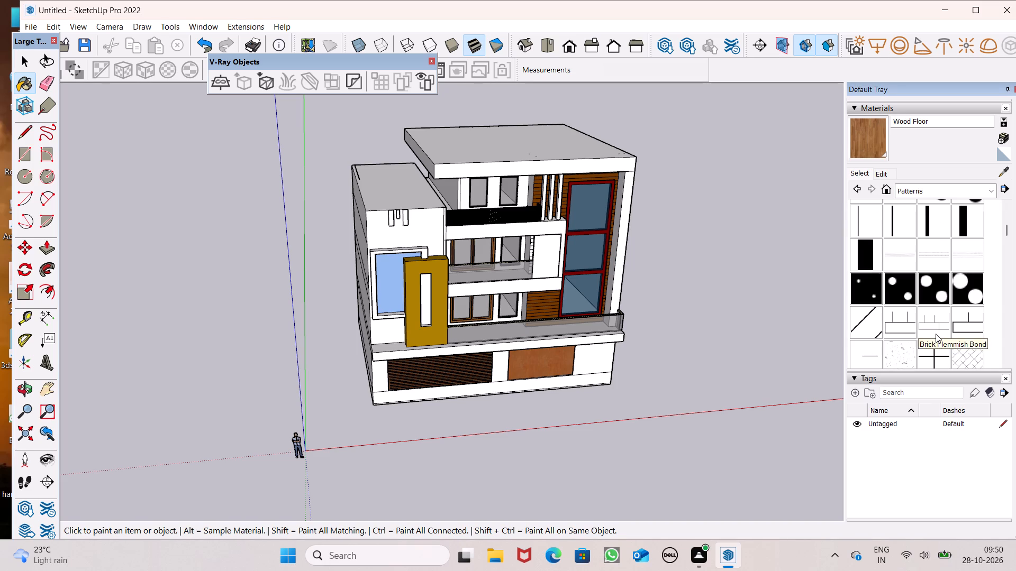
drag(972, 284, 964, 279)
scroll(792, 308, up, 1)
scroll(950, 332, down, 2)
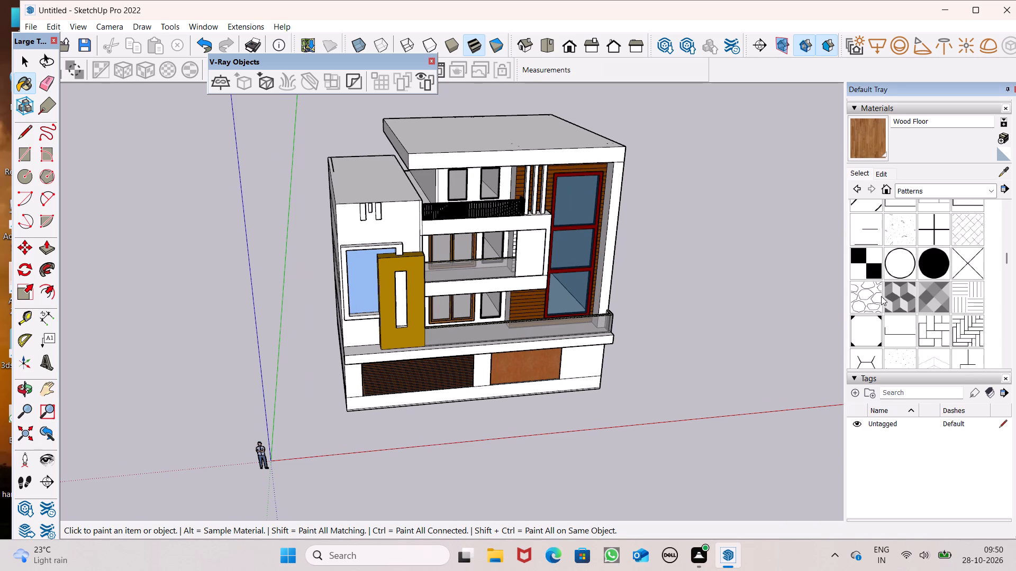
click(944, 332)
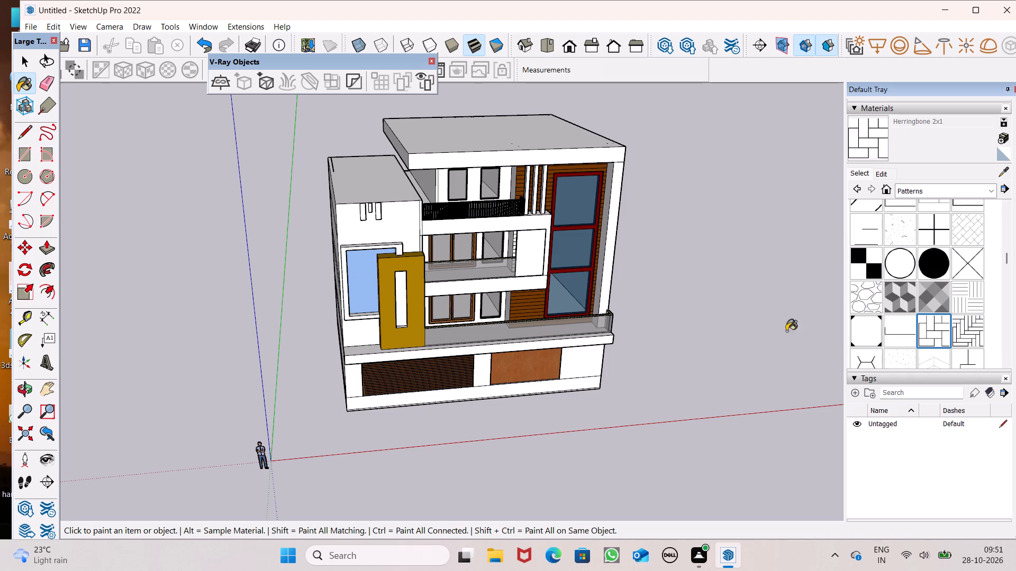
scroll(513, 262, up, 7)
click(552, 264)
scroll(552, 263, up, 7)
scroll(552, 260, down, 7)
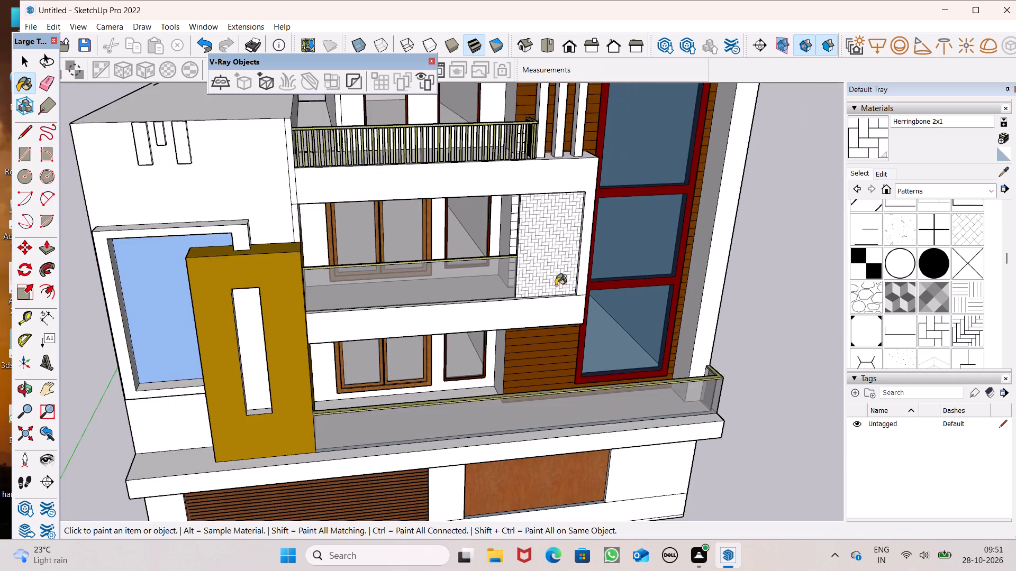
Paint the plain wall faces beside the narrow windows on both balconies with Color C08 from the Colors collection.
middle_drag(552, 328, 612, 289)
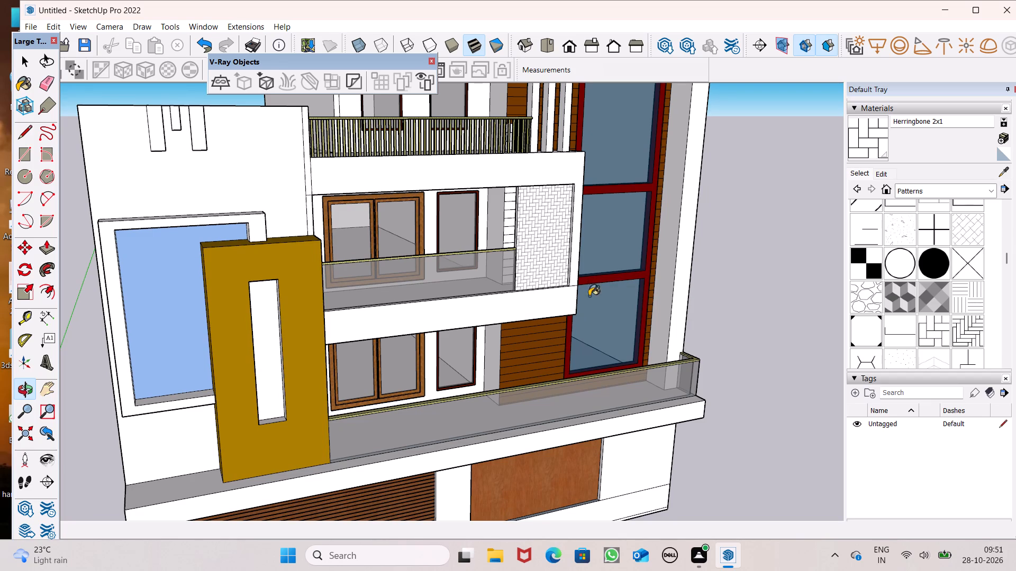
scroll(716, 254, down, 2)
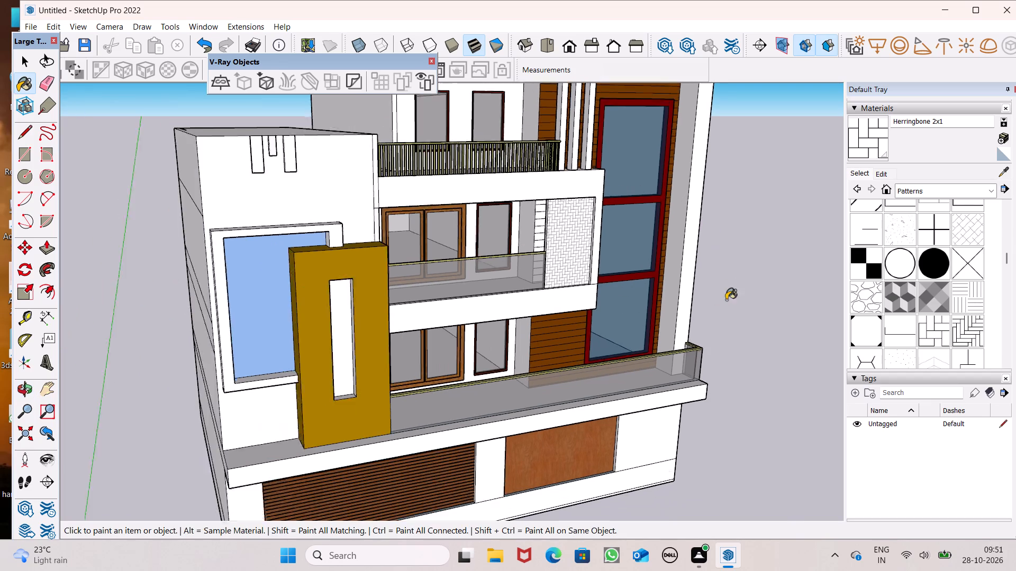
scroll(726, 300, down, 1)
middle_drag(781, 376, 770, 357)
scroll(788, 342, up, 1)
click(922, 190)
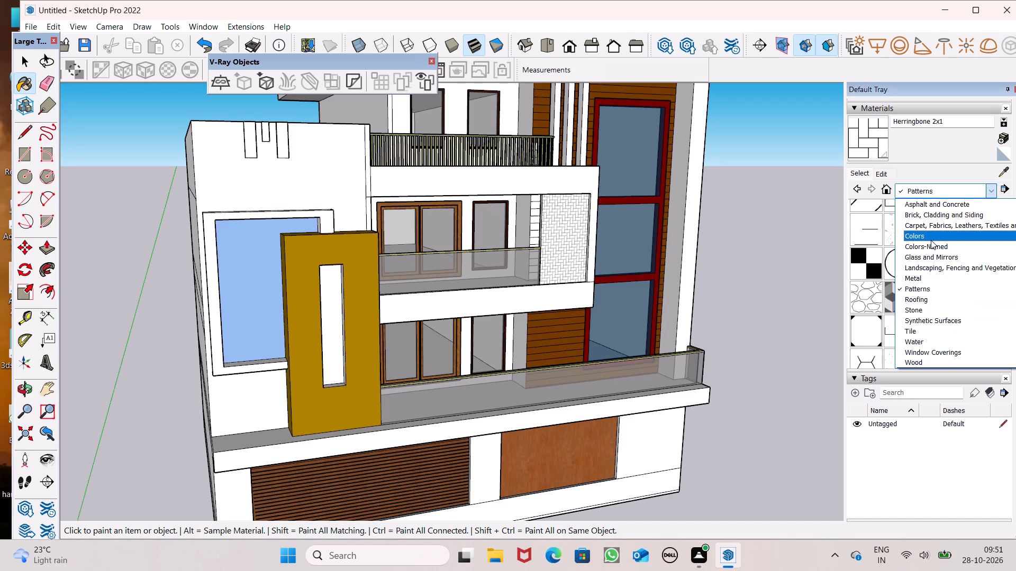
click(931, 239)
scroll(968, 285, down, 3)
scroll(968, 285, up, 2)
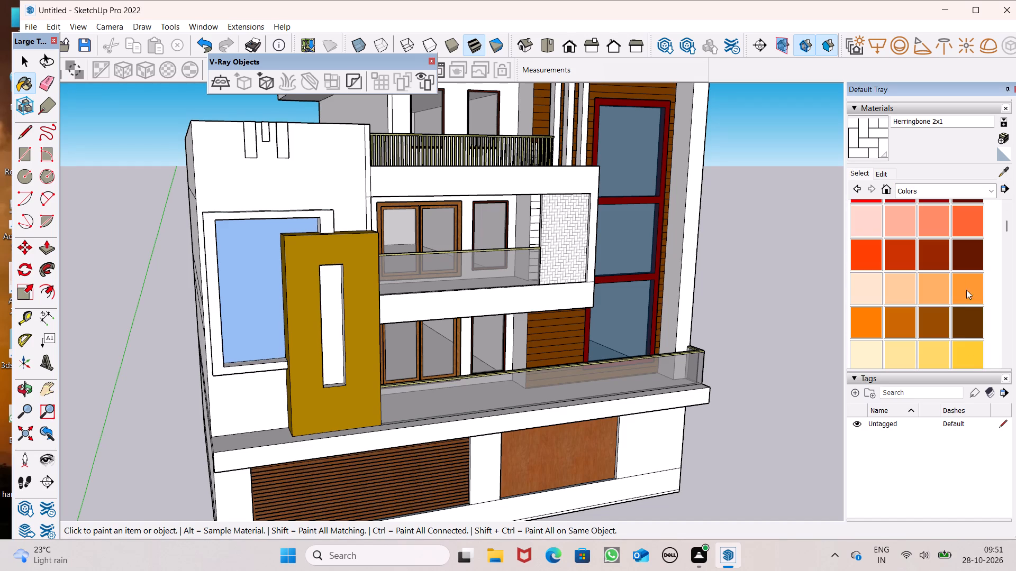
click(959, 326)
middle_drag(464, 300, 578, 289)
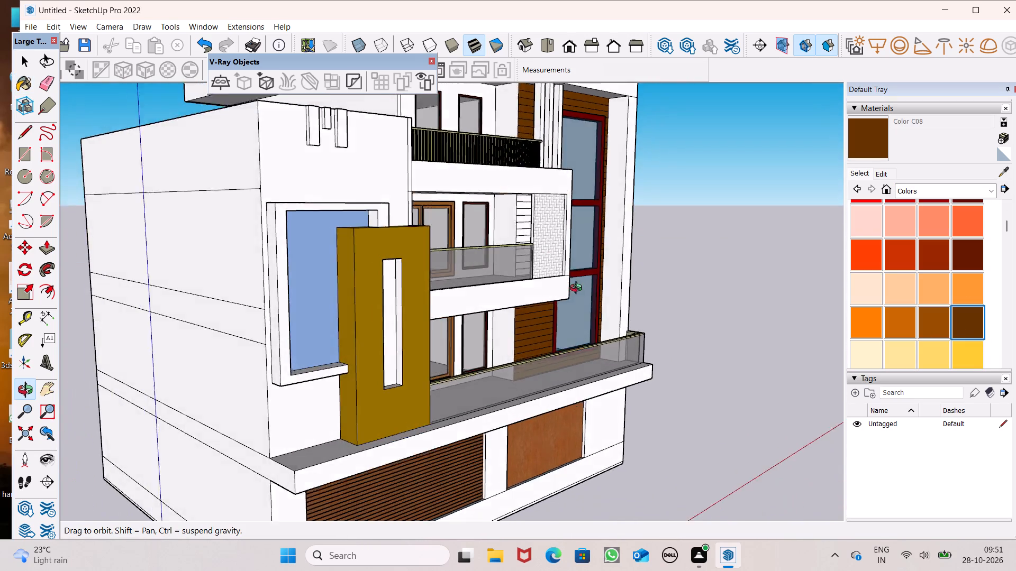
middle_drag(578, 289, 588, 316)
scroll(540, 194, up, 6)
scroll(506, 235, down, 4)
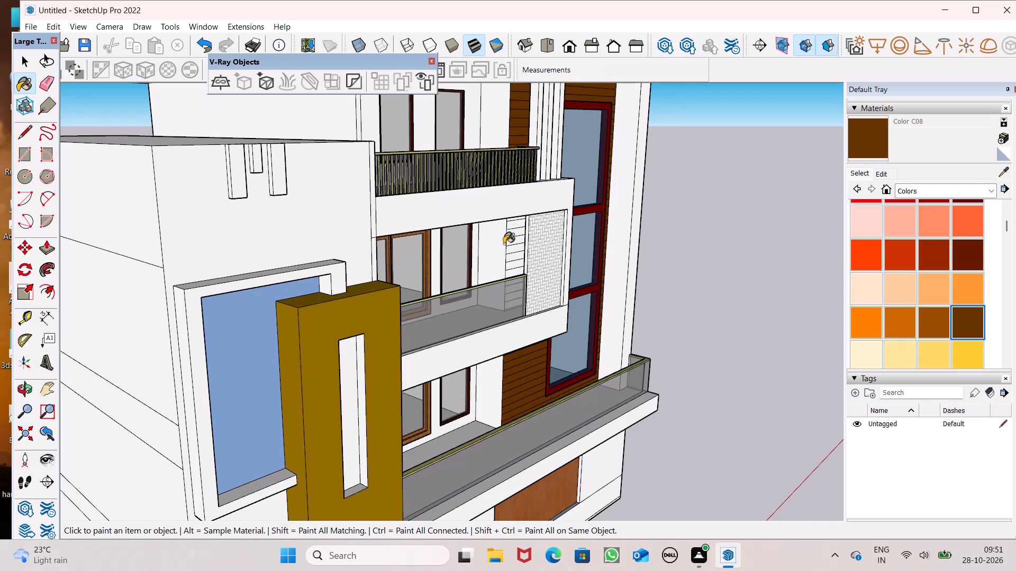
click(491, 244)
click(496, 130)
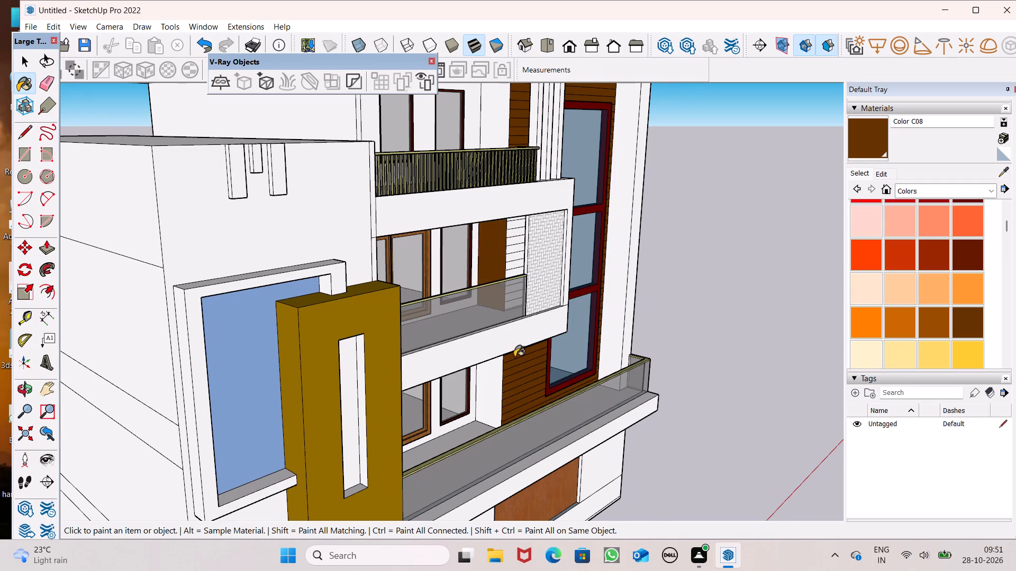
scroll(507, 377, up, 4)
click(485, 384)
scroll(509, 377, up, 3)
scroll(516, 315, down, 6)
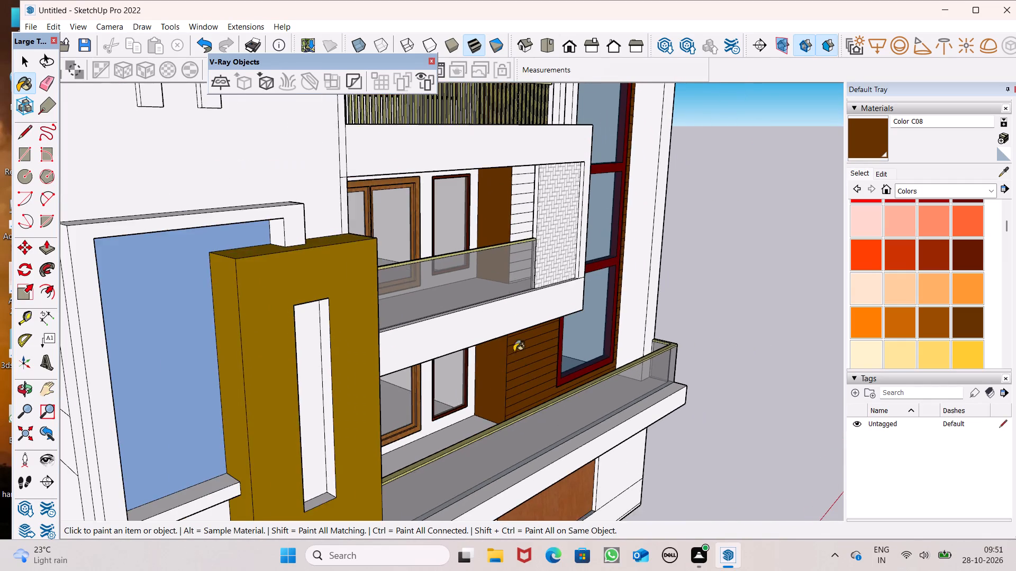
Paint the horizontal boards above the glass railing, between the brown wall face and the herringbone panel, with Color C08.
scroll(534, 131, up, 7)
scroll(475, 161, up, 5)
drag(486, 159, 492, 159)
drag(505, 178, 505, 183)
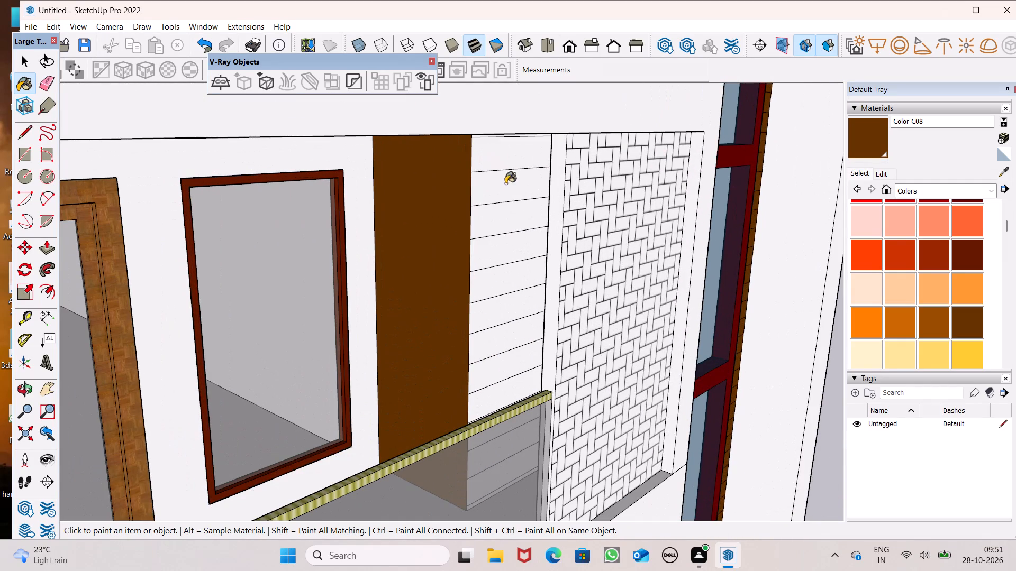
drag(505, 183, 505, 185)
drag(502, 191, 497, 210)
drag(500, 222, 502, 249)
drag(500, 247, 500, 259)
drag(501, 273, 500, 306)
drag(496, 302, 496, 325)
drag(497, 352, 496, 379)
click(495, 378)
click(494, 370)
click(492, 346)
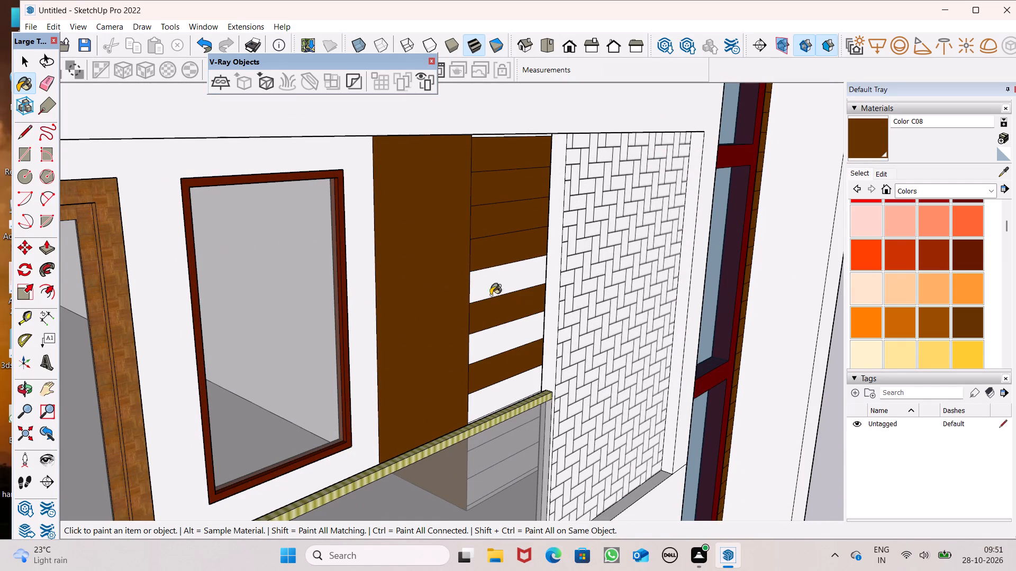
click(494, 275)
Paint the narrow strip above the boards, directly under the upper balcony's ceiling, with Color C08.
scroll(492, 161, up, 1)
middle_drag(505, 151, 531, 72)
scroll(524, 90, up, 7)
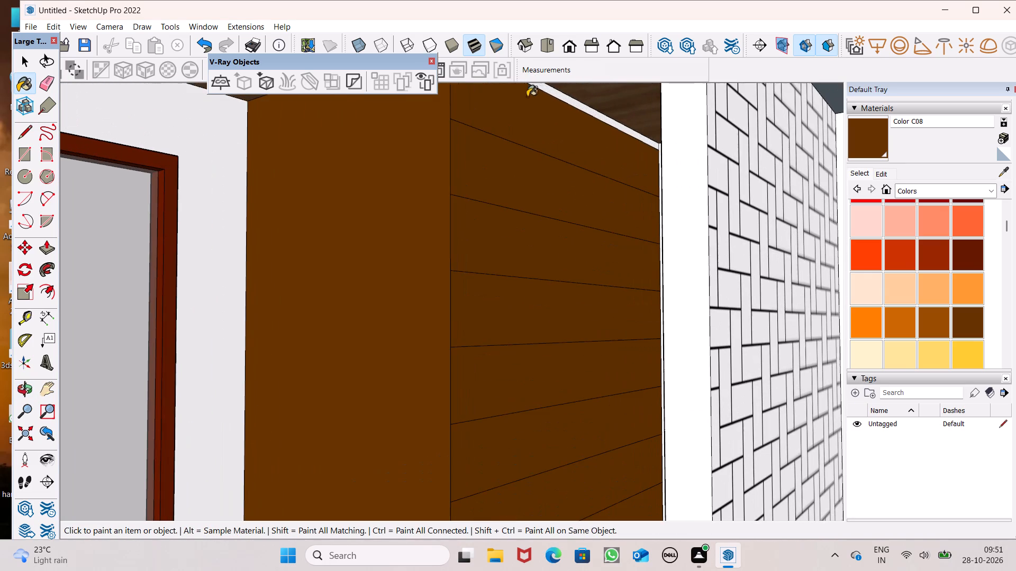
click(551, 90)
Paint the lowest boards of the upper balcony's board-clad wall, including the thin strip at the floor, with Color C08.
scroll(550, 98, down, 7)
middle_drag(539, 219, 590, 315)
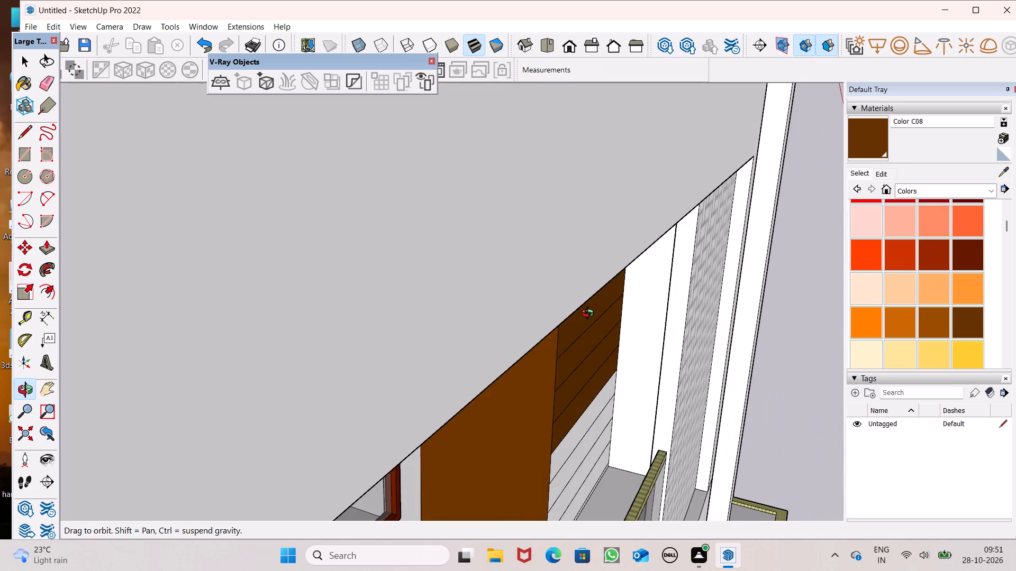
middle_drag(590, 315, 596, 310)
scroll(594, 386, down, 1)
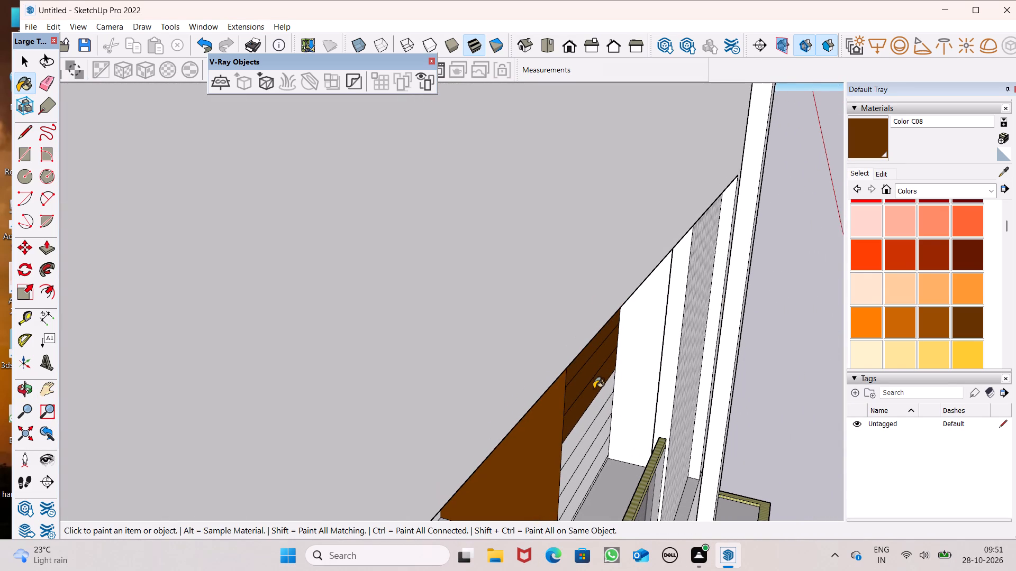
scroll(583, 481, up, 7)
drag(548, 400, 565, 415)
click(586, 430)
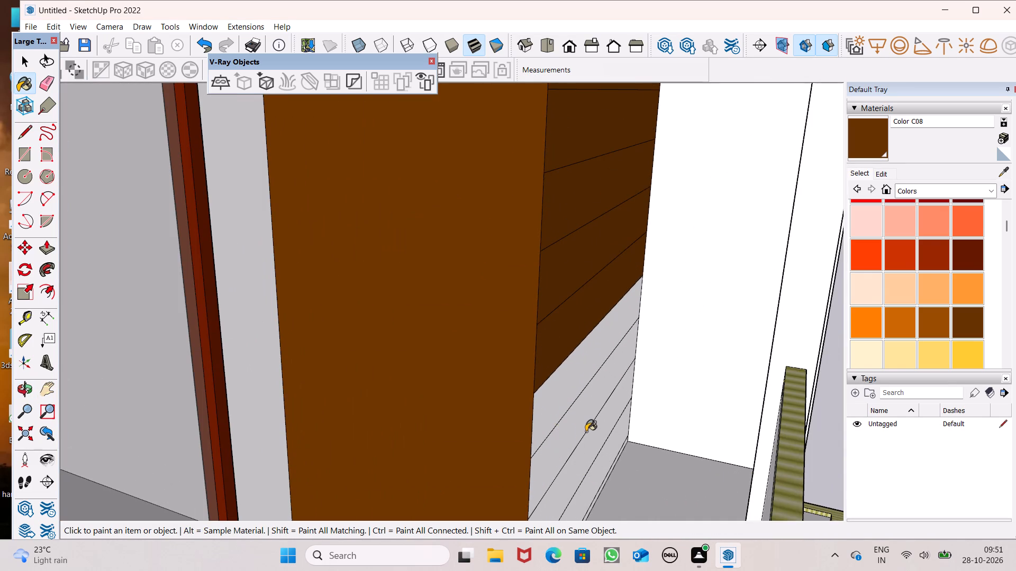
middle_drag(589, 480, 584, 459)
scroll(587, 502, up, 6)
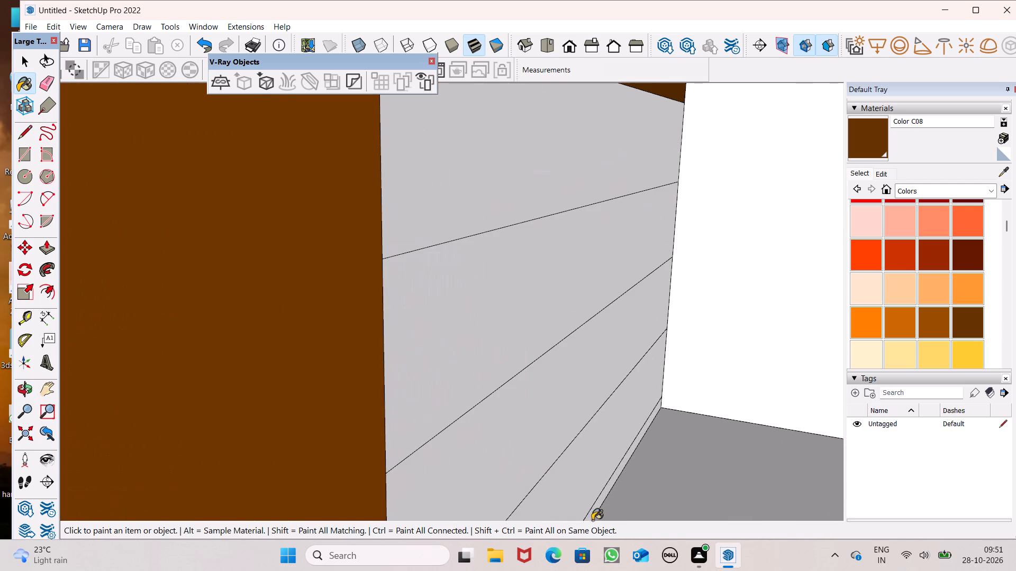
scroll(592, 520, up, 1)
click(571, 483)
scroll(616, 499, up, 6)
click(602, 485)
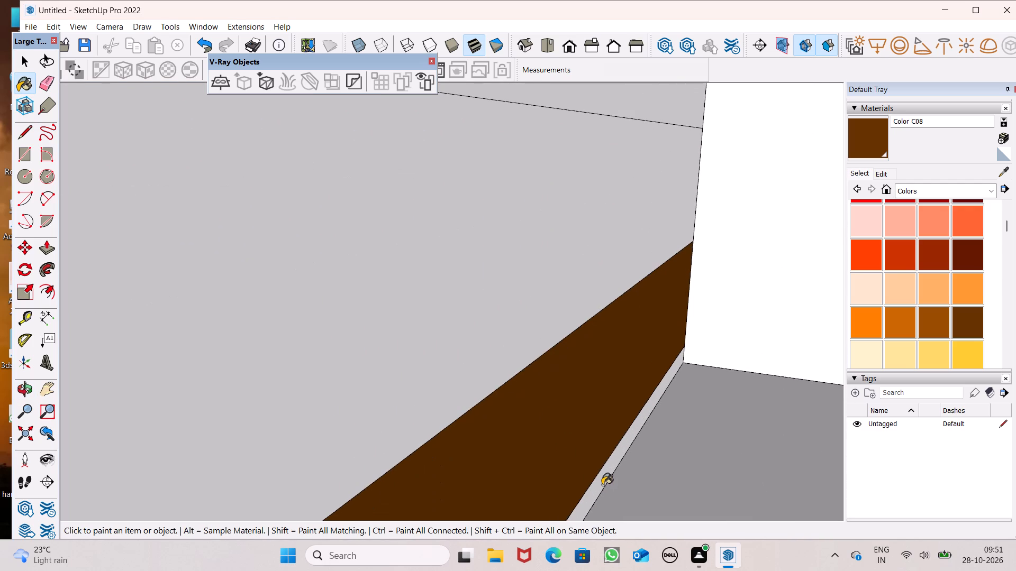
click(516, 348)
scroll(543, 369, down, 7)
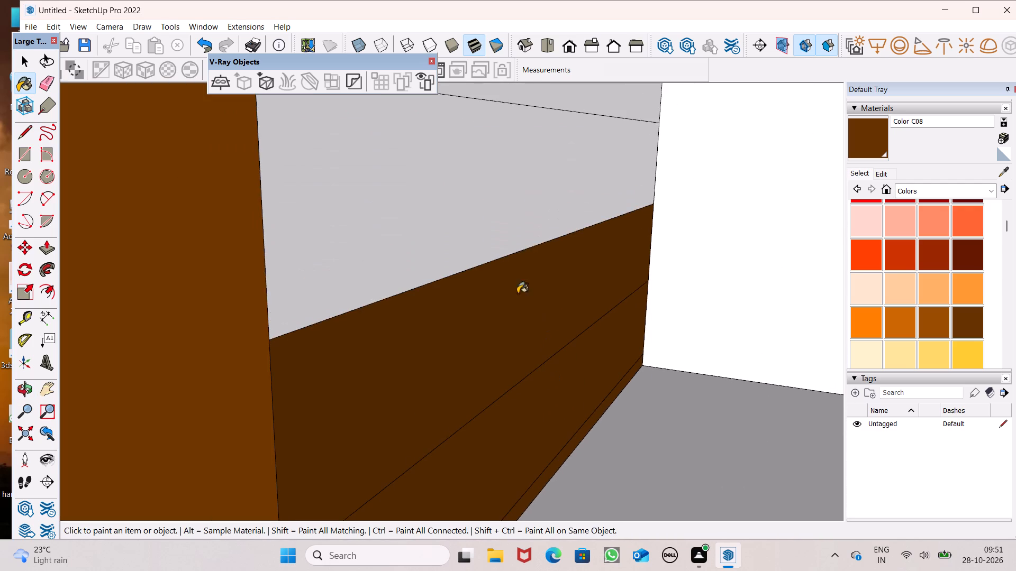
click(502, 261)
Paint the remaining white boards in the middle of the upper balcony's board-clad wall with Color C08.
scroll(501, 292, down, 7)
middle_drag(520, 285, 398, 282)
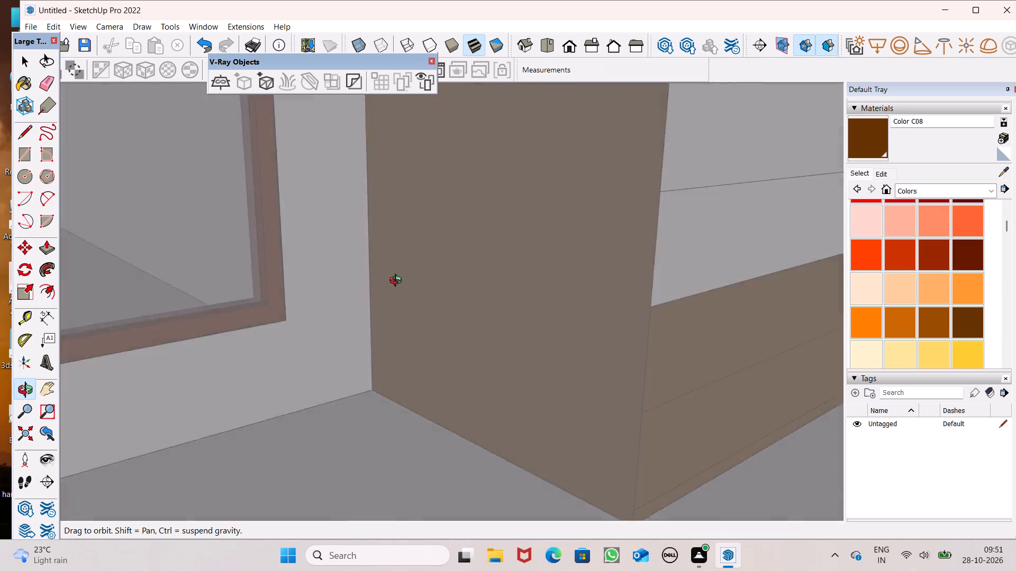
middle_drag(398, 282, 143, 257)
click(578, 49)
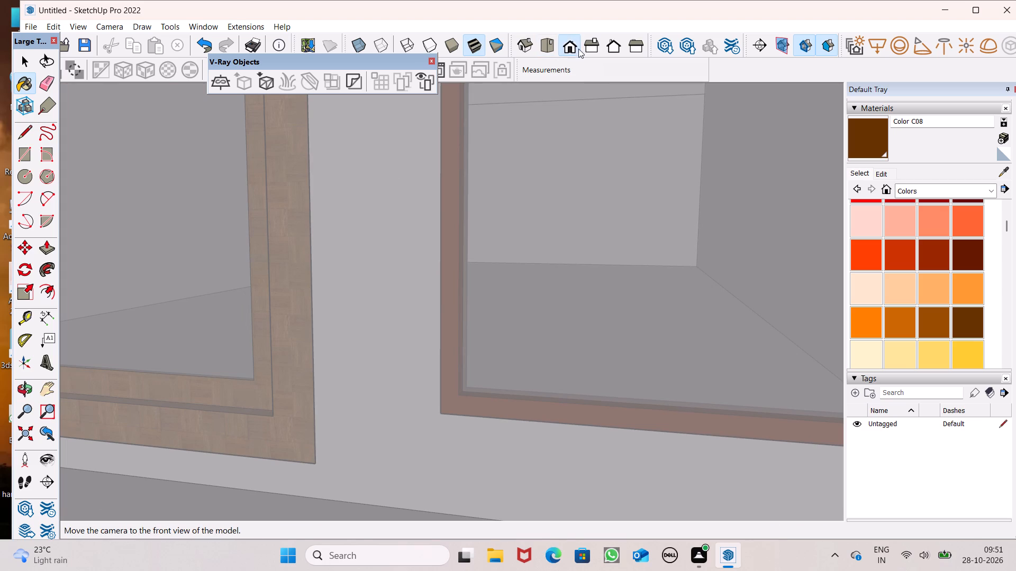
scroll(554, 238, down, 7)
scroll(535, 296, down, 12)
scroll(484, 289, down, 5)
middle_drag(486, 325, 722, 467)
scroll(784, 192, up, 4)
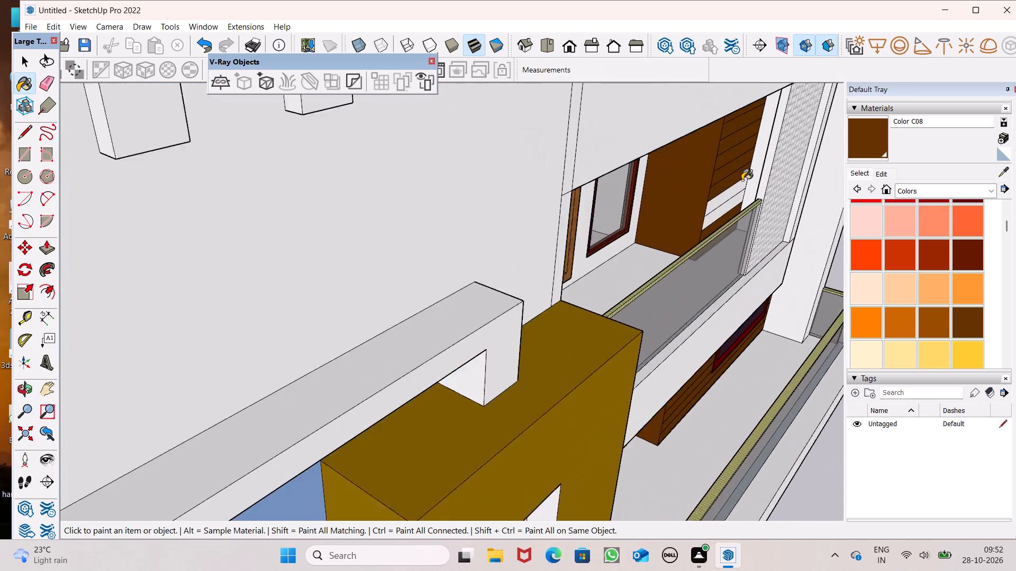
scroll(742, 180, up, 3)
click(715, 210)
scroll(709, 215, up, 7)
click(707, 215)
click(706, 242)
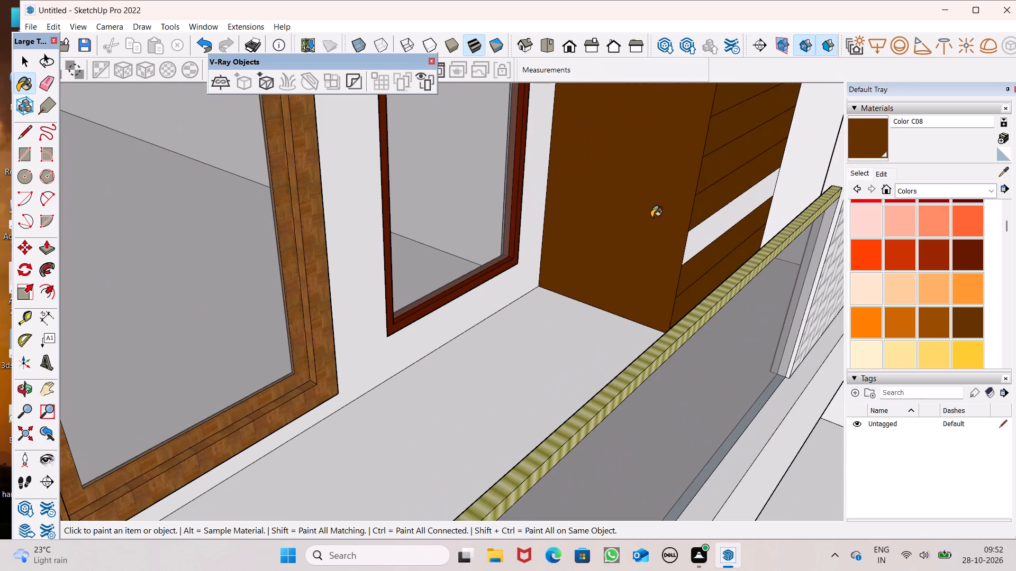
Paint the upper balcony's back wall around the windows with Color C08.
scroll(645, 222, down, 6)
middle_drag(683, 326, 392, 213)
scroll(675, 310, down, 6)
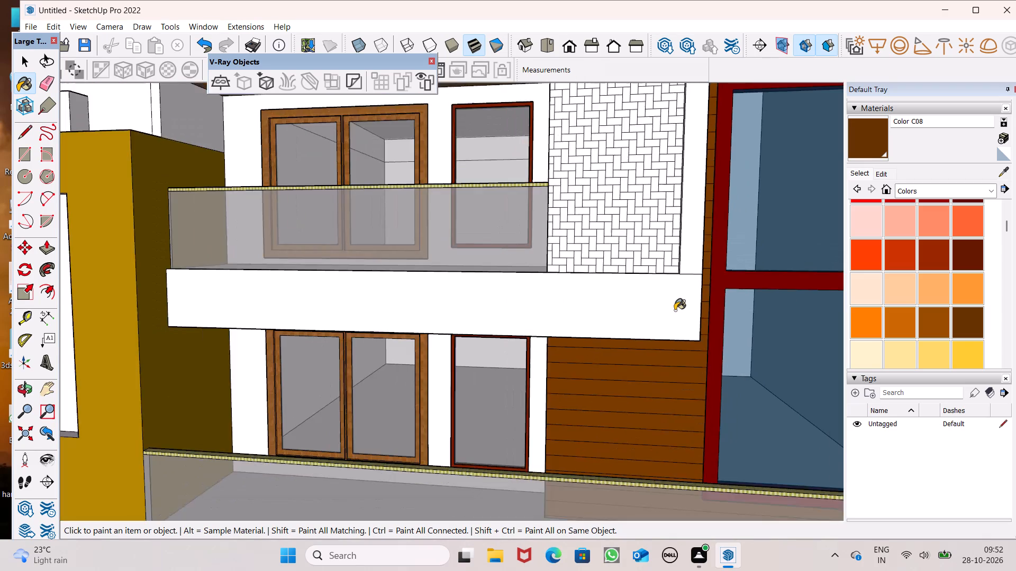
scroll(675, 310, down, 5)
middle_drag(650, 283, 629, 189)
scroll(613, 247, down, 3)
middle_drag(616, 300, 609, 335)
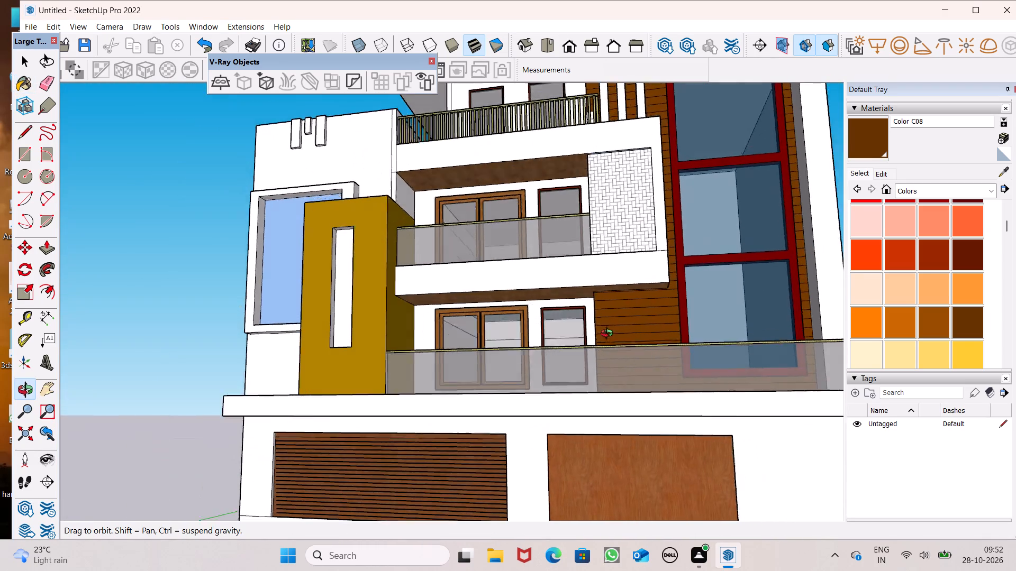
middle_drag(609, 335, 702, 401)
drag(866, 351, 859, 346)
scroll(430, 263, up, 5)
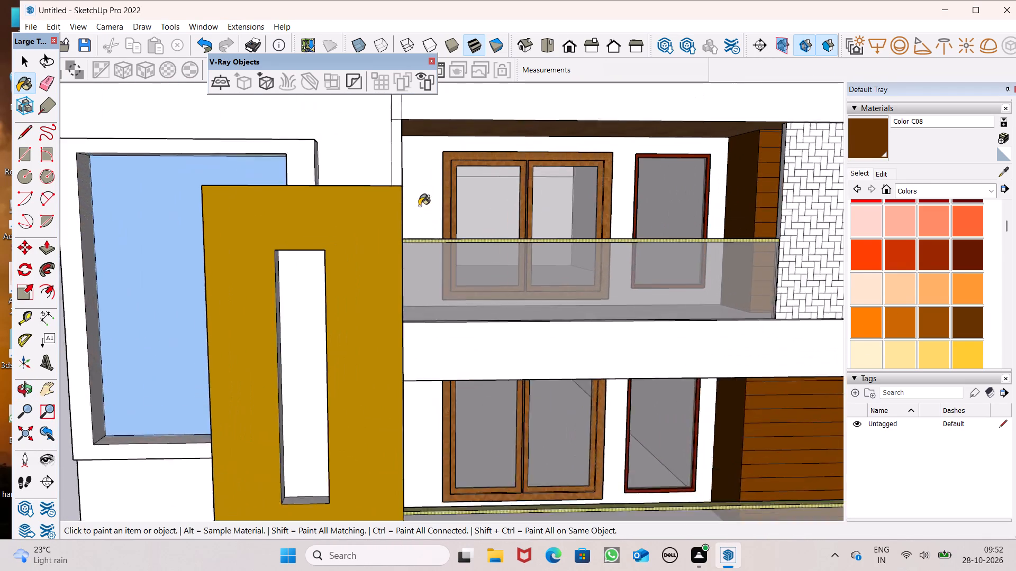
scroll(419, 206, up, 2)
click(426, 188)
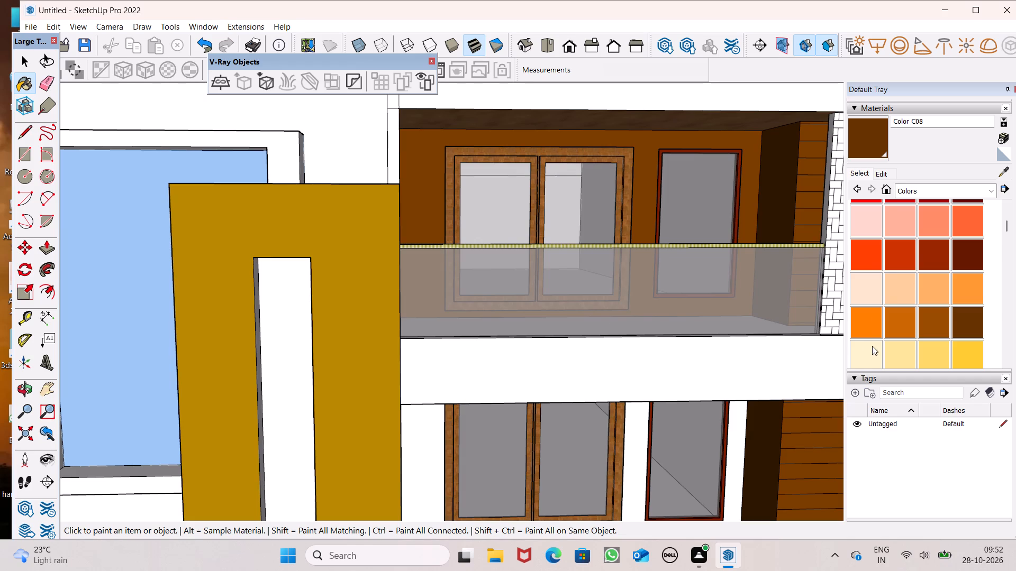
Paint the back walls around the windows on both the upper and lower balconies with Color D01.
click(867, 346)
click(865, 350)
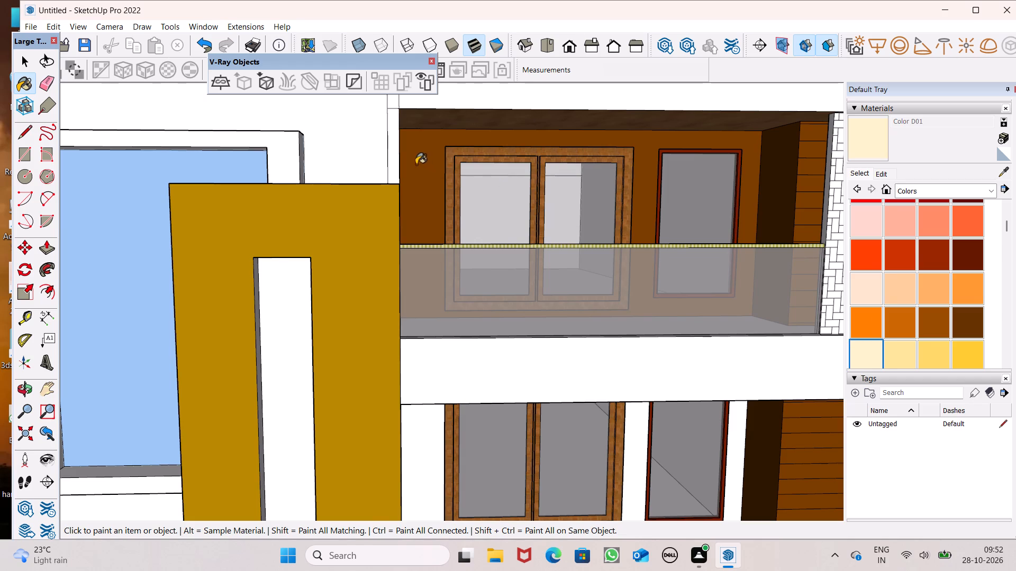
click(416, 164)
scroll(451, 146, down, 4)
scroll(520, 352, up, 6)
click(396, 348)
scroll(418, 299, down, 4)
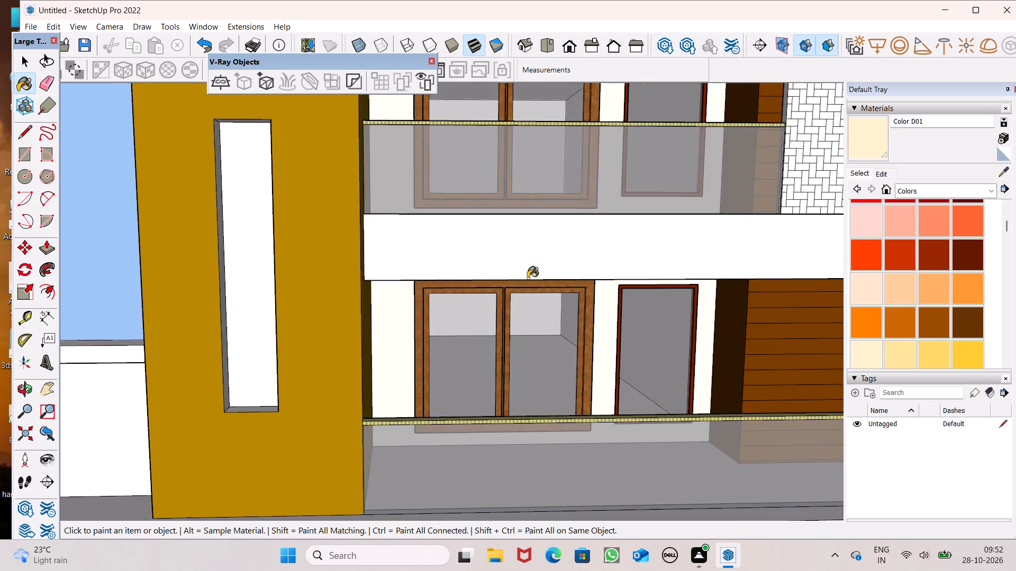
middle_drag(531, 275, 458, 365)
scroll(503, 300, down, 7)
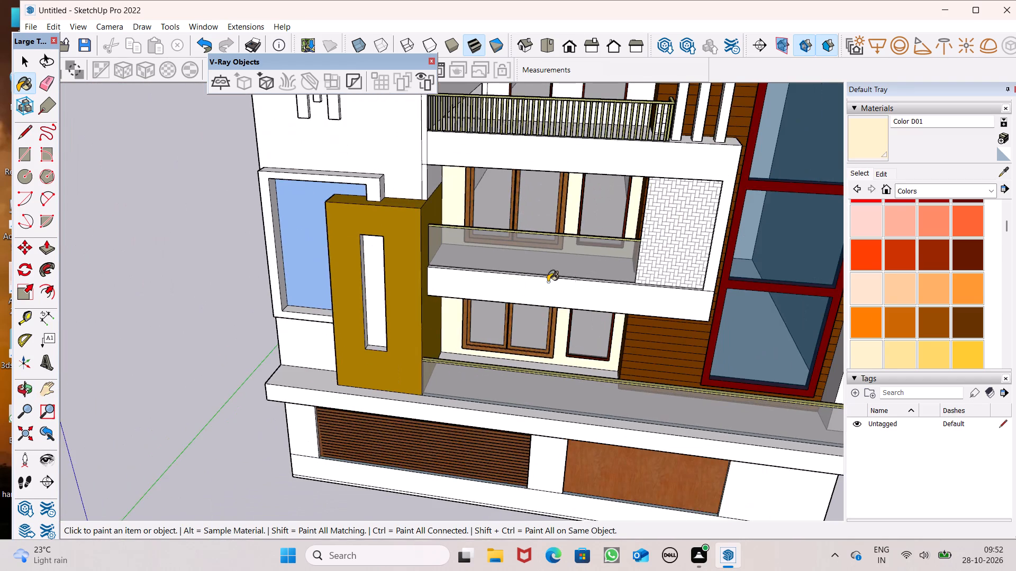
Erase the horizontal floor lines across the upper part of the side wall beside the tall glazed bay.
scroll(582, 290, down, 5)
middle_drag(586, 373, 360, 384)
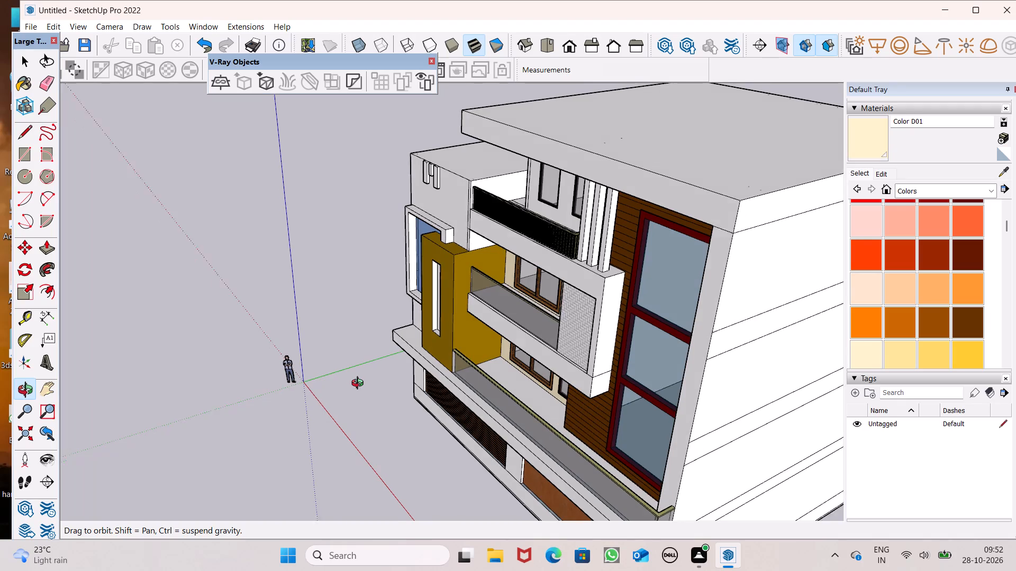
middle_drag(360, 384, 359, 384)
scroll(320, 67, down, 6)
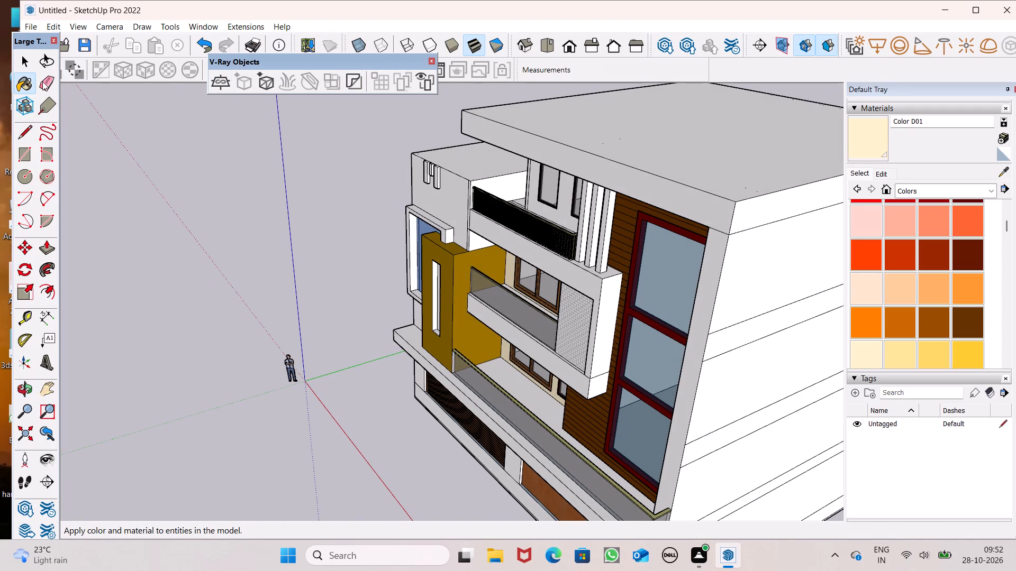
click(47, 85)
scroll(428, 181, down, 8)
scroll(519, 228, up, 3)
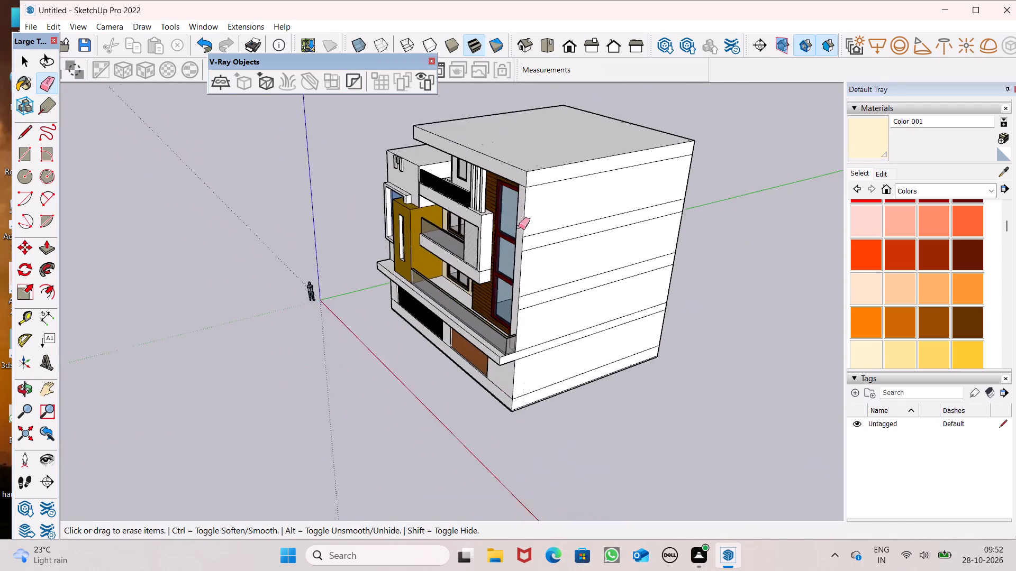
scroll(519, 227, up, 3)
drag(574, 160, 587, 374)
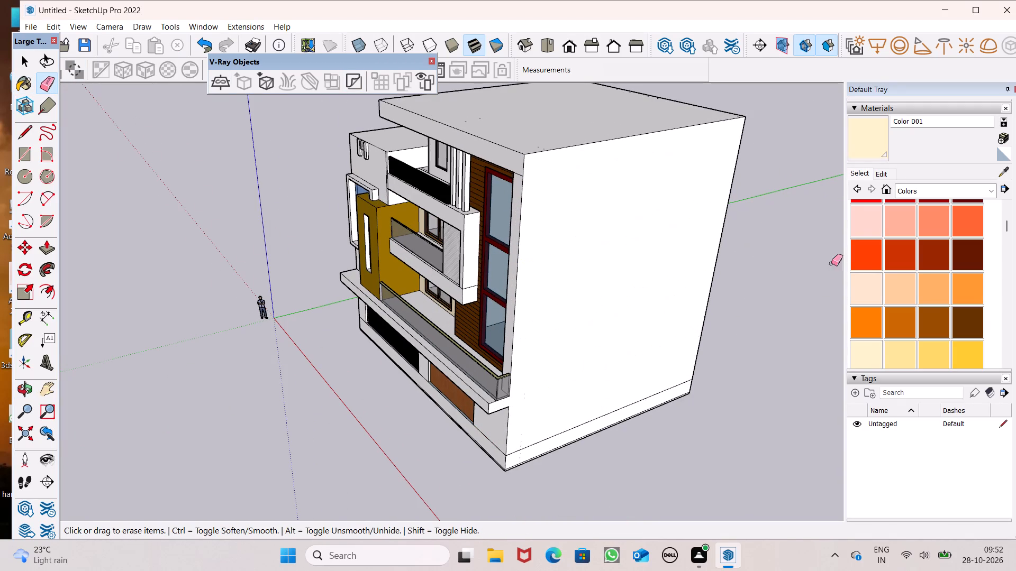
click(842, 112)
click(658, 201)
Paint the cleaned side wall and the top of the upper roof slab with Color D01.
click(866, 140)
click(660, 191)
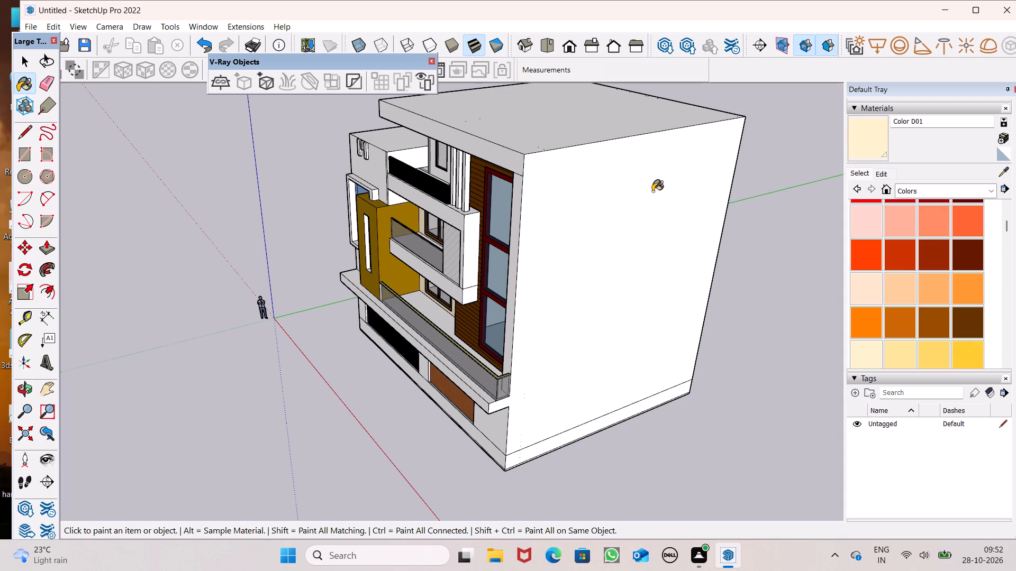
middle_drag(626, 223, 258, 333)
scroll(286, 238, up, 1)
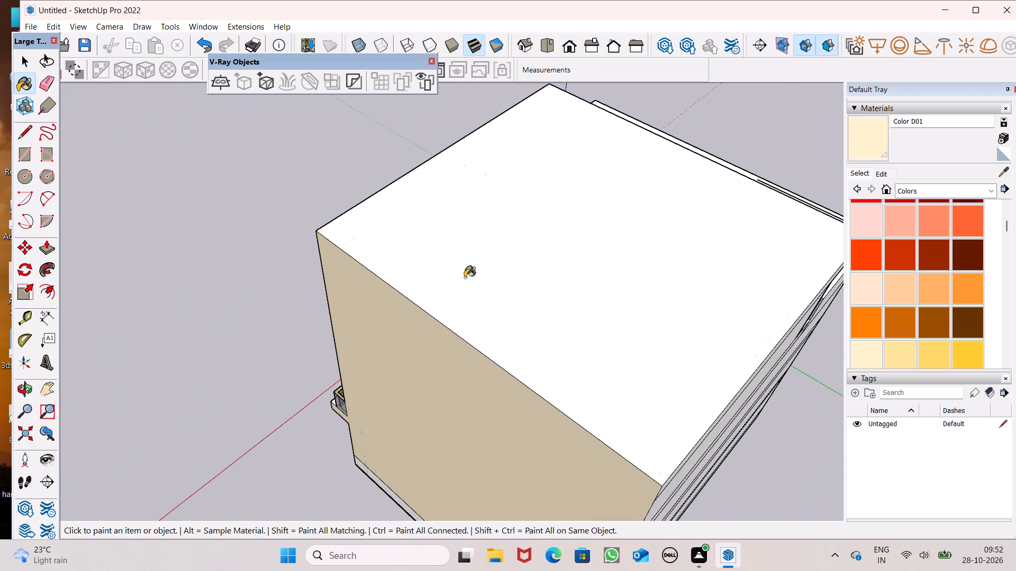
click(496, 271)
Erase all the horizontal lines across the opposite side wall, including the one near its base.
scroll(208, 271, down, 4)
middle_drag(132, 283, 761, 99)
middle_drag(304, 297, 474, 288)
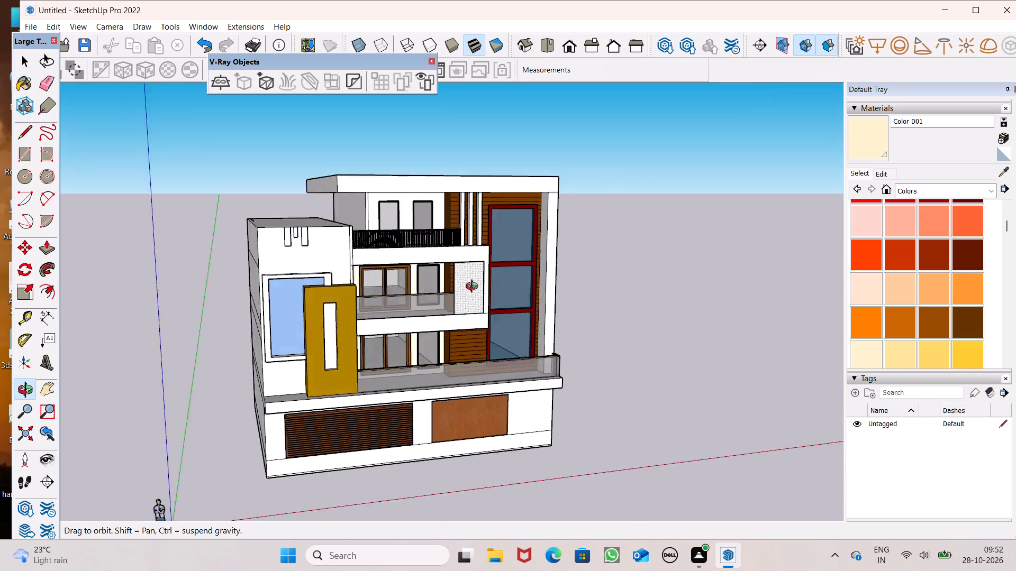
middle_drag(474, 288, 597, 245)
scroll(597, 245, up, 1)
scroll(310, 276, down, 7)
middle_drag(22, 336, 120, 325)
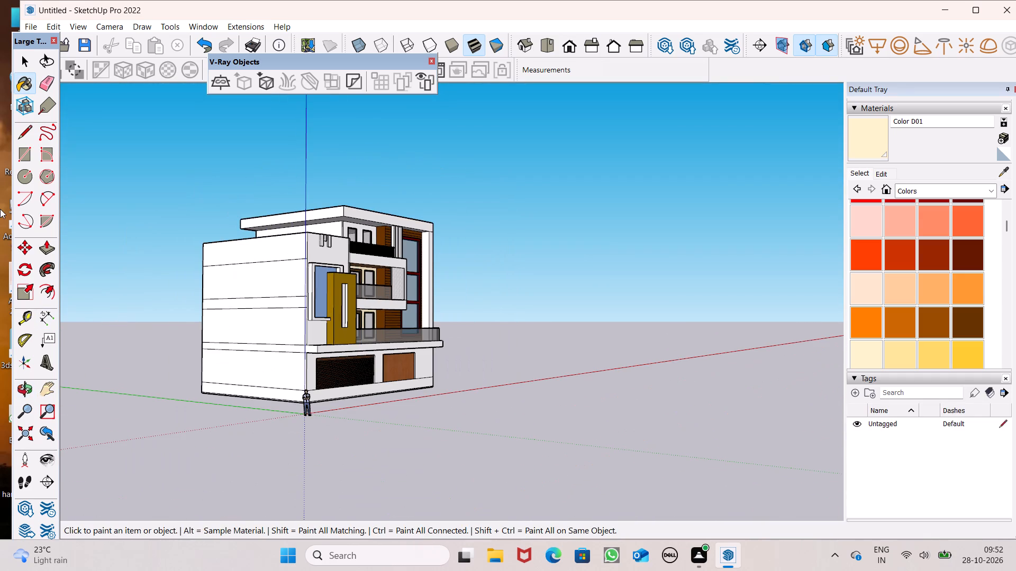
click(40, 84)
scroll(265, 336, up, 6)
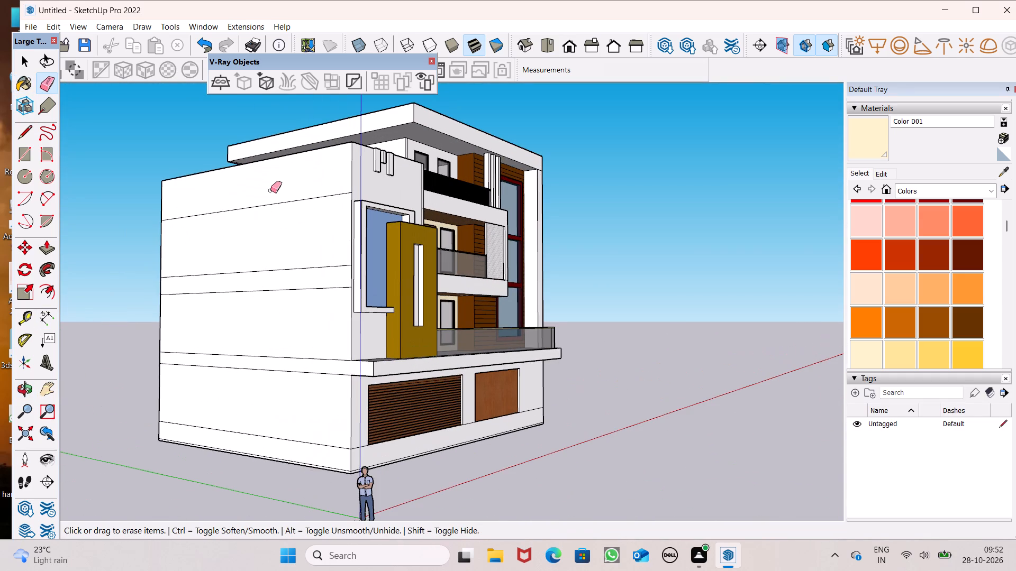
drag(278, 225, 290, 309)
drag(311, 178, 314, 209)
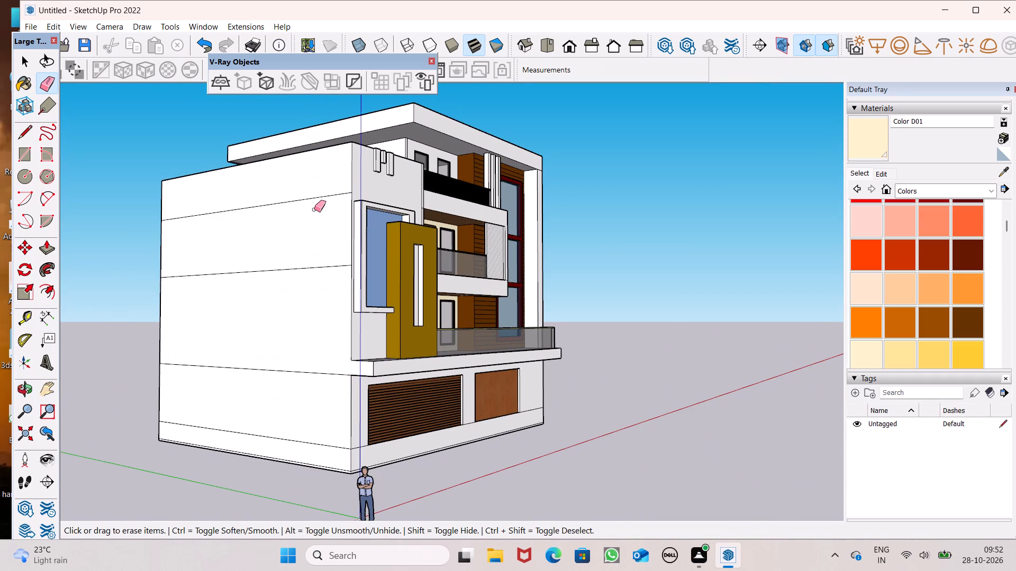
drag(314, 209, 292, 403)
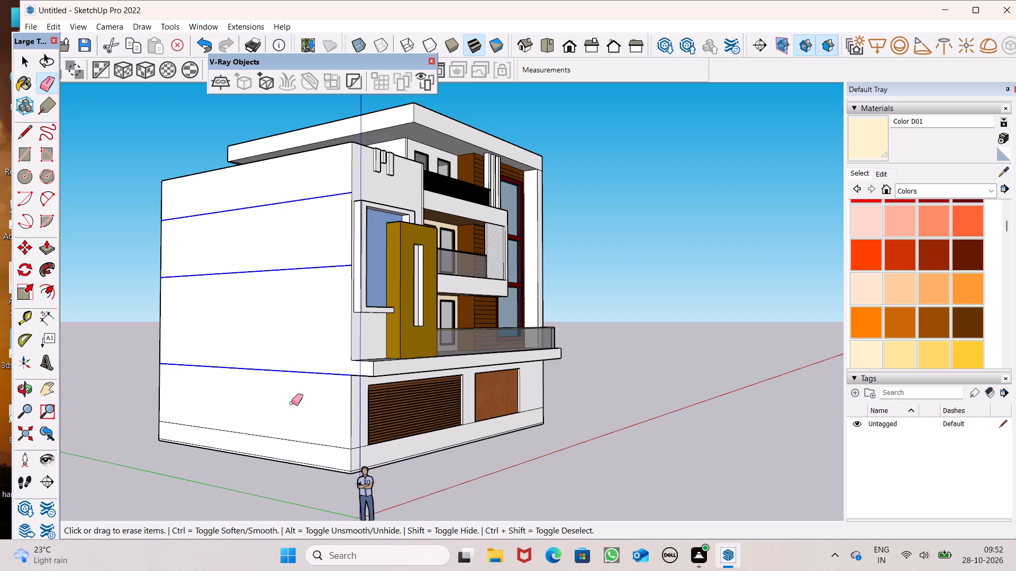
drag(292, 403, 282, 447)
Paint the cleaned opposite side wall and the ground-floor front wall around the two wood panels with Color D01.
click(865, 140)
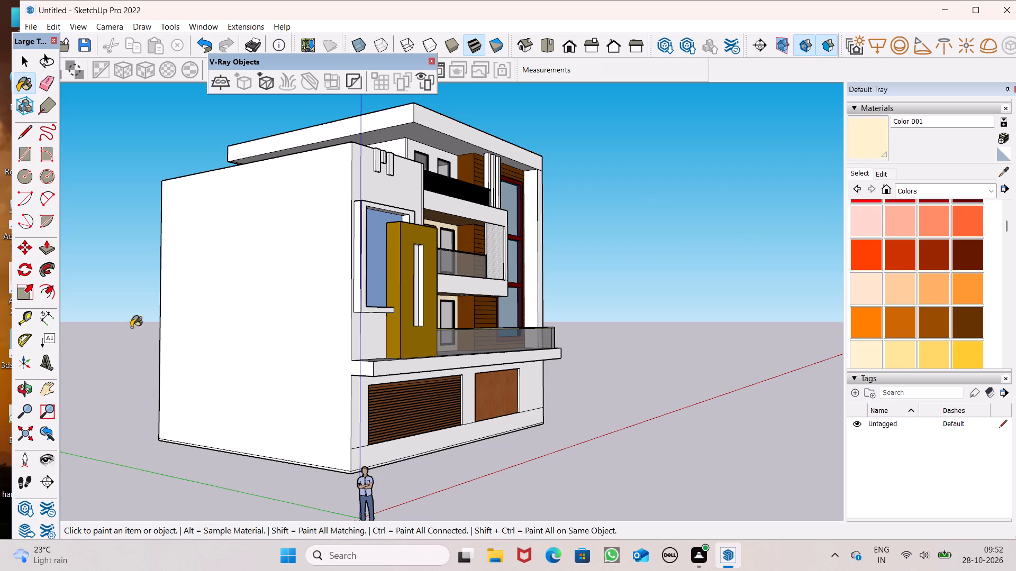
drag(255, 285, 274, 289)
scroll(298, 266, down, 4)
middle_drag(298, 271, 16, 342)
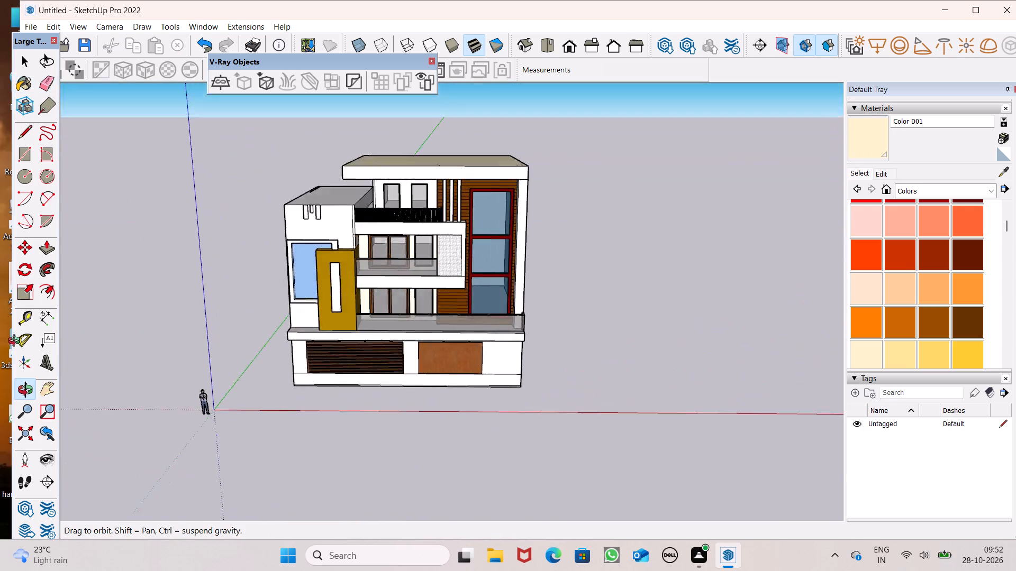
middle_drag(16, 342, 0, 272)
scroll(148, 352, up, 6)
click(340, 367)
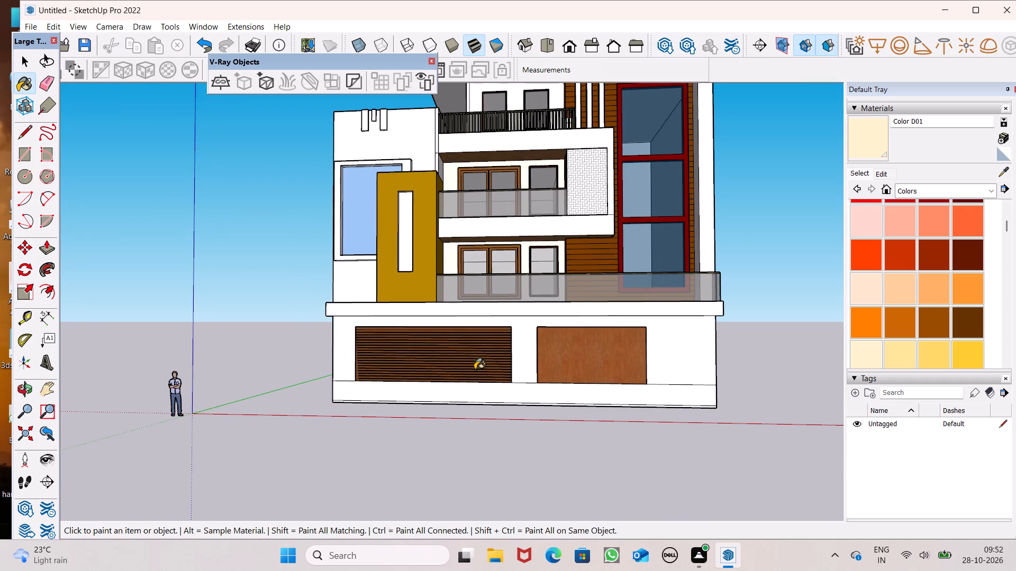
Paint the top floor's window wall, its narrow corner strip and its outer side wall with Color D01.
scroll(494, 330, down, 3)
middle_drag(534, 326, 567, 445)
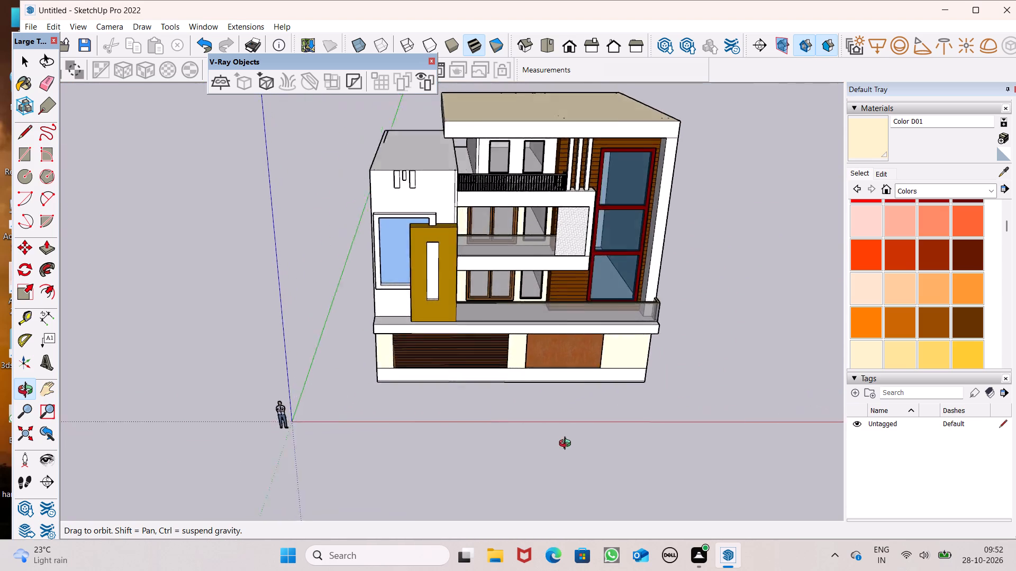
middle_drag(567, 445, 526, 349)
scroll(533, 76, up, 3)
scroll(501, 117, up, 7)
scroll(478, 171, up, 4)
click(477, 170)
scroll(444, 163, up, 5)
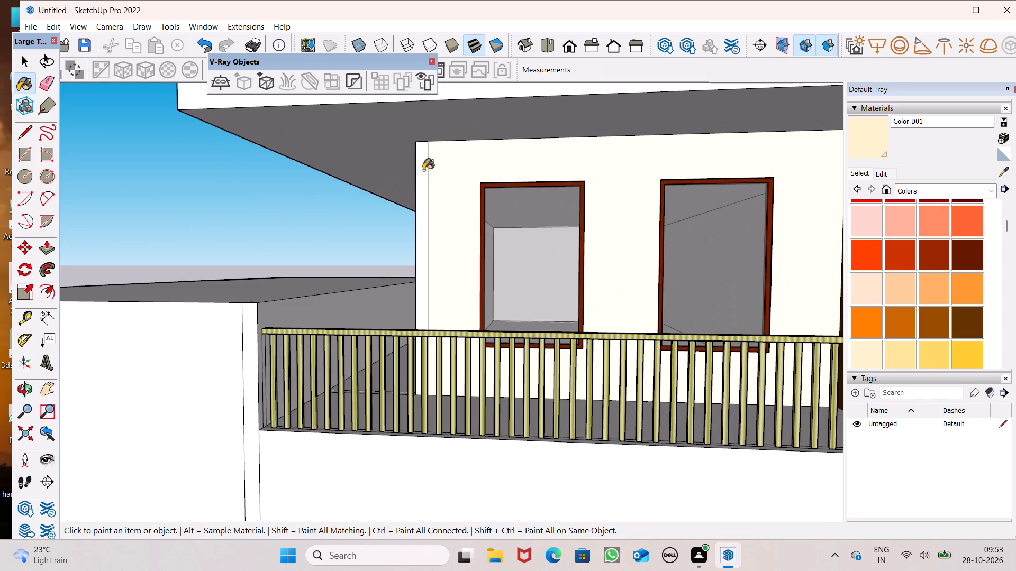
click(423, 170)
middle_drag(443, 208, 610, 235)
scroll(610, 238, up, 1)
click(282, 183)
Examine the painted facade from the front and from above for surfaces that still need a material.
scroll(297, 175, down, 8)
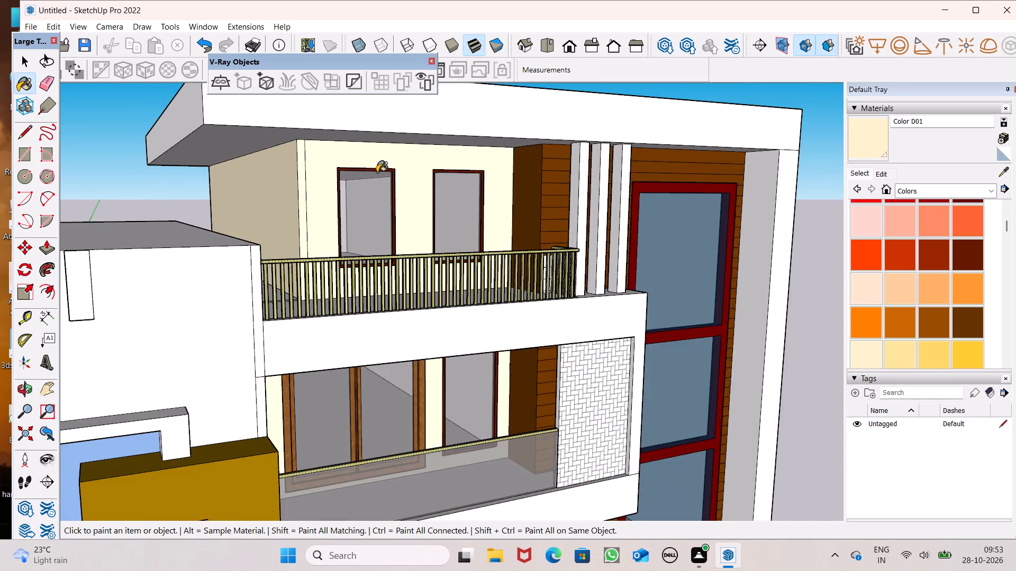
scroll(377, 172, down, 4)
middle_drag(422, 190, 316, 232)
scroll(316, 232, up, 1)
scroll(324, 177, down, 5)
middle_drag(343, 181, 378, 118)
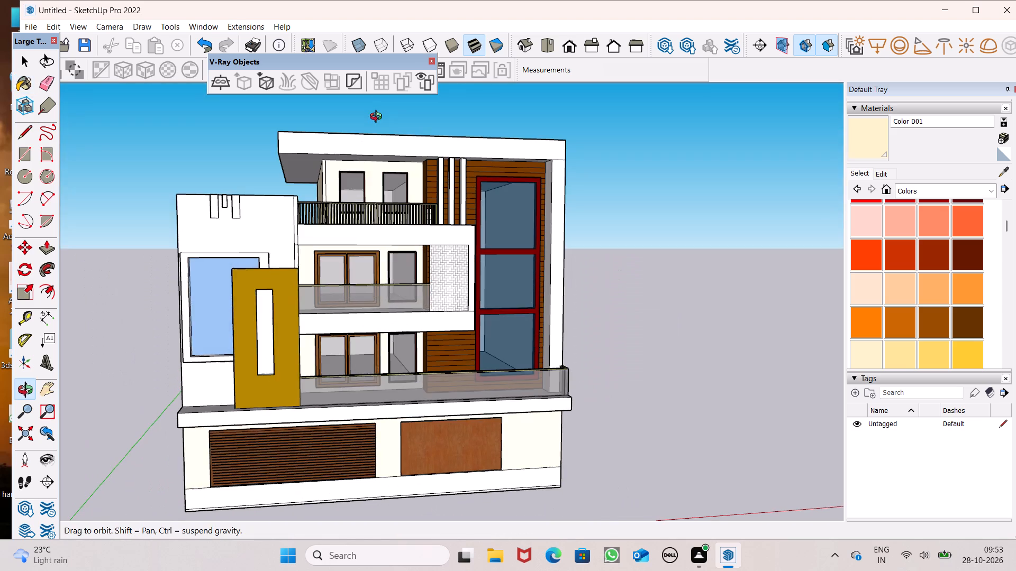
middle_drag(378, 118, 378, 117)
scroll(391, 162, down, 4)
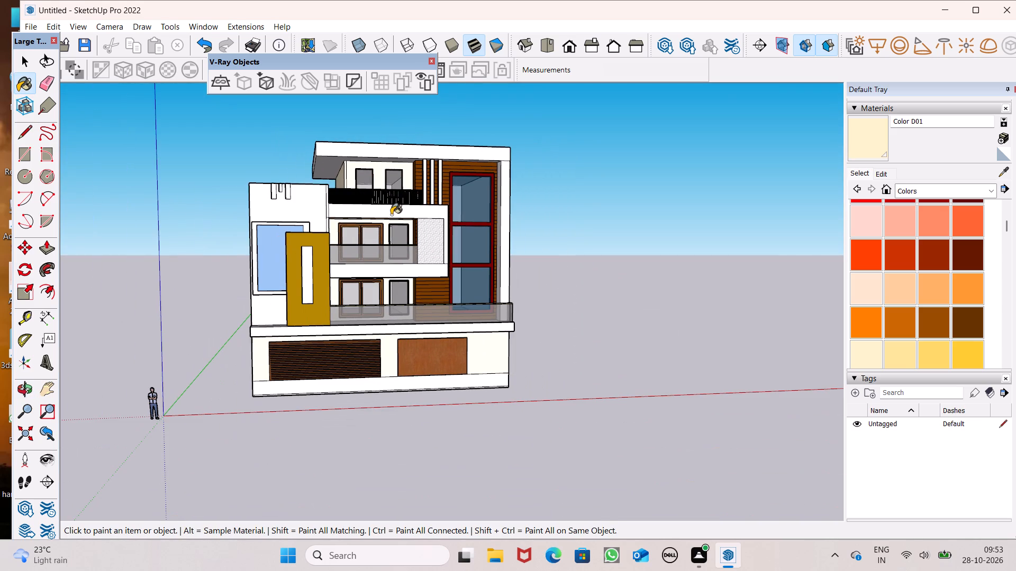
scroll(390, 197, down, 1)
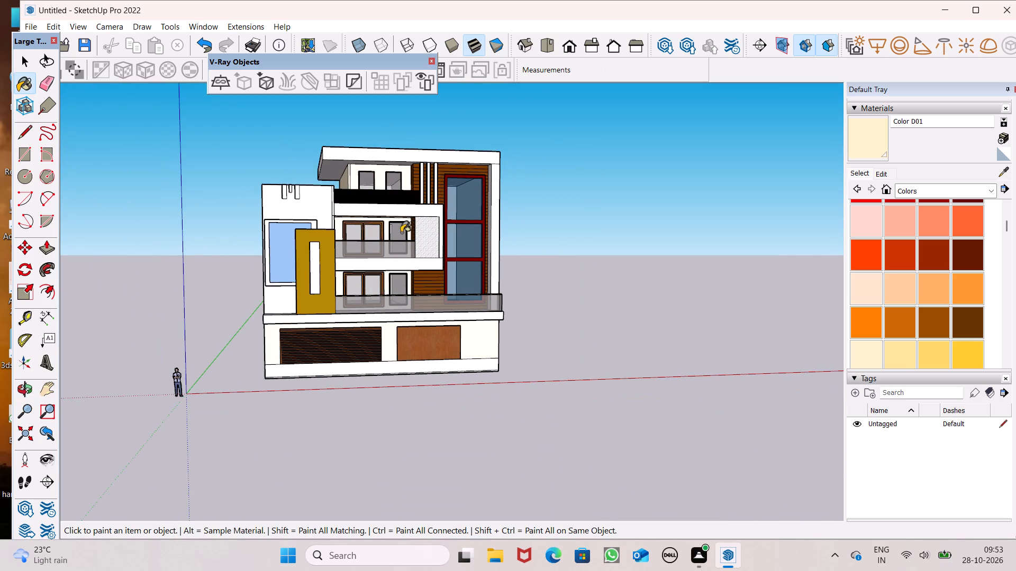
middle_drag(401, 234, 368, 428)
middle_drag(368, 427, 361, 405)
middle_drag(357, 389, 348, 356)
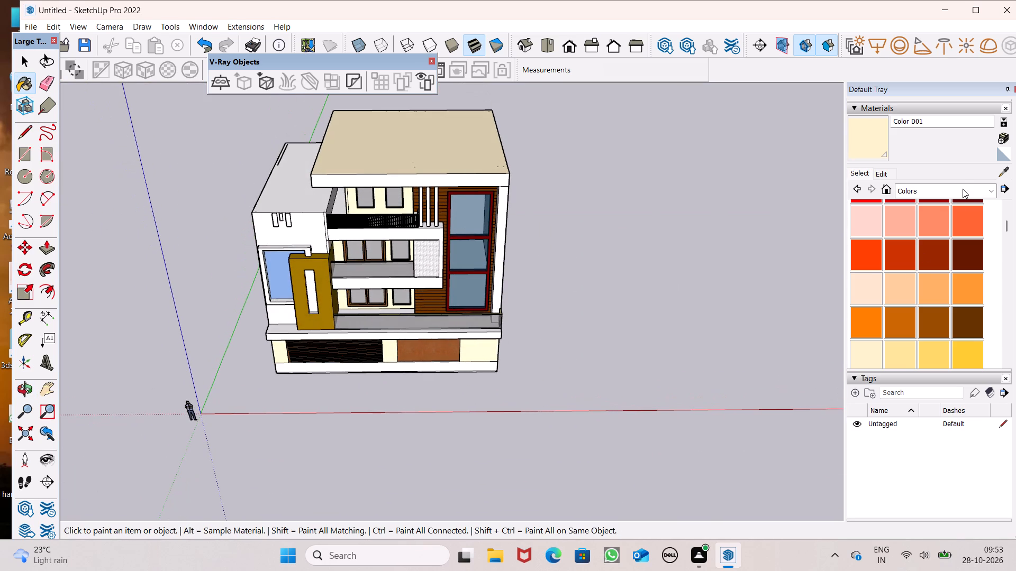
Paint the floors of all three balconies with Blacktop Old 01 from the Asphalt and Concrete materials.
click(964, 194)
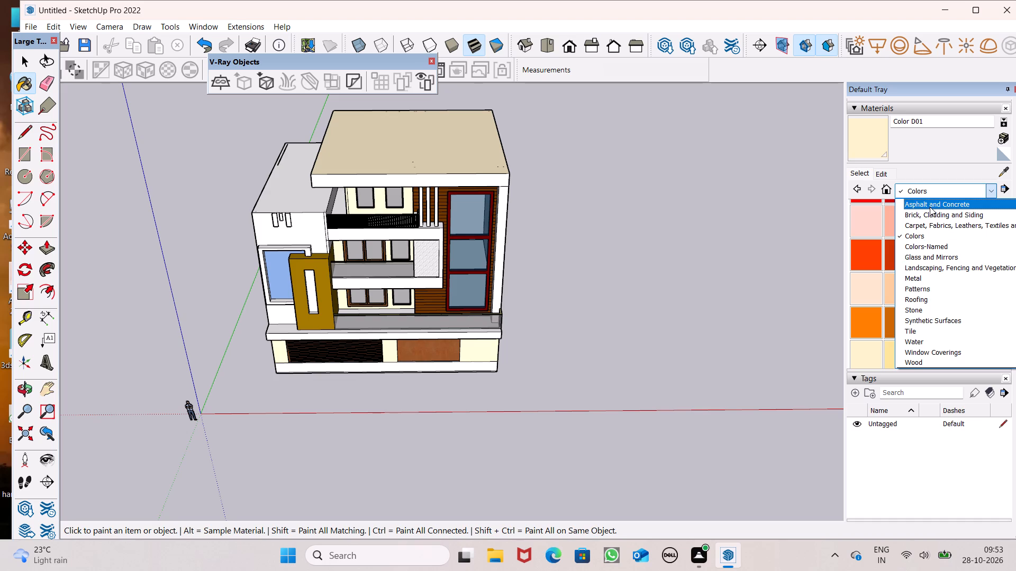
click(930, 207)
click(937, 219)
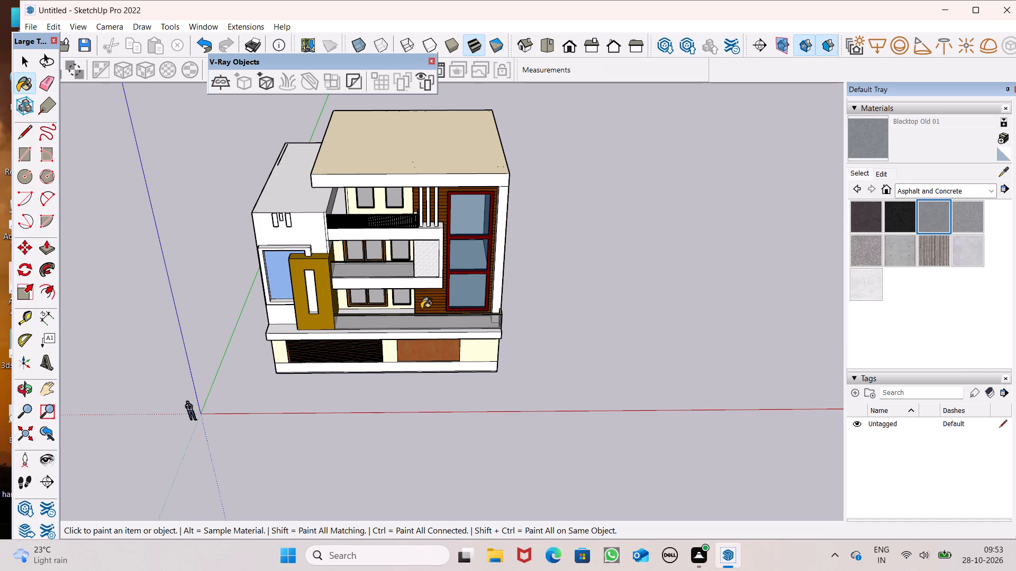
scroll(369, 301, up, 7)
middle_drag(375, 251, 356, 375)
scroll(369, 363, up, 1)
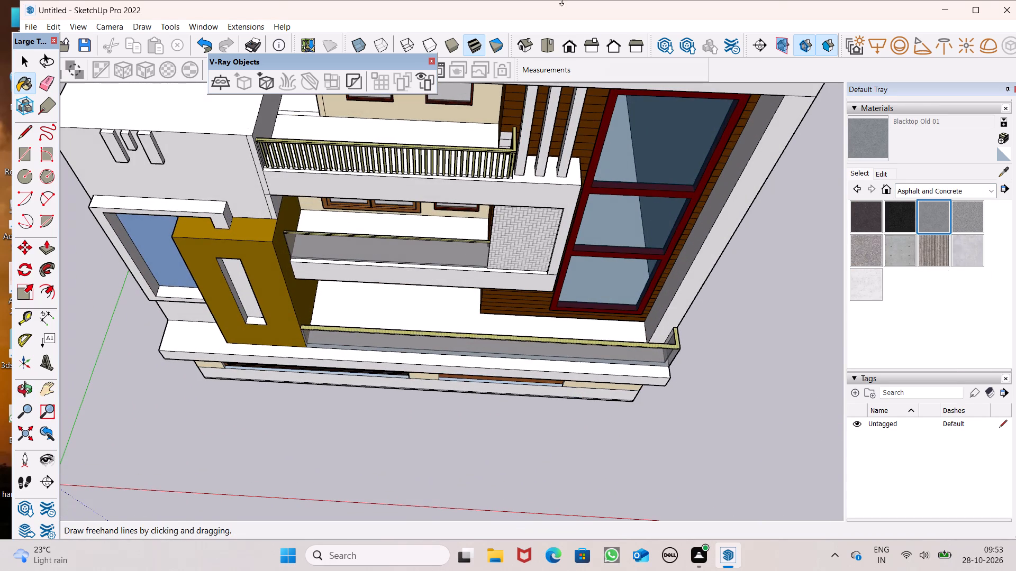
scroll(419, 216, up, 4)
click(414, 222)
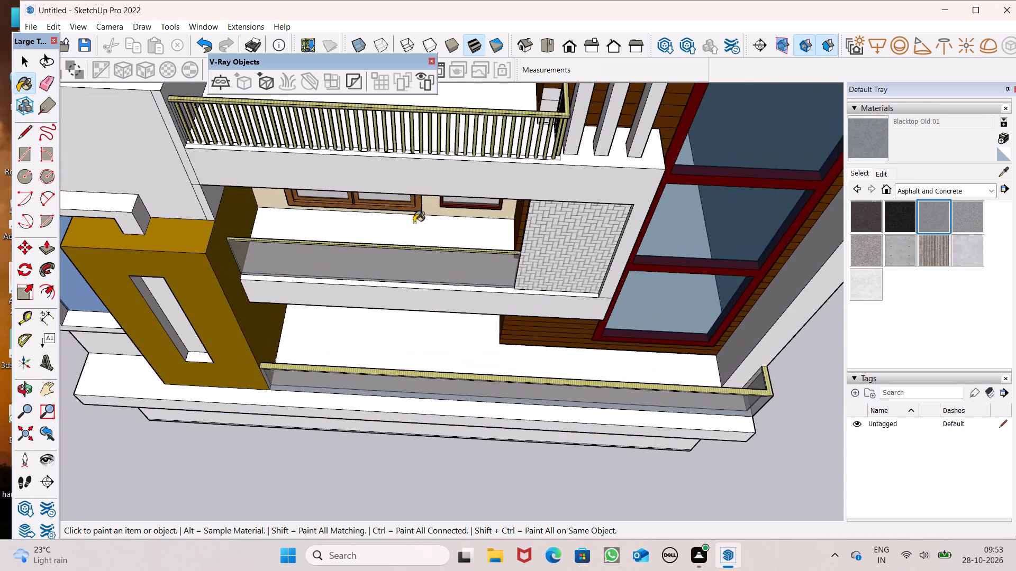
scroll(450, 223, down, 7)
scroll(494, 150, up, 5)
click(458, 179)
scroll(458, 178, down, 4)
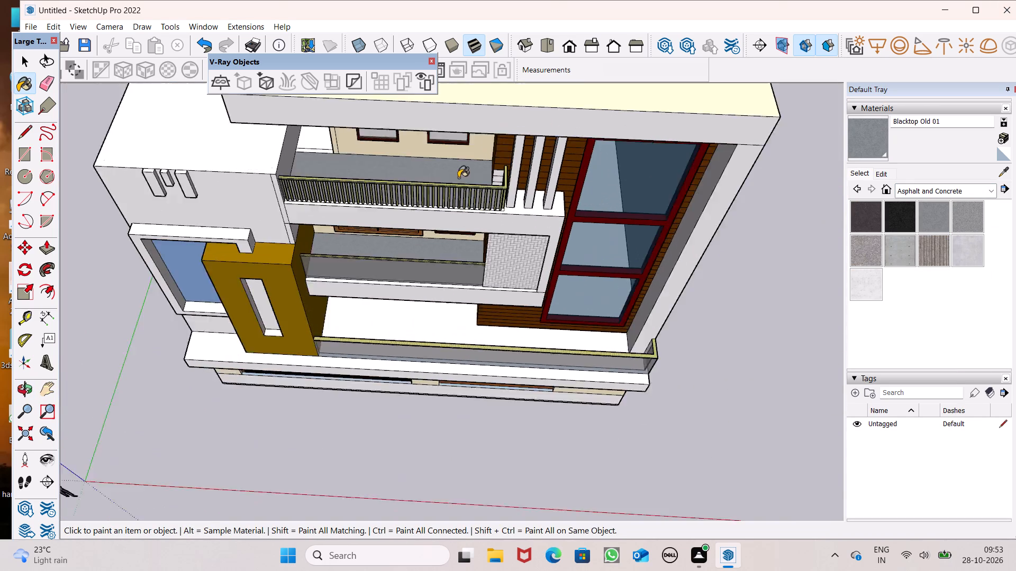
scroll(458, 178, down, 2)
scroll(474, 274, up, 4)
click(419, 297)
Paint the front wall of the projecting block, around the large blue window, with 0084_MediumTurquoise from the Colors-Named materials.
scroll(445, 270, down, 6)
middle_drag(468, 347, 506, 188)
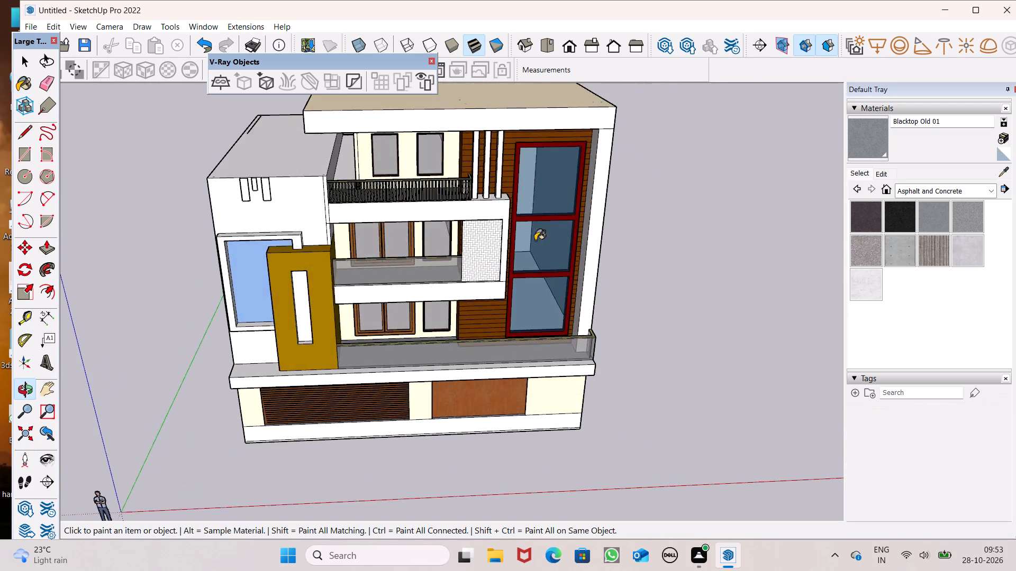
scroll(537, 278, down, 4)
middle_drag(482, 418, 508, 360)
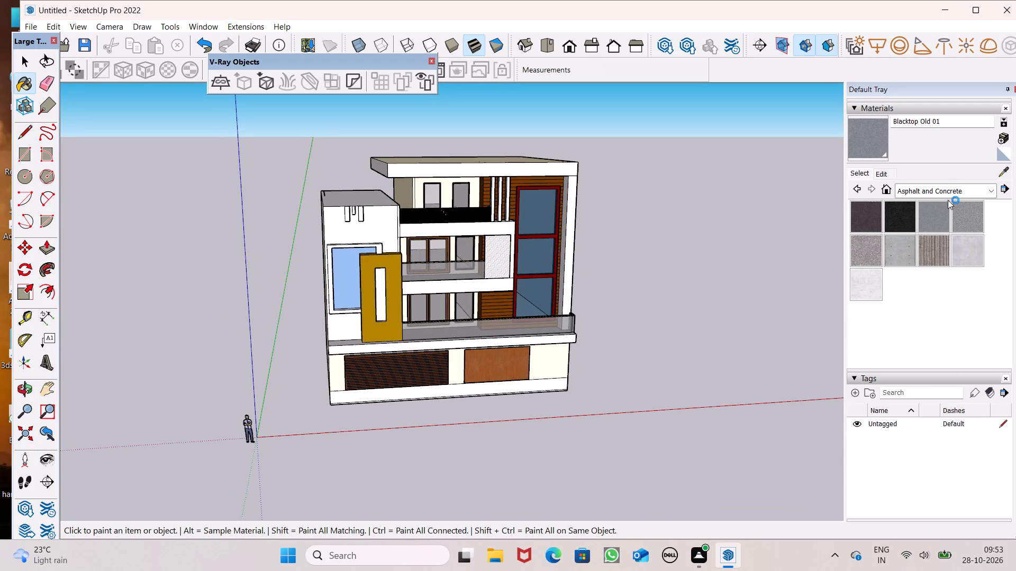
click(948, 200)
click(948, 194)
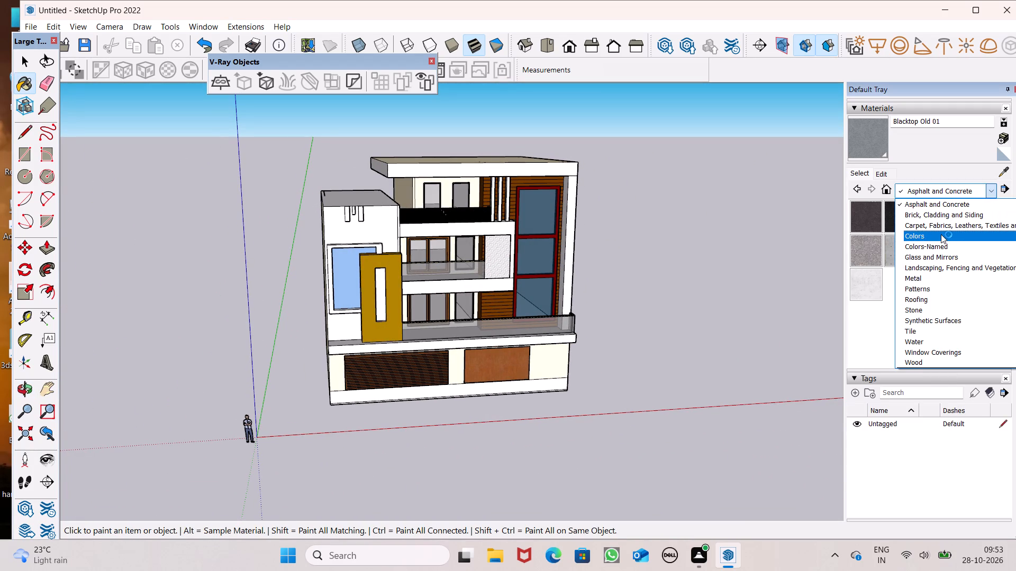
click(941, 243)
scroll(959, 269, down, 3)
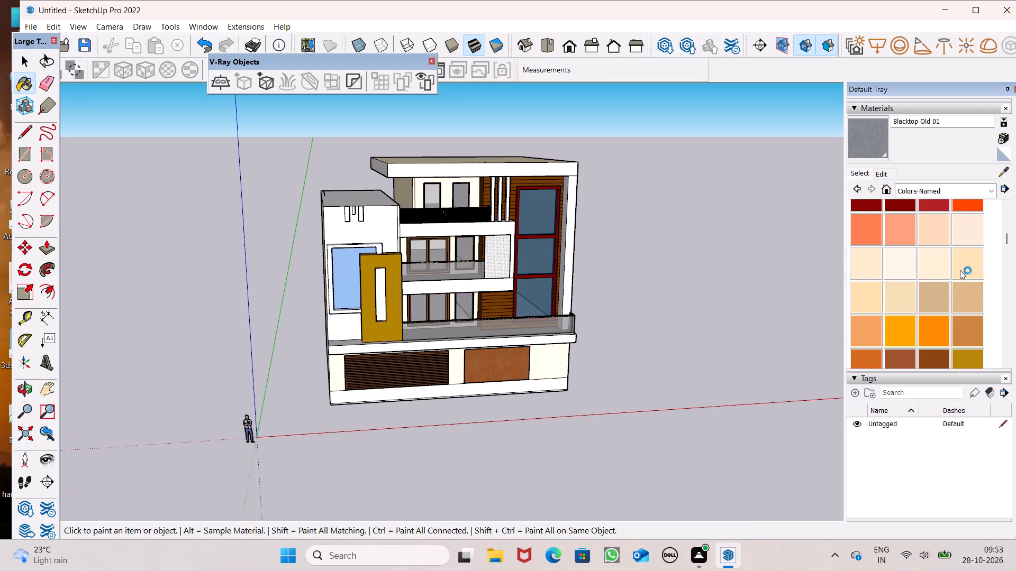
scroll(960, 270, down, 6)
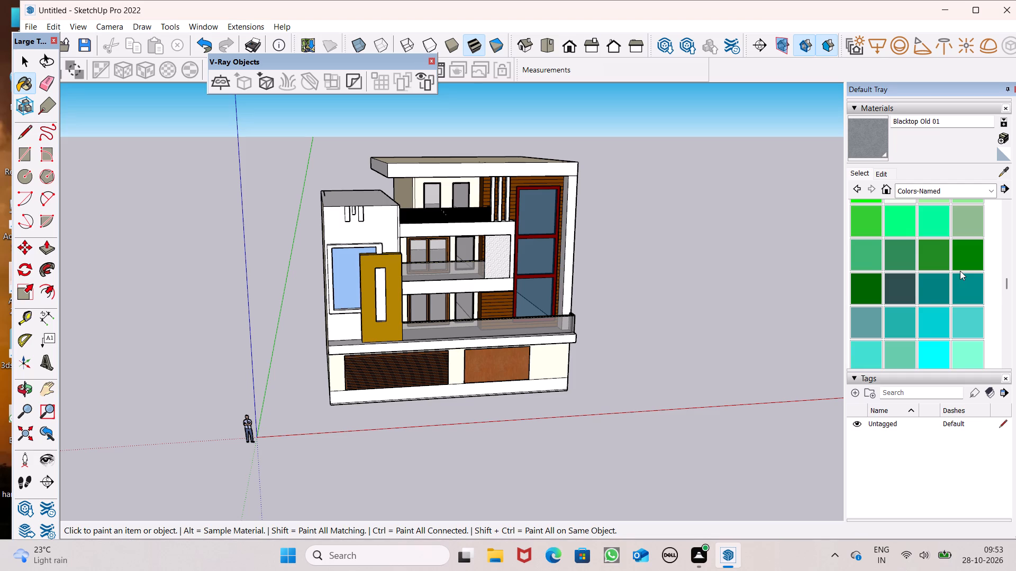
scroll(960, 271, down, 1)
click(960, 271)
scroll(374, 271, up, 1)
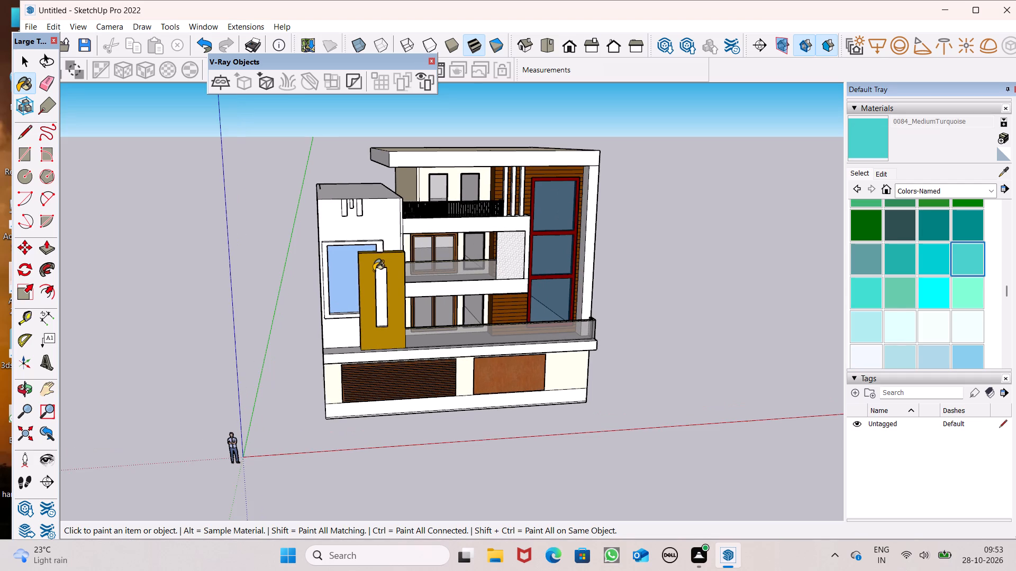
scroll(461, 271, down, 3)
scroll(330, 254, up, 5)
click(399, 235)
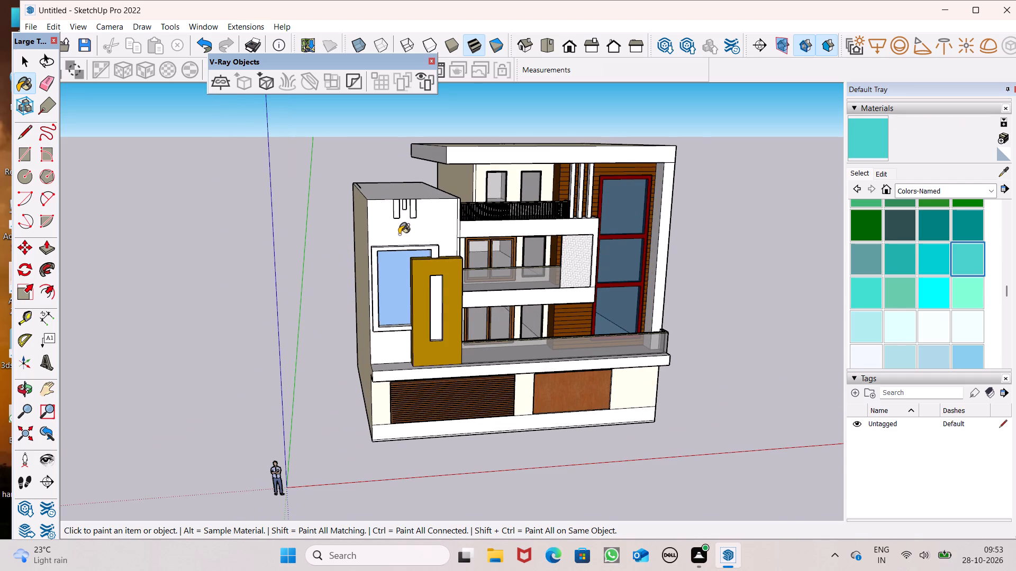
scroll(399, 234, up, 6)
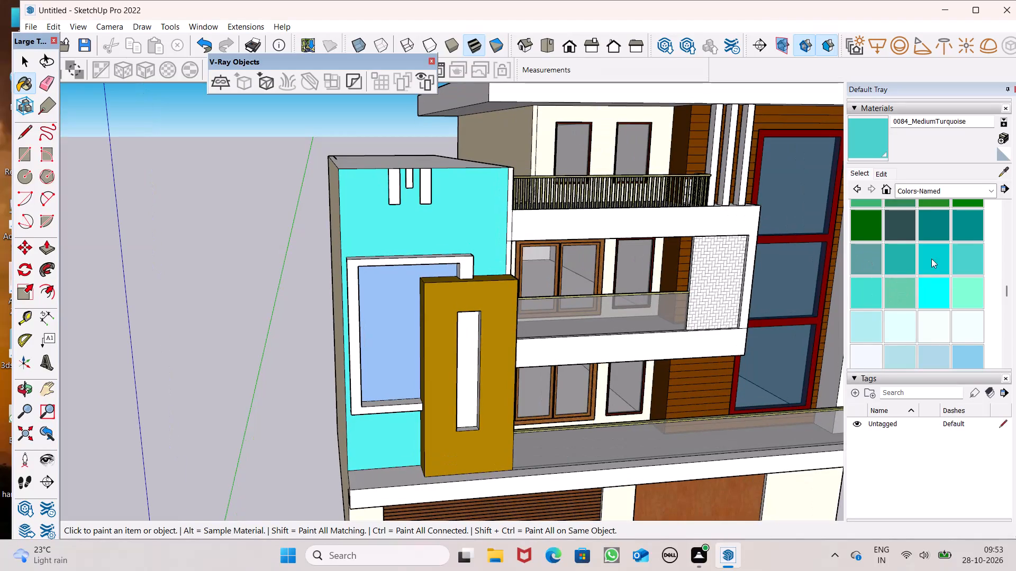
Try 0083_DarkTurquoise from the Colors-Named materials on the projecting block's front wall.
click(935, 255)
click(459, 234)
Repaint the projecting block's front wall, around the large blue window, with 0079_Teal from the Colors-Named materials.
scroll(1015, 282, up, 1)
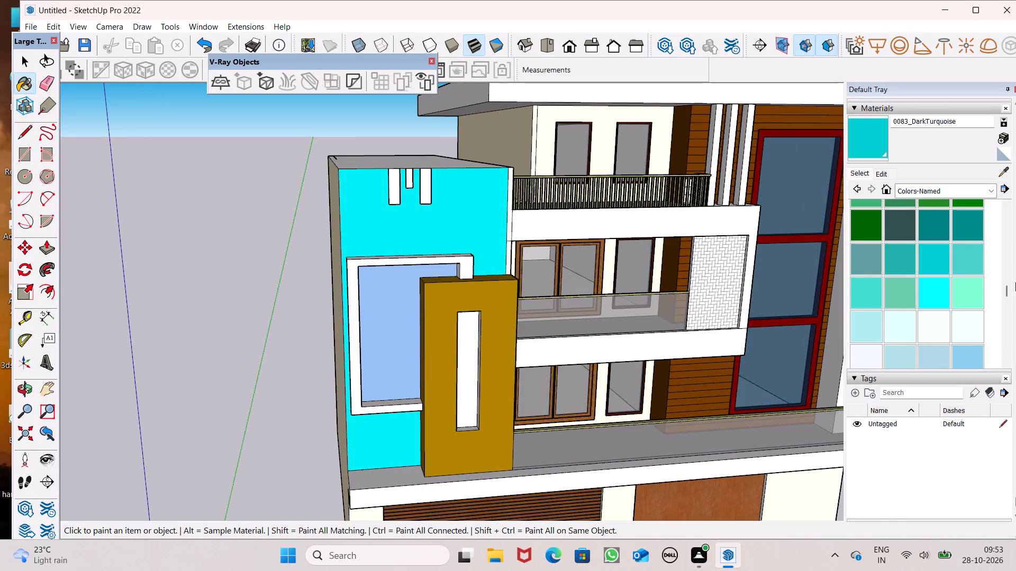
scroll(1015, 282, up, 2)
click(941, 418)
click(436, 210)
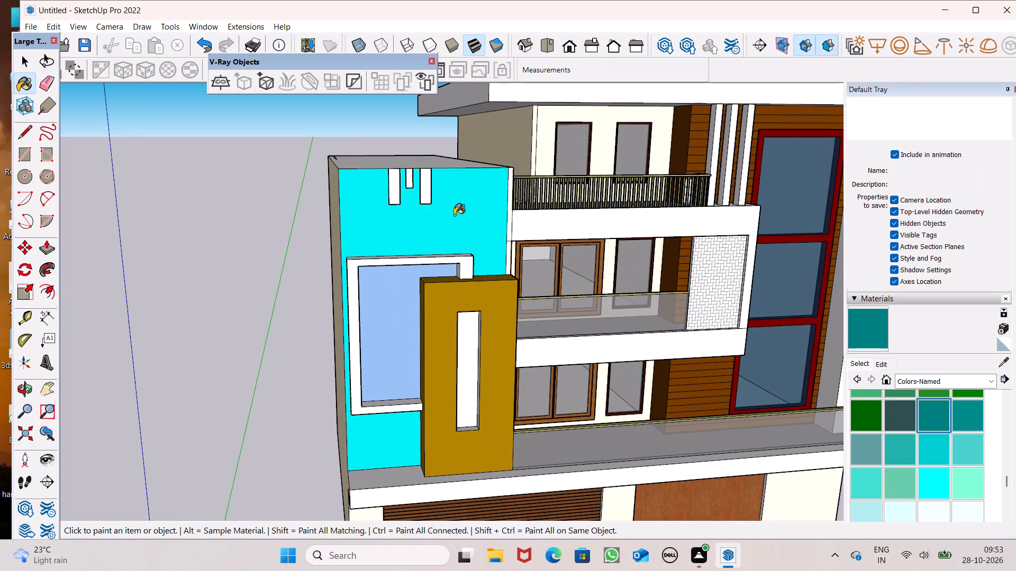
Change the 0079_Teal material's colour to a soft green with RGB values 136, 184 and 147.
click(882, 365)
click(889, 411)
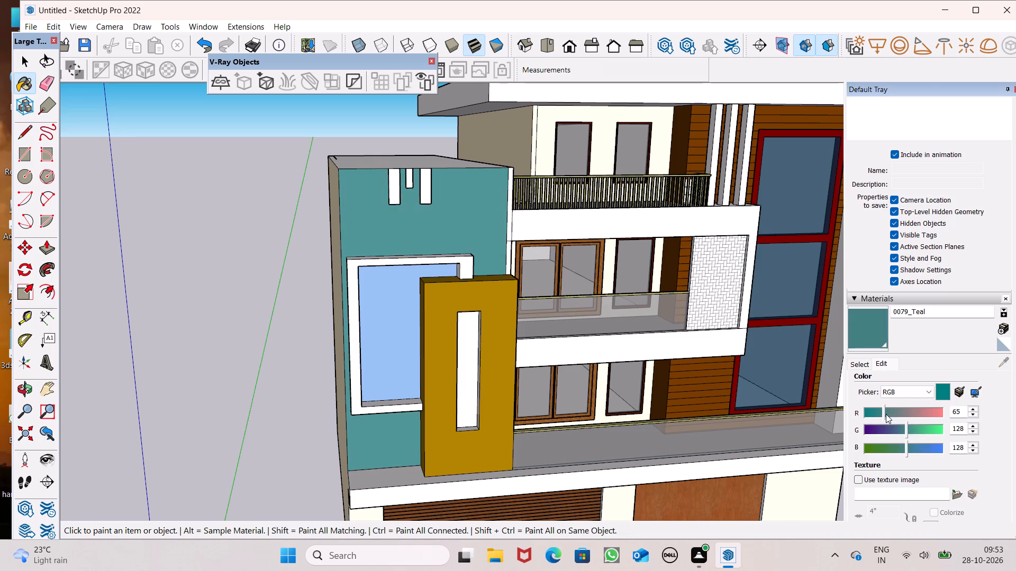
drag(909, 423, 915, 423)
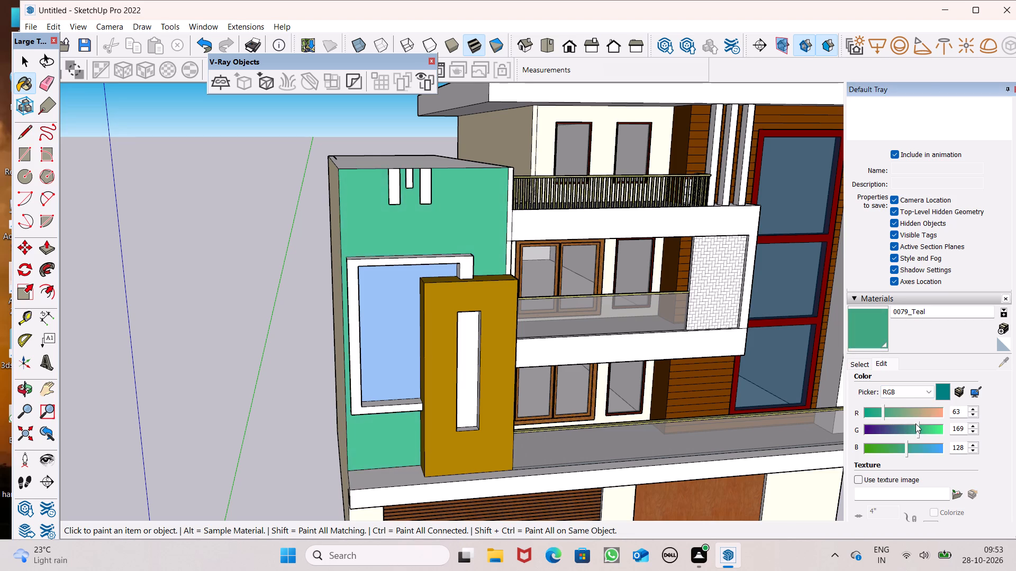
drag(915, 423, 901, 428)
click(909, 446)
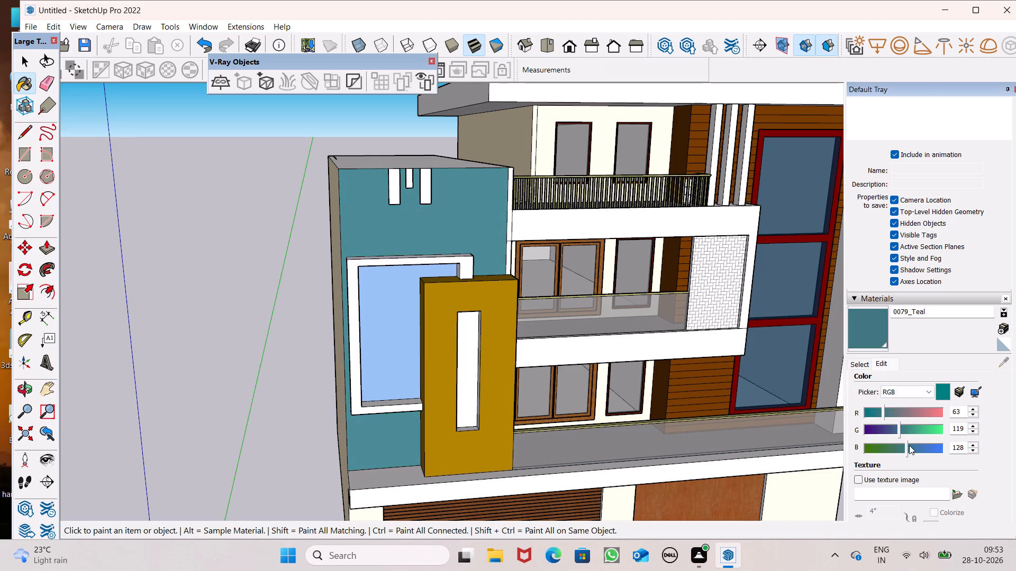
drag(903, 429, 913, 429)
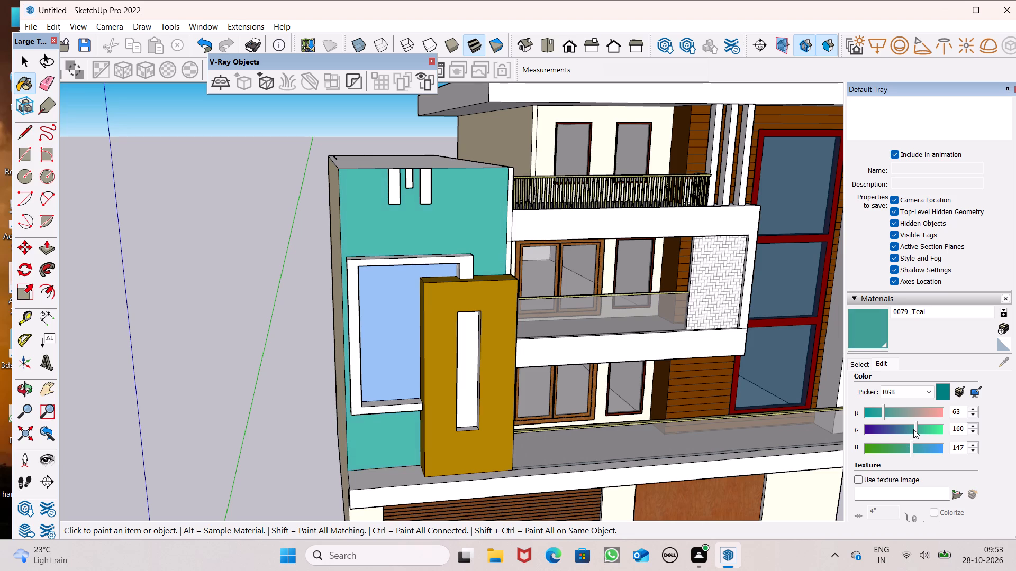
drag(913, 429, 919, 429)
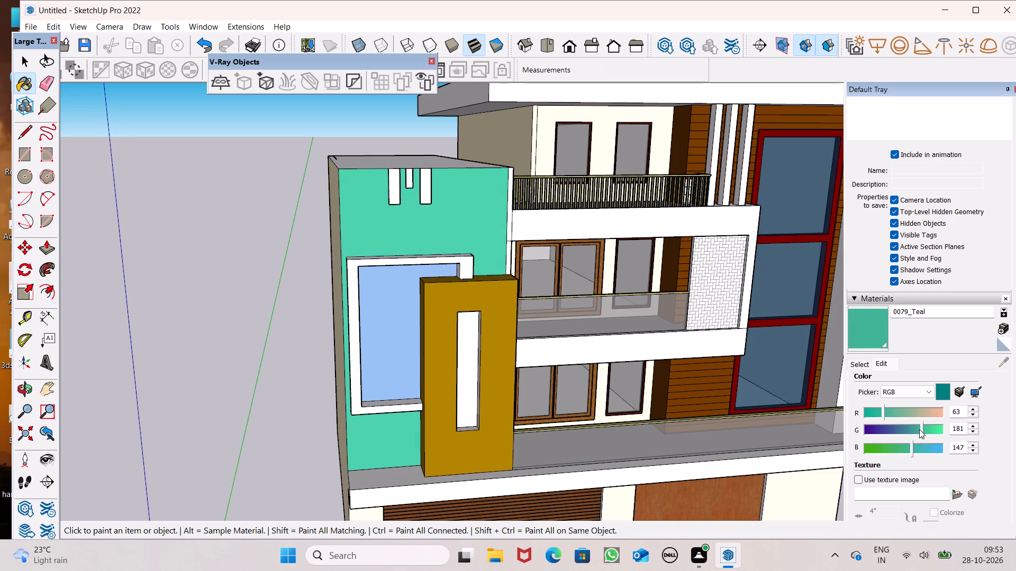
drag(919, 429, 920, 429)
click(906, 413)
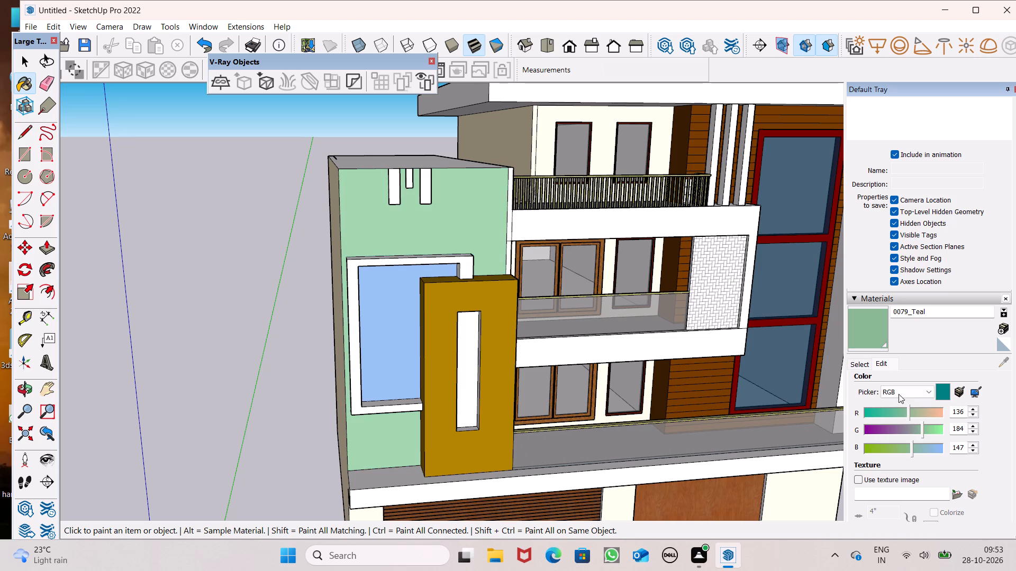
Paint the roof slab's front edge, the tall outer frame beside the glazing and both upper balcony bands with 0050_LemonChiffon.
scroll(225, 152, down, 11)
middle_drag(612, 300, 583, 302)
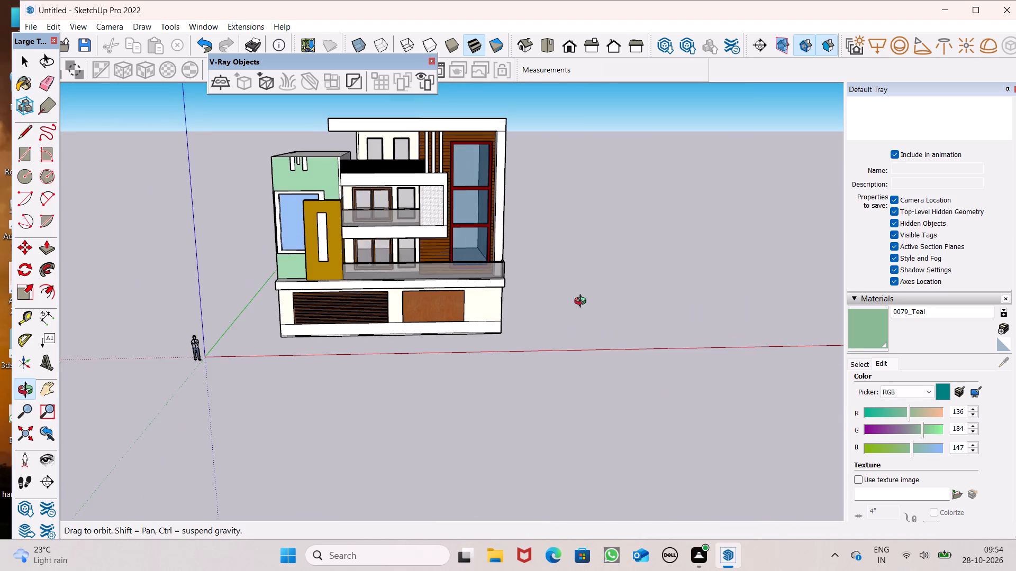
middle_drag(583, 302, 566, 301)
scroll(566, 301, up, 1)
scroll(628, 304, down, 3)
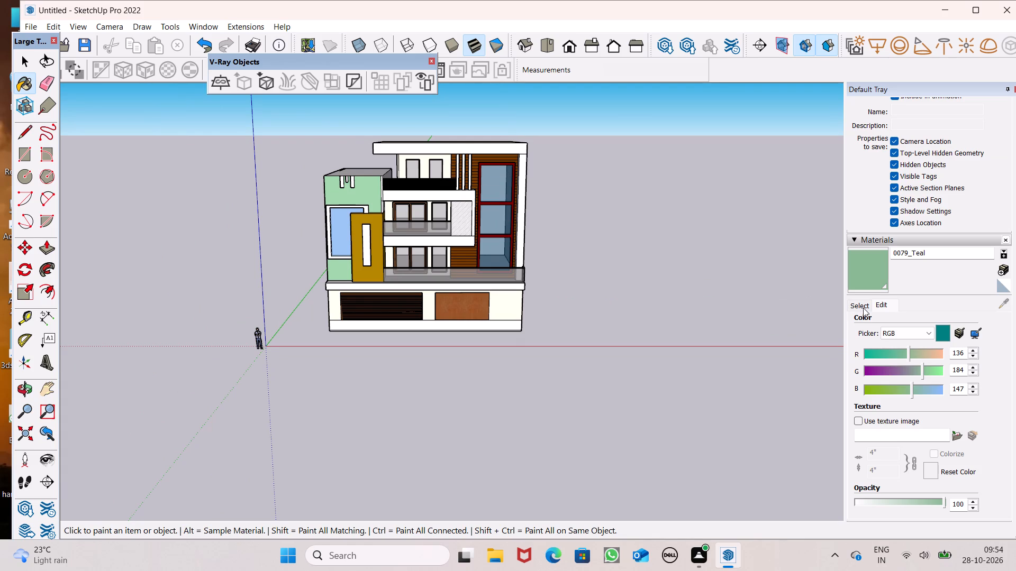
click(862, 309)
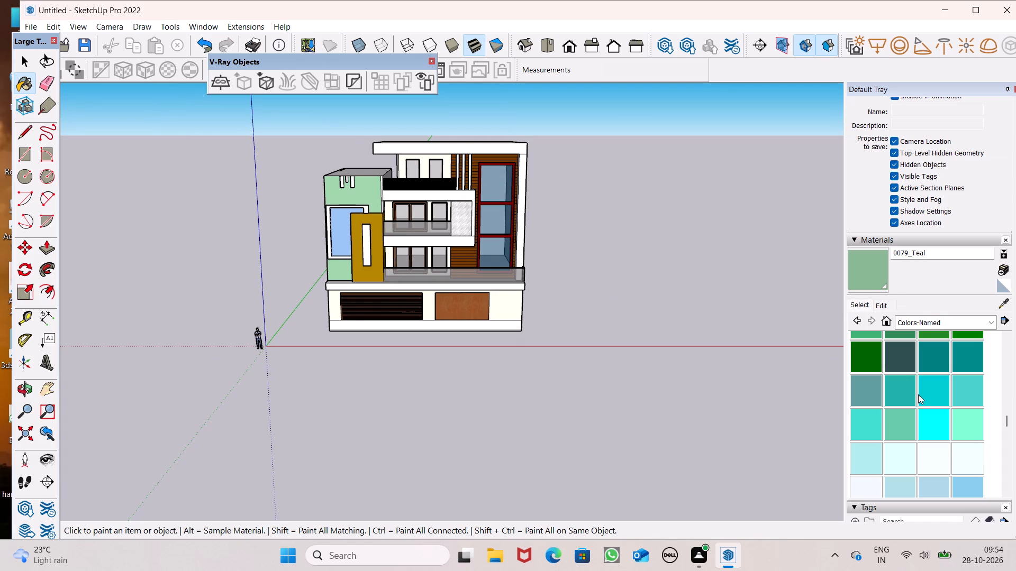
scroll(918, 394, up, 4)
click(906, 381)
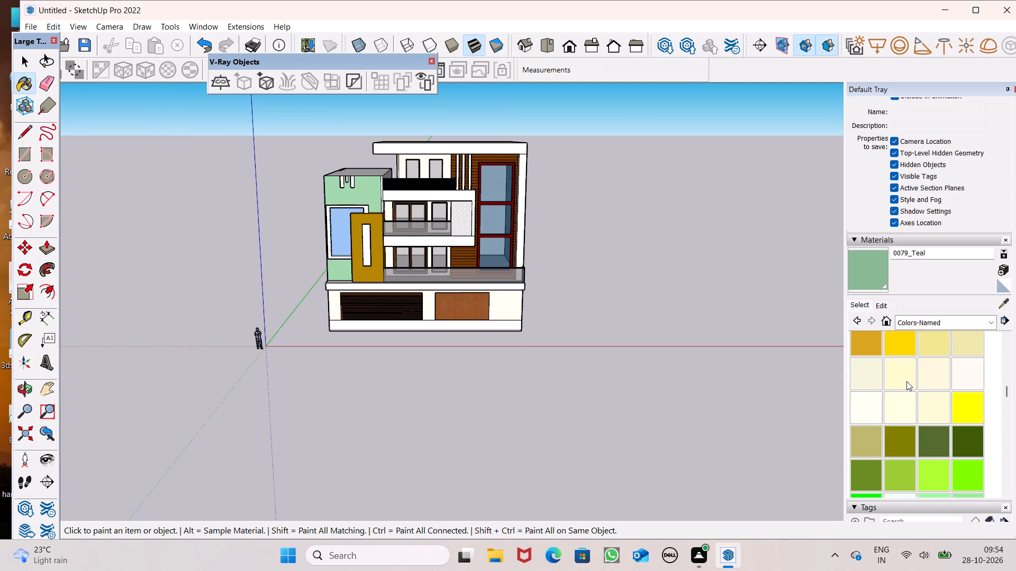
scroll(495, 171, up, 6)
scroll(409, 122, up, 5)
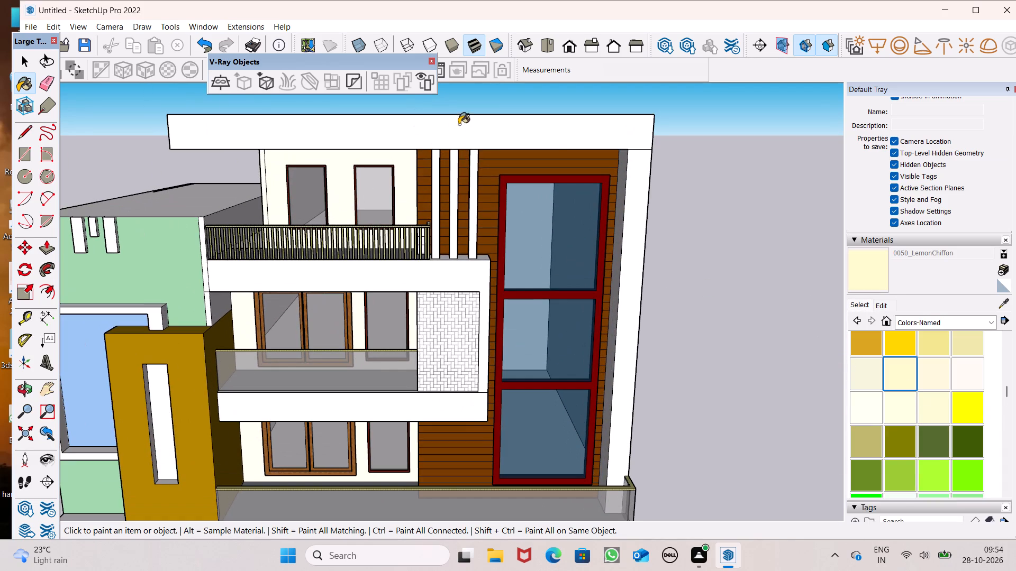
drag(459, 124, 465, 129)
click(641, 165)
scroll(438, 287, up, 4)
click(441, 270)
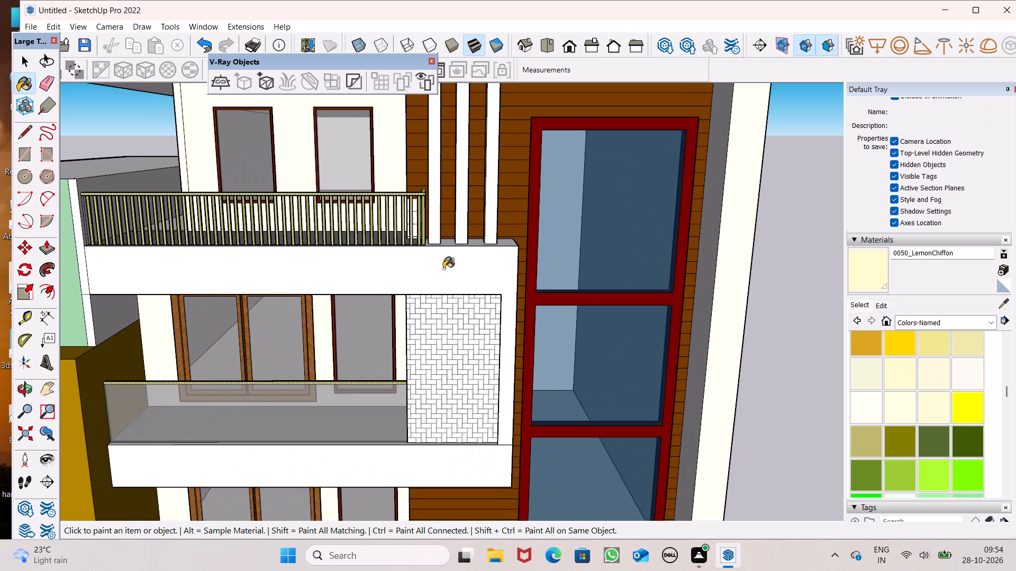
scroll(444, 269, down, 2)
scroll(469, 409, up, 3)
click(473, 451)
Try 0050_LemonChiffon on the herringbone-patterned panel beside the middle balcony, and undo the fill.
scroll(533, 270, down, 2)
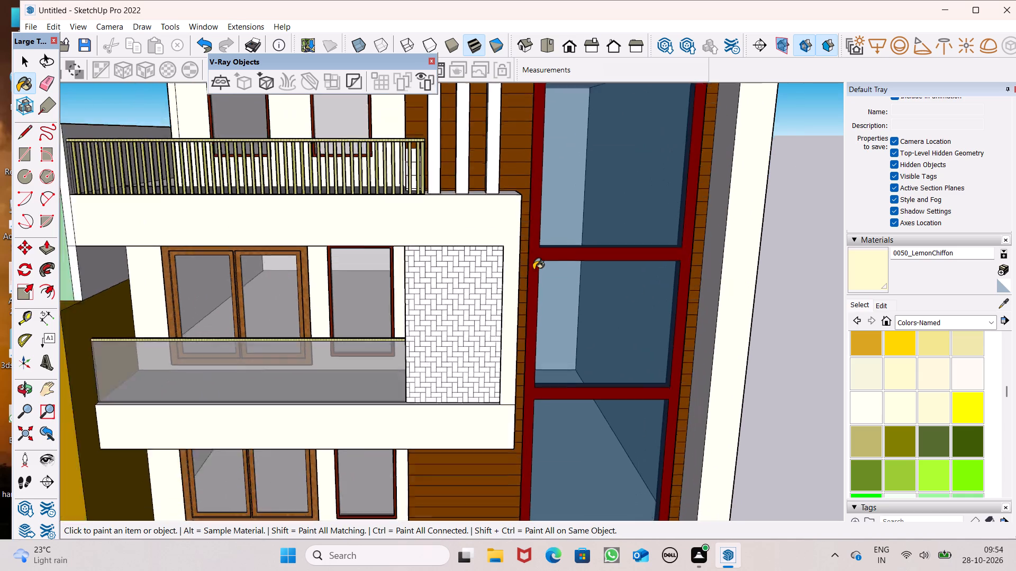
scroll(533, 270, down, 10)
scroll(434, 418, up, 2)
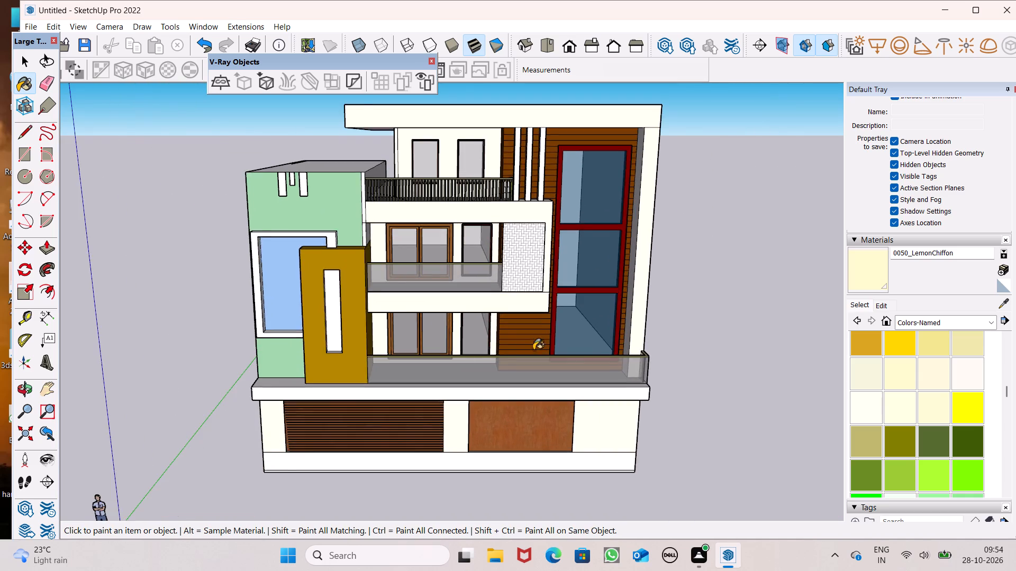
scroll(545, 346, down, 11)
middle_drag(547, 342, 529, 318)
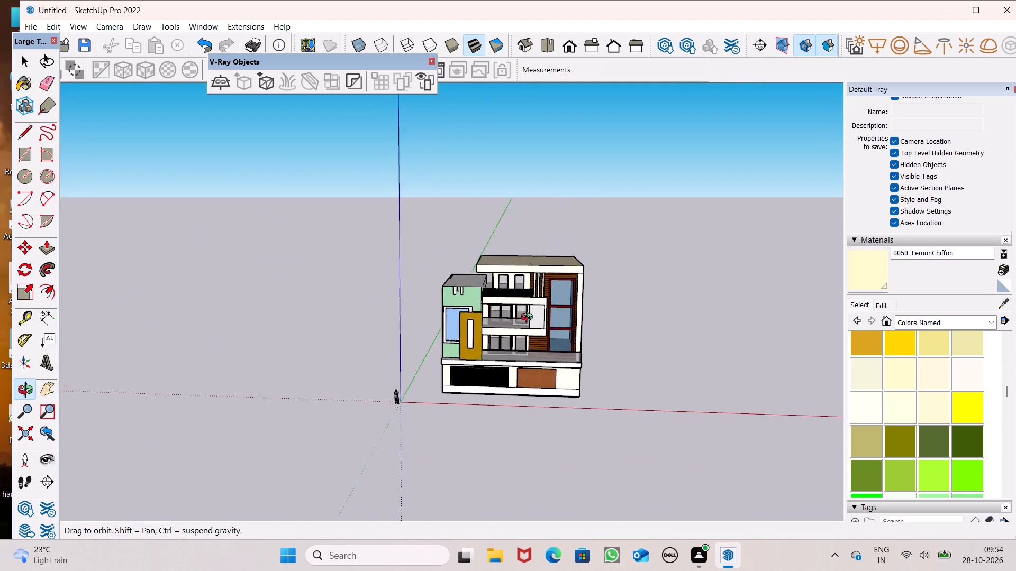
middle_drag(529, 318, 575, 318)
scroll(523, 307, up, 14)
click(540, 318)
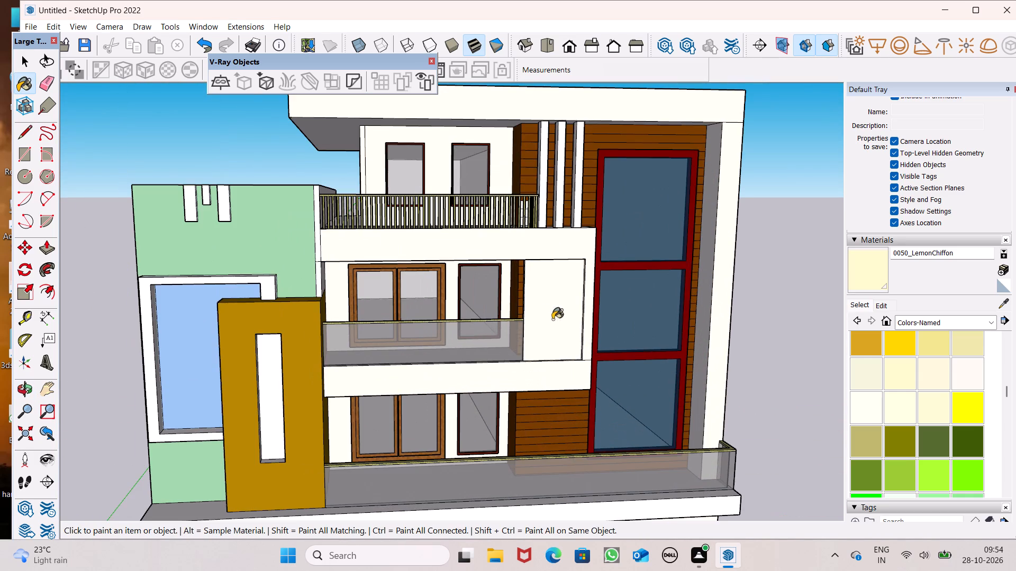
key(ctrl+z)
Examine the painted house from the front and from above to review its colours.
scroll(520, 195, down, 6)
middle_drag(572, 245, 574, 218)
scroll(586, 251, up, 1)
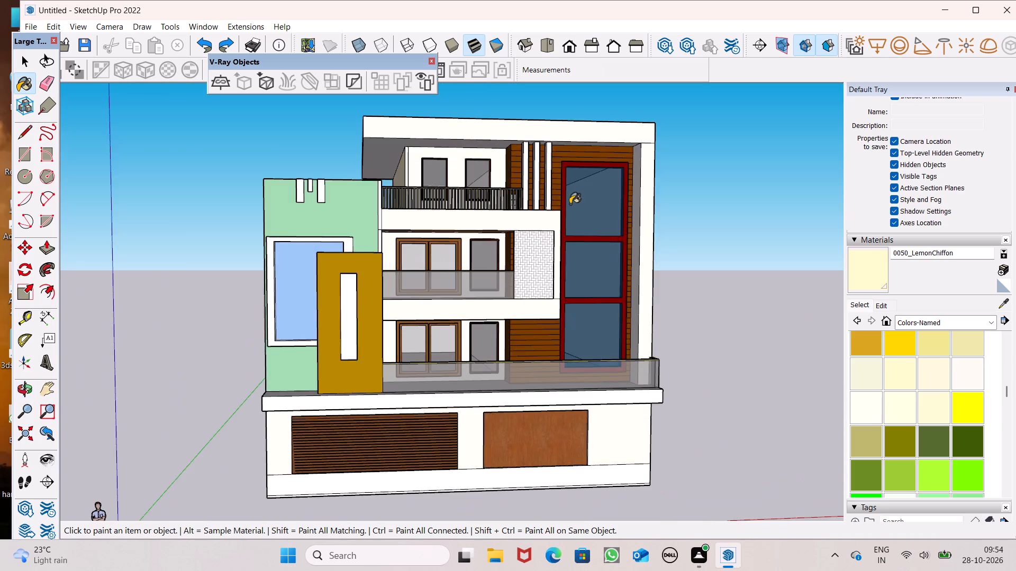
scroll(566, 202, down, 10)
scroll(553, 399, down, 3)
middle_drag(553, 399, 541, 537)
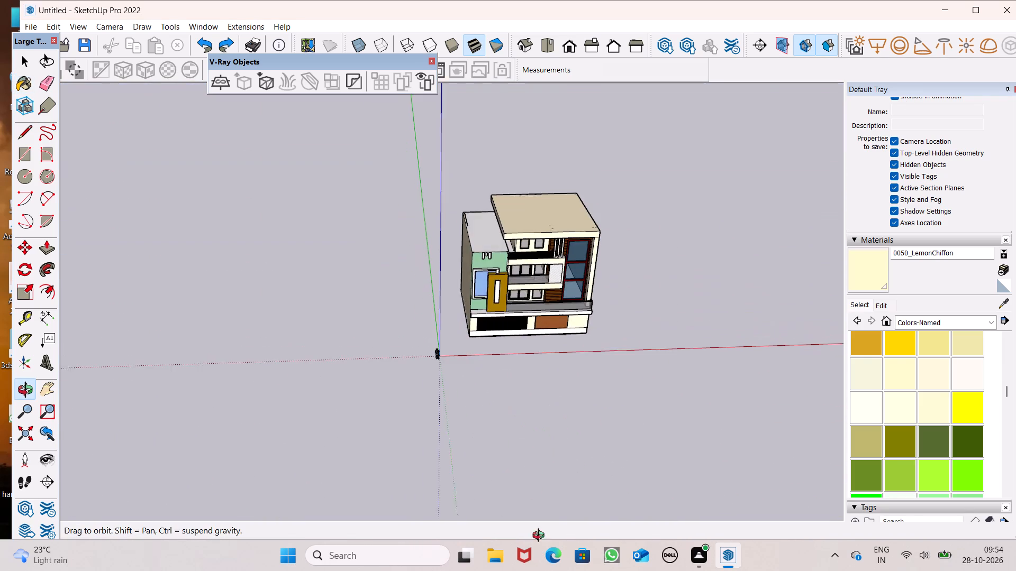
scroll(541, 537, up, 1)
middle_drag(541, 537, 543, 537)
scroll(513, 397, up, 7)
scroll(495, 301, up, 6)
Draw a vertical line down the plinth from the plain wood panel's corner nearest the slatted shutter to the lower strip line.
middle_drag(523, 321, 514, 231)
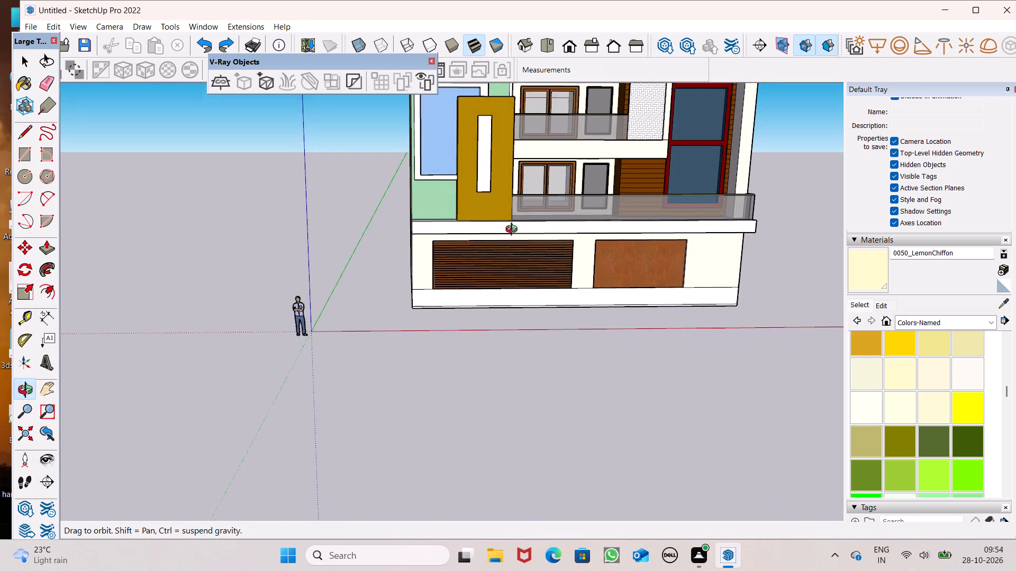
middle_drag(514, 231, 445, 231)
scroll(445, 231, up, 1)
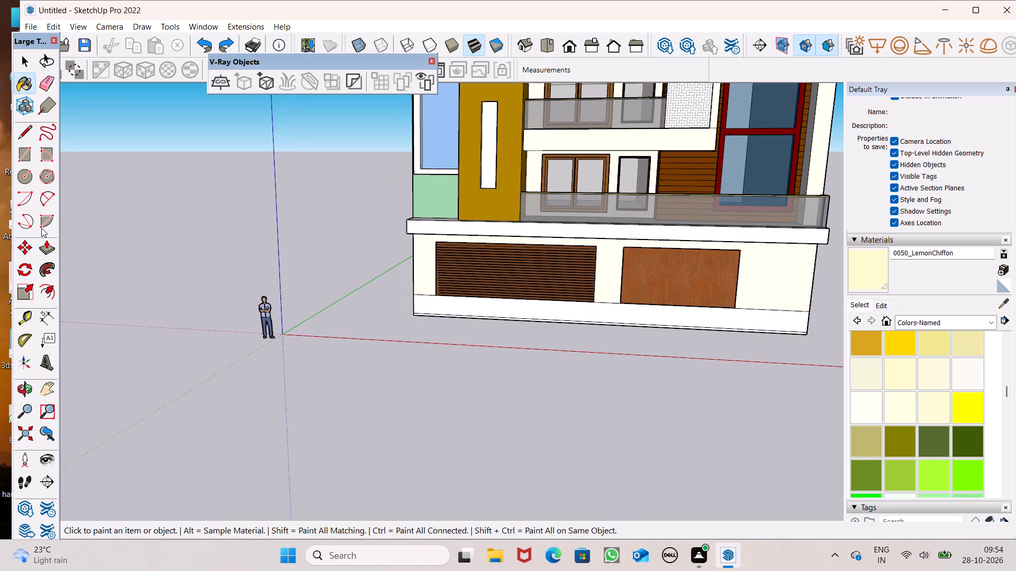
click(31, 132)
scroll(835, 428, up, 1)
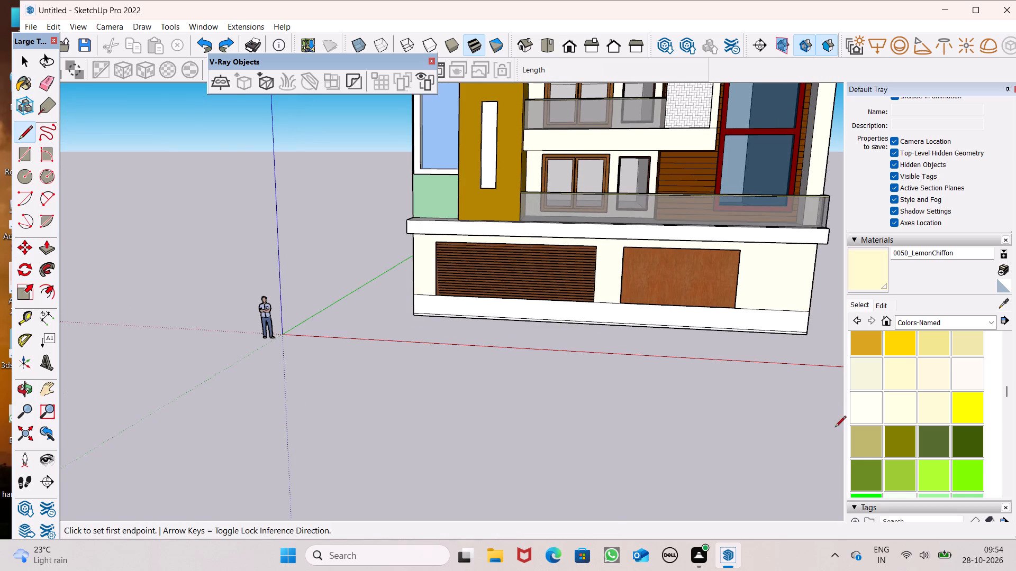
scroll(835, 428, up, 4)
scroll(599, 290, up, 7)
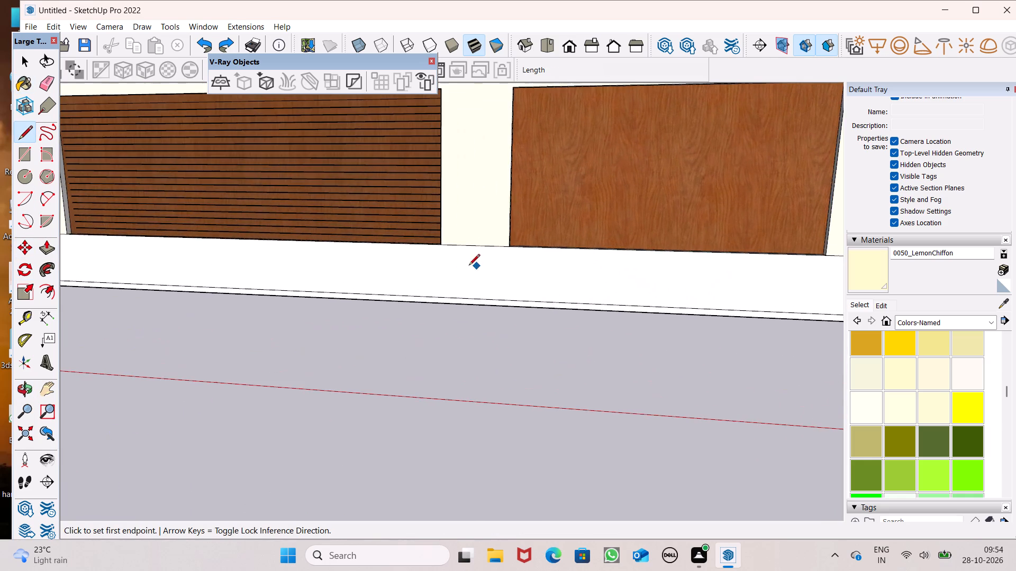
scroll(470, 246, up, 2)
click(512, 248)
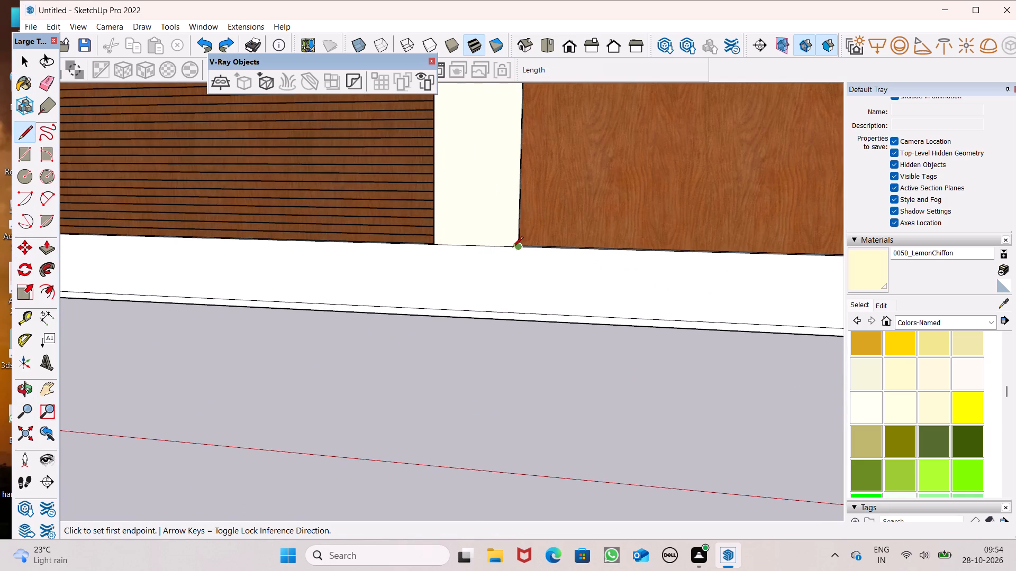
click(521, 323)
Pull the thin strip at the plinth's base under the slatted shutter outward about 6' 8 11/16" as a low platform.
scroll(515, 248, down, 6)
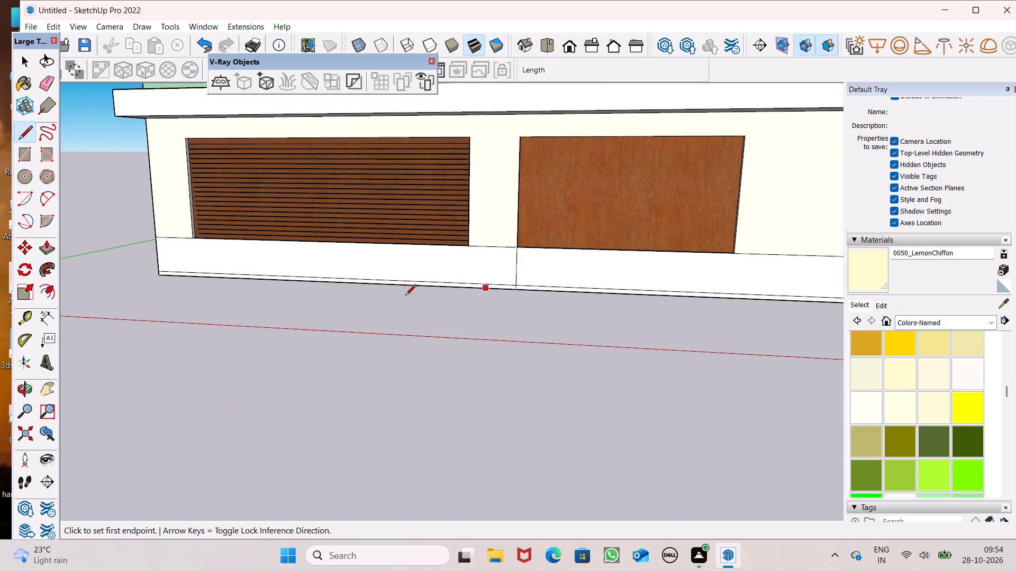
drag(44, 246, 53, 247)
scroll(430, 283, down, 3)
middle_drag(440, 328, 500, 363)
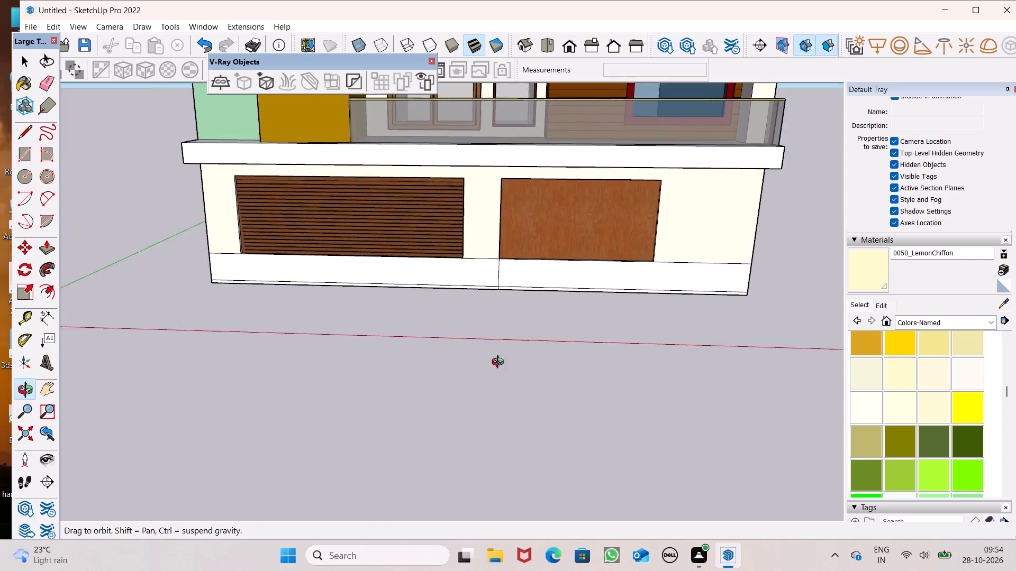
middle_drag(500, 363, 633, 375)
scroll(235, 352, up, 4)
drag(221, 320, 256, 355)
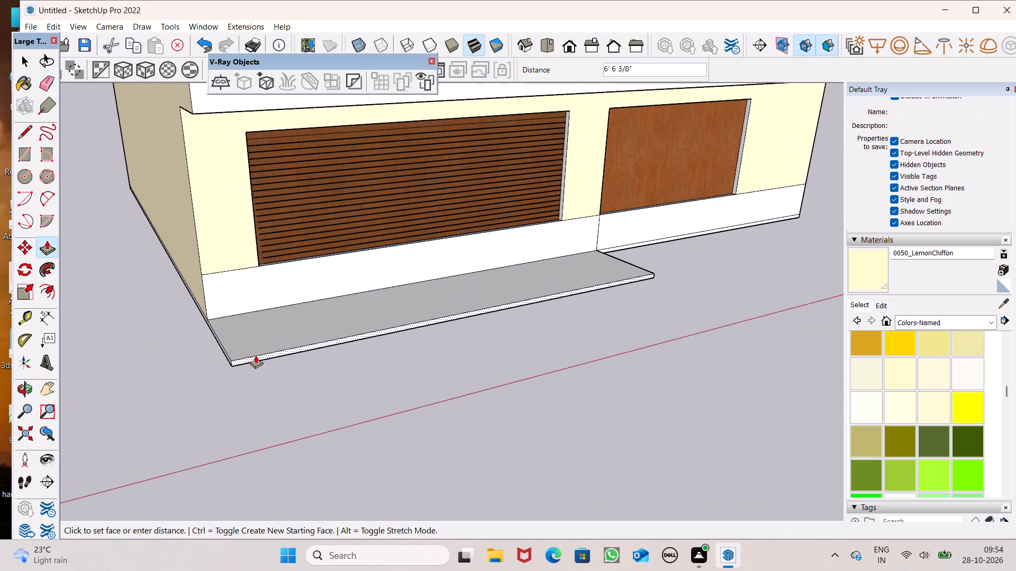
drag(256, 355, 256, 356)
Extend the front face of the low platform outward by about another 3' 11 15/16".
scroll(210, 319, down, 6)
middle_drag(206, 318, 0, 333)
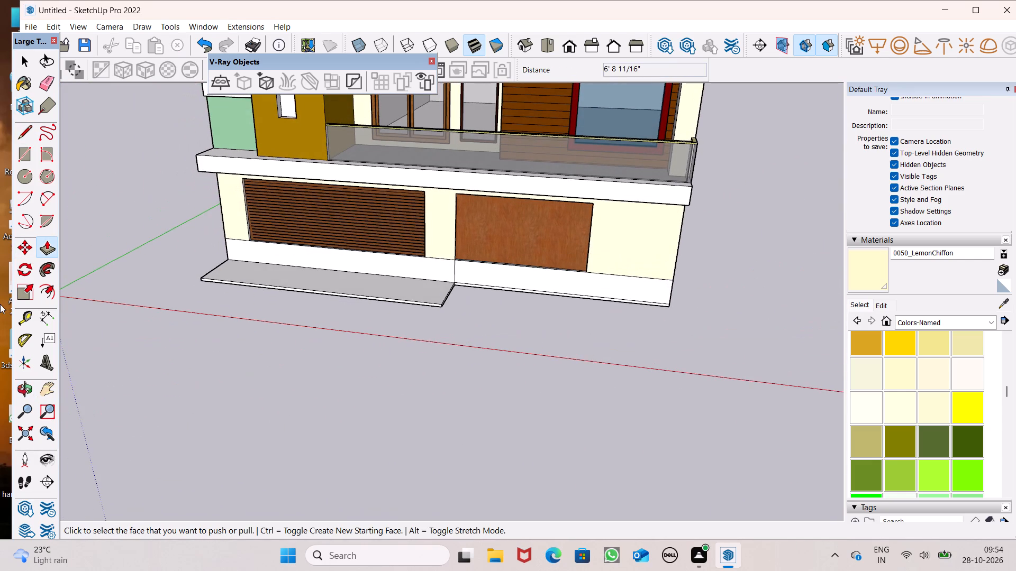
scroll(0, 300, down, 3)
middle_drag(518, 370, 473, 358)
scroll(475, 361, up, 2)
middle_drag(349, 300, 361, 358)
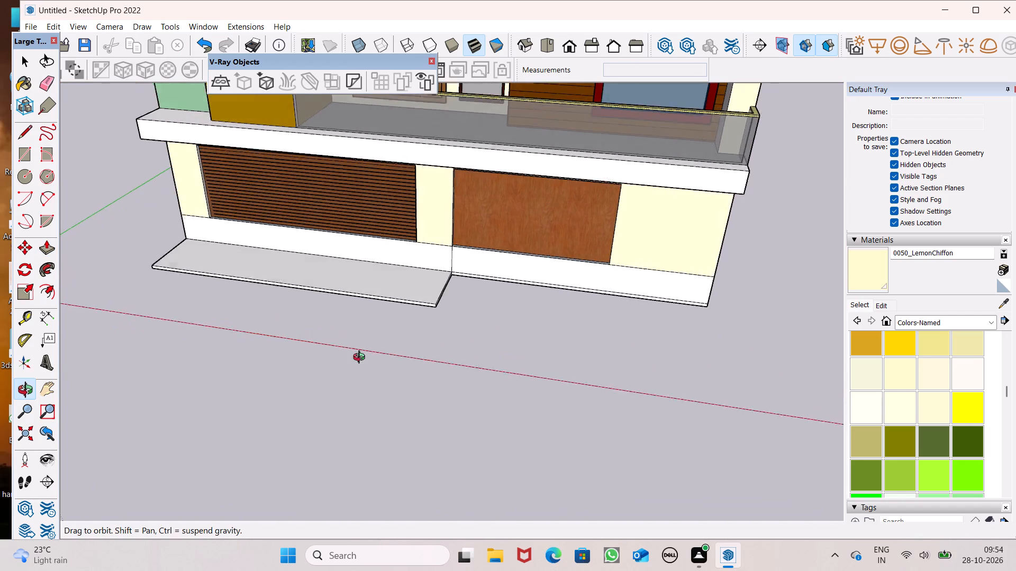
middle_drag(361, 358, 361, 353)
scroll(418, 302, up, 4)
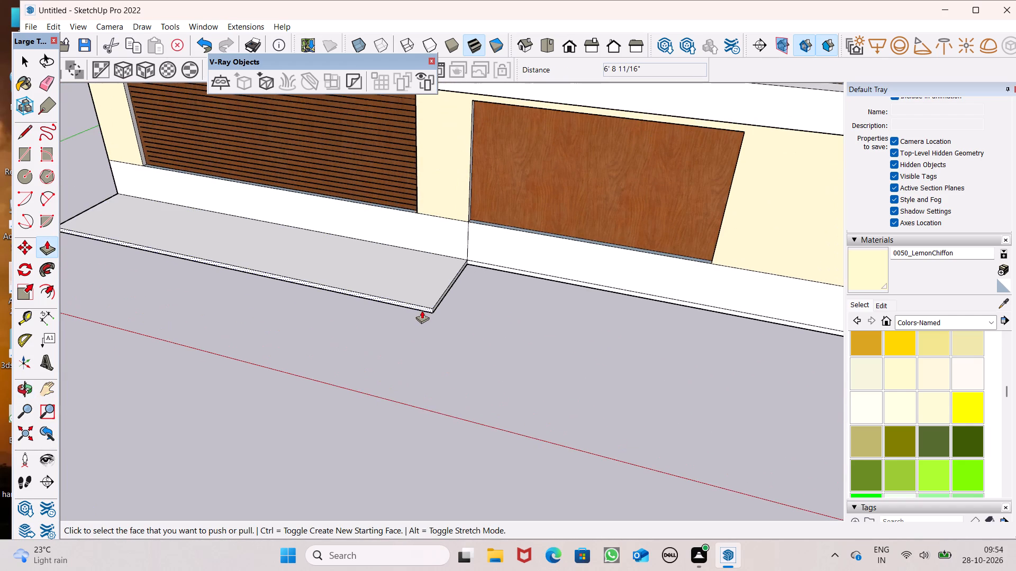
drag(422, 310, 411, 355)
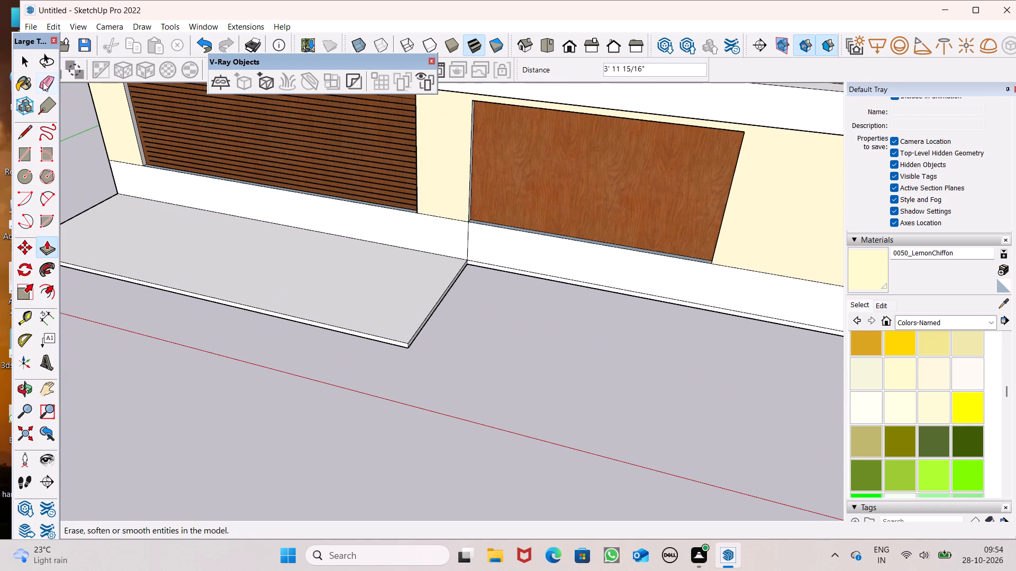
Erase the thin horizontal line along the plinth's base beneath the plain wood panel.
click(44, 84)
scroll(488, 253, up, 4)
drag(504, 264, 504, 269)
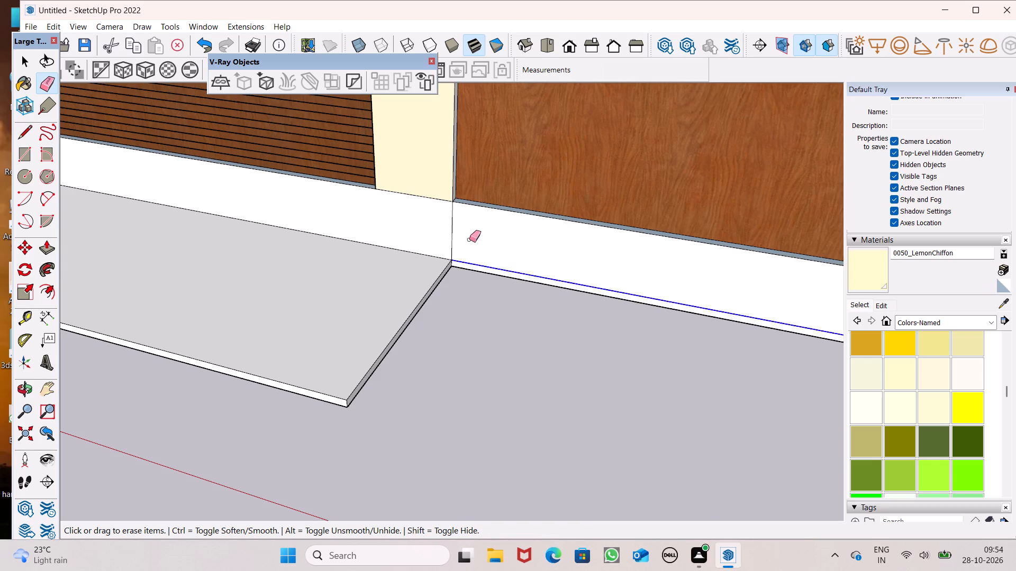
scroll(450, 236, down, 9)
scroll(405, 232, down, 9)
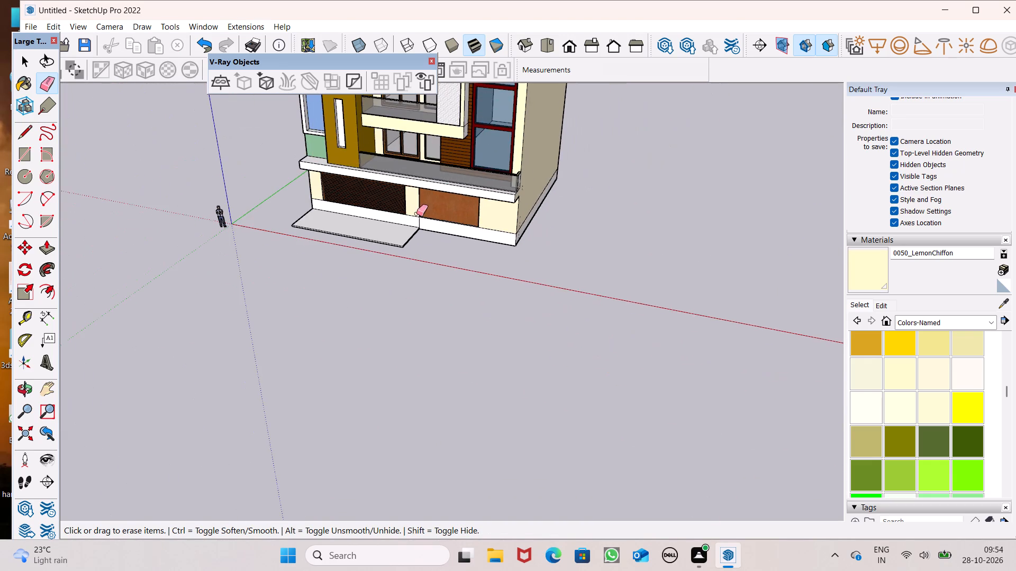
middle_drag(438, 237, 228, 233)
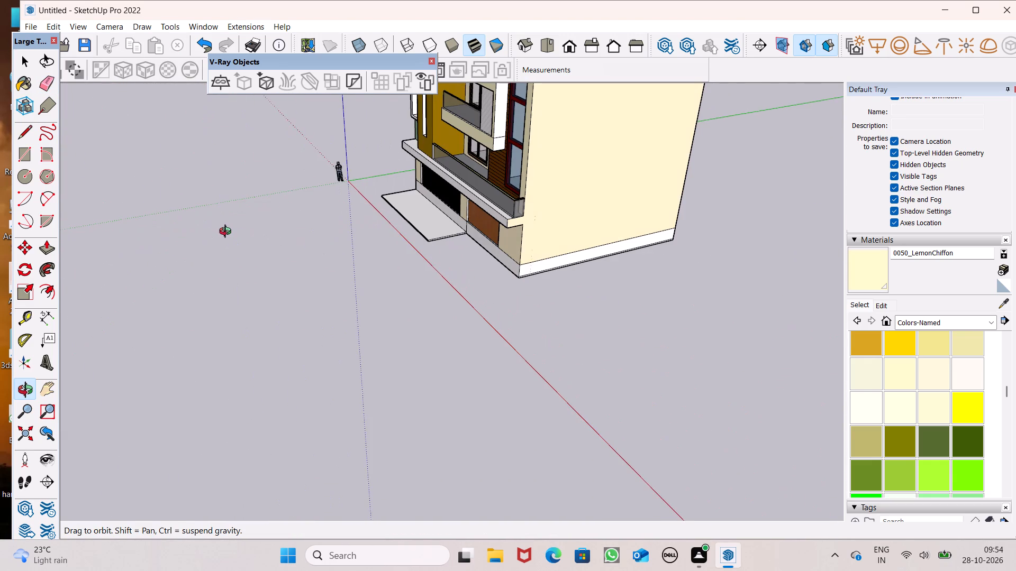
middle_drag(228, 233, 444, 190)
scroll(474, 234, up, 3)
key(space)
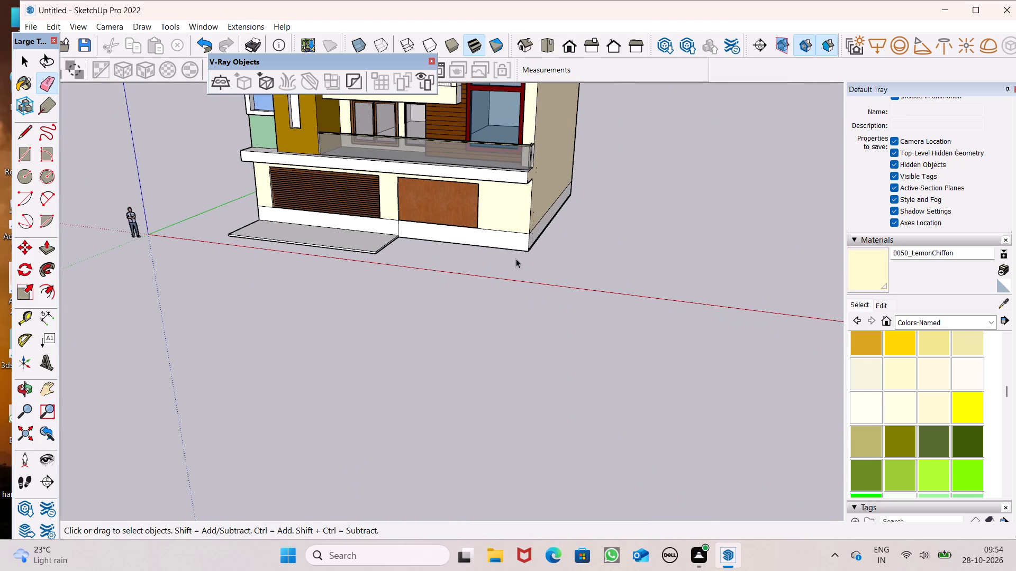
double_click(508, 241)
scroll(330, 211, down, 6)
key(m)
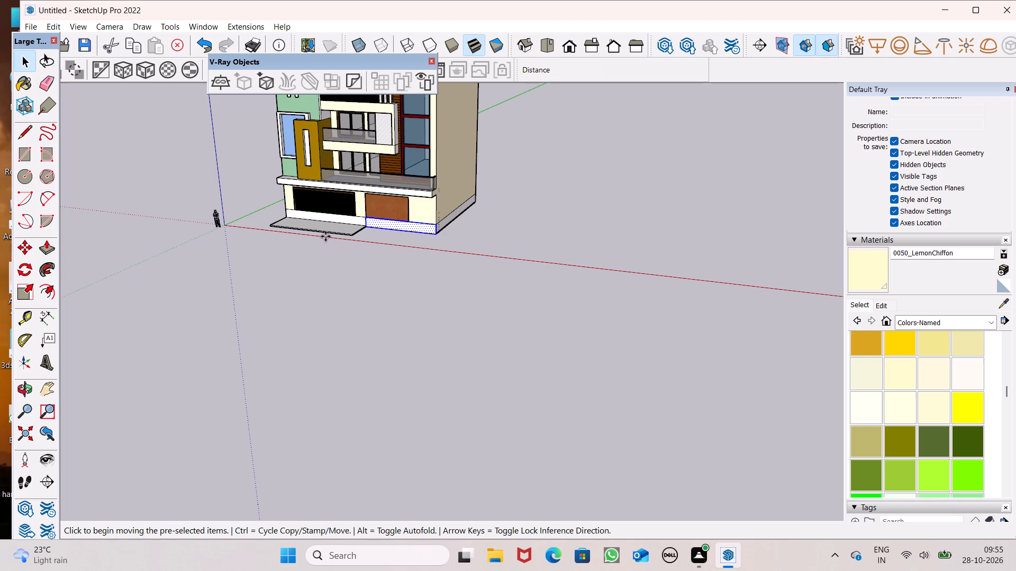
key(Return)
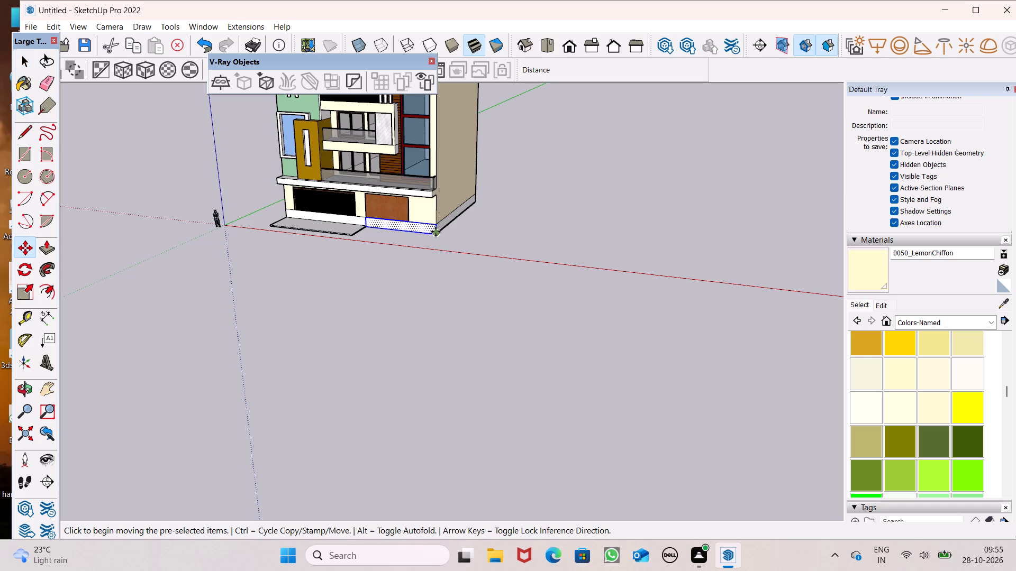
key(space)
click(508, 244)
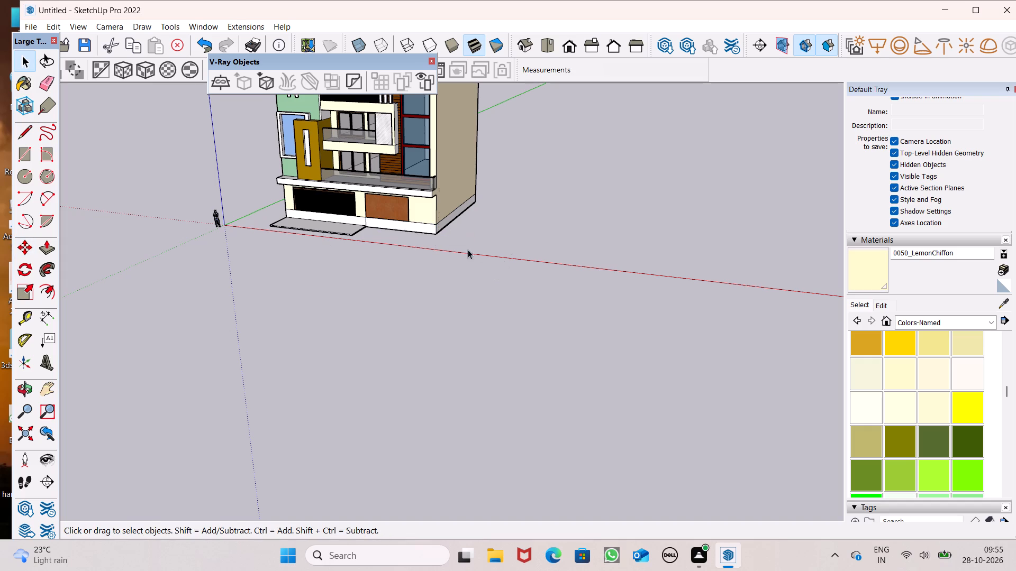
Push/Pull the plinth face beneath the plain wood panel outward, flush with the low platform's front edge.
middle_drag(466, 250, 394, 265)
scroll(394, 265, up, 7)
click(48, 248)
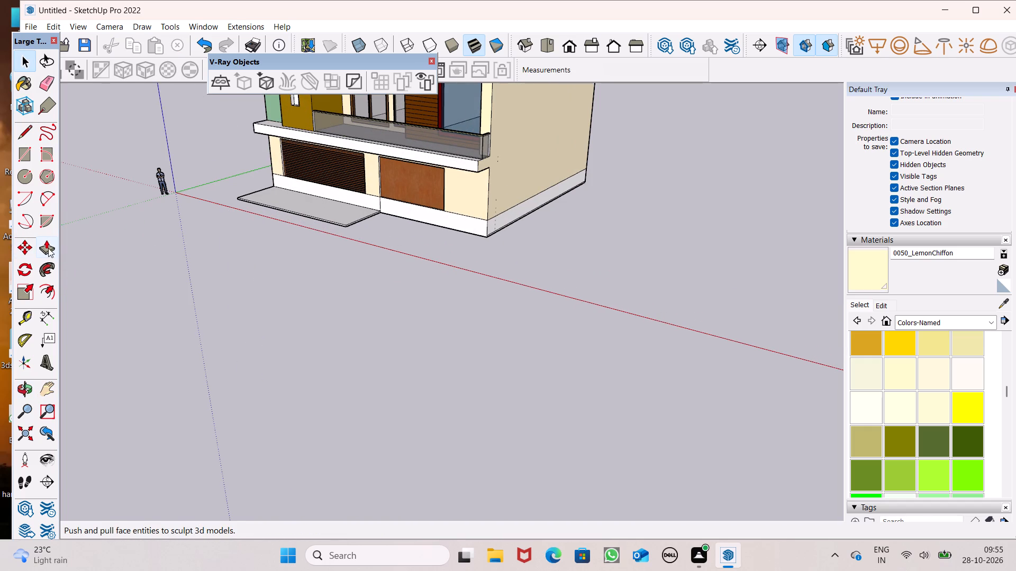
middle_drag(375, 249, 288, 226)
scroll(486, 211, up, 5)
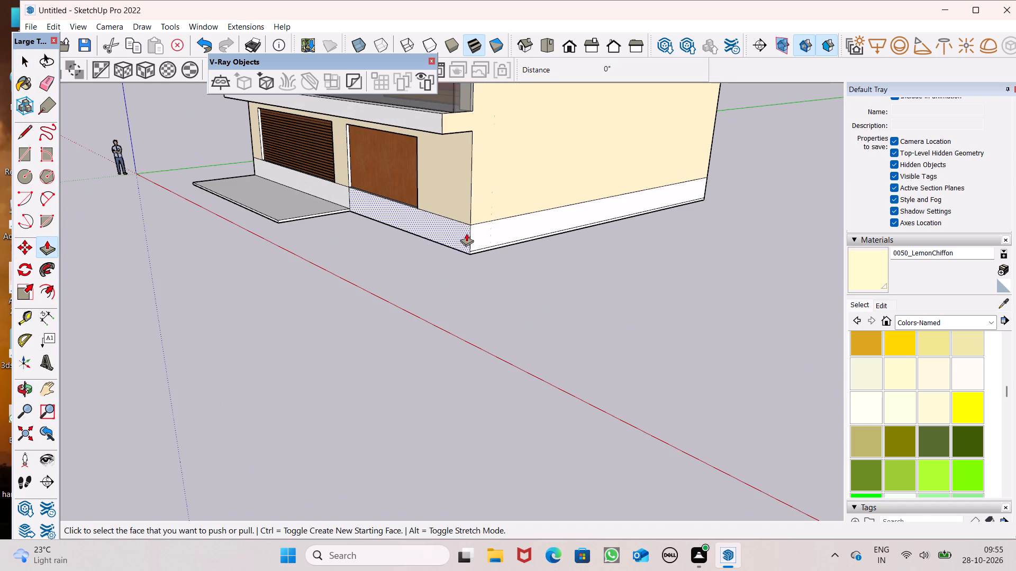
middle_drag(452, 254, 570, 296)
drag(355, 217, 310, 252)
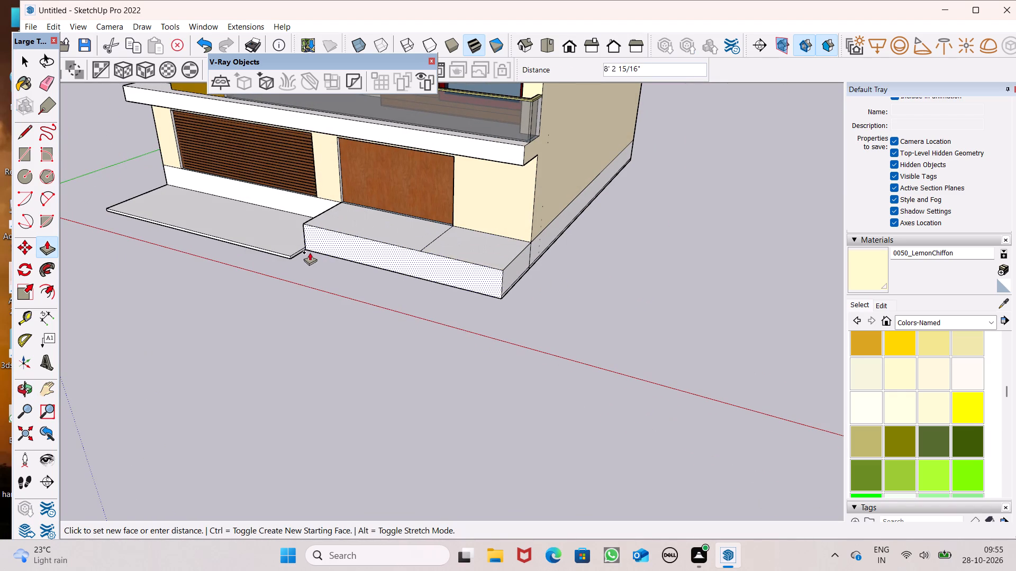
drag(310, 252, 227, 244)
Erase the stray line across the new block's top and the thin line along the base of its outer side.
scroll(388, 319, down, 1)
middle_drag(389, 311, 325, 252)
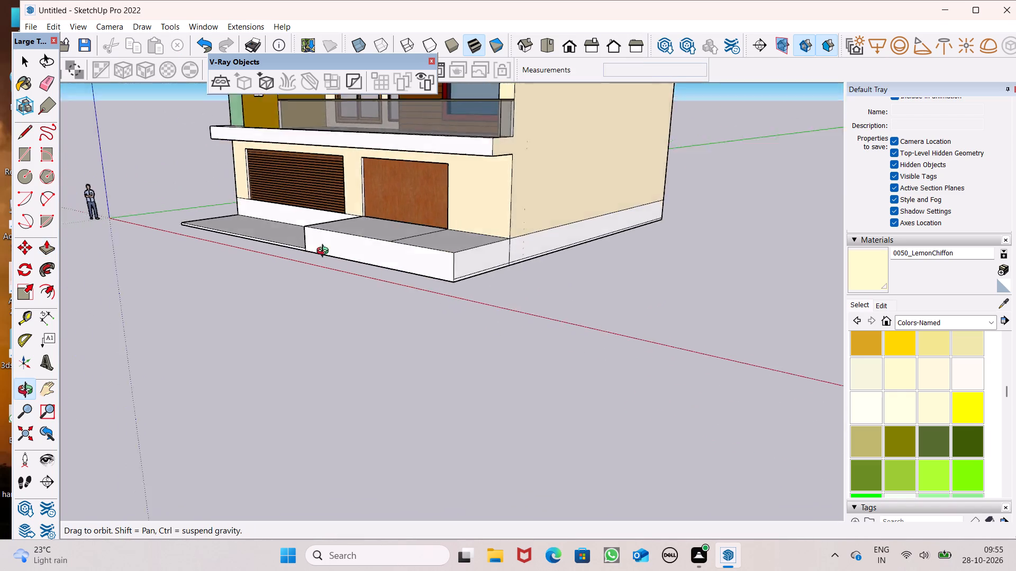
middle_drag(325, 252, 325, 286)
click(46, 88)
scroll(343, 218, up, 4)
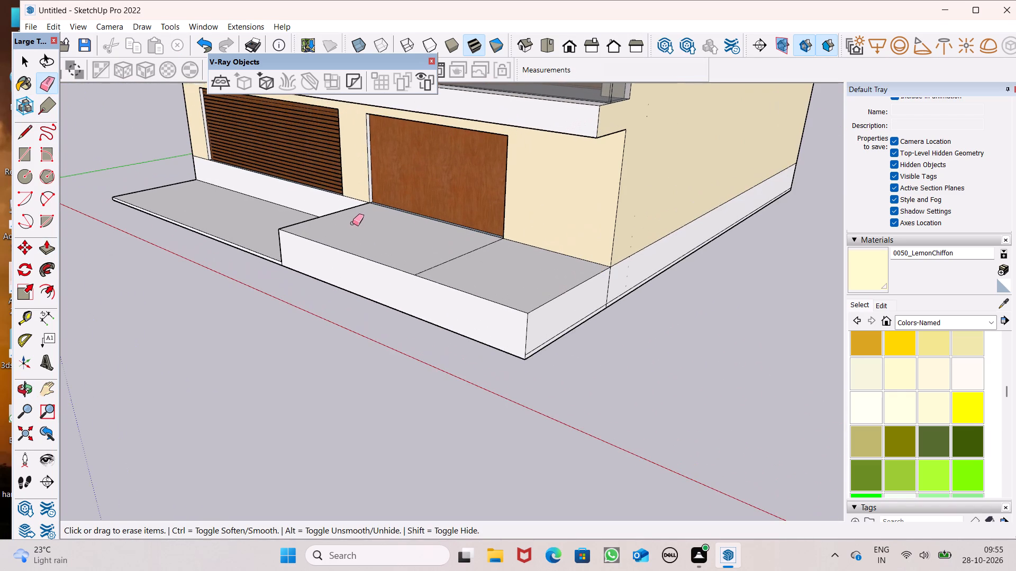
drag(430, 261, 474, 273)
scroll(519, 352, up, 1)
middle_drag(520, 347, 547, 134)
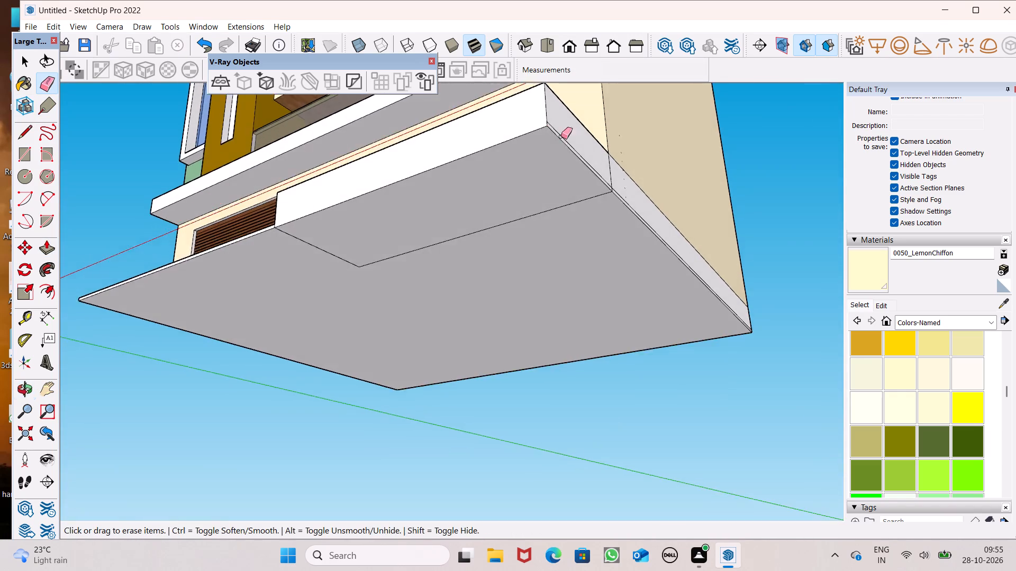
scroll(569, 137, up, 6)
click(559, 138)
scroll(570, 143, down, 3)
middle_drag(586, 183, 569, 217)
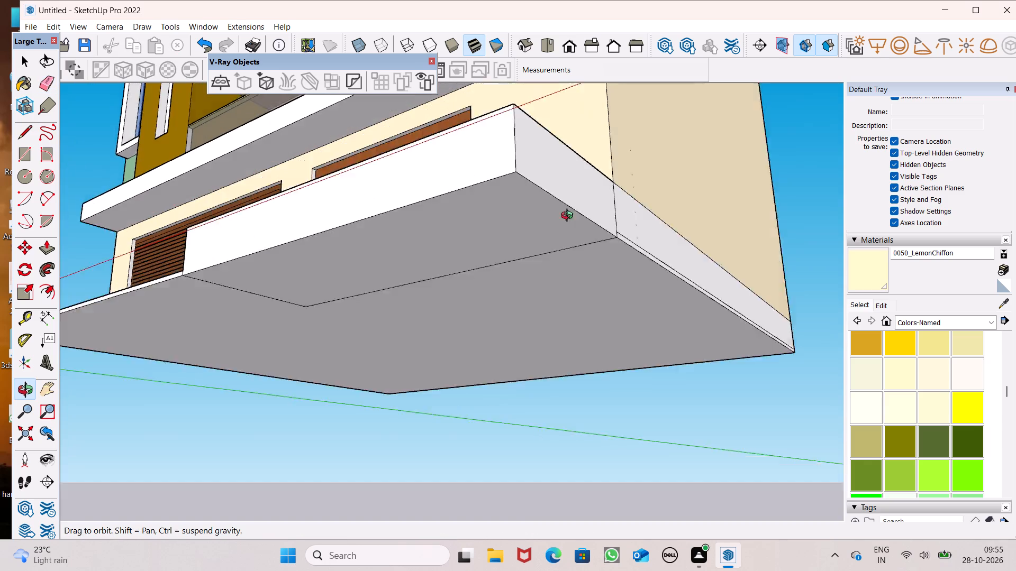
middle_drag(569, 217, 532, 282)
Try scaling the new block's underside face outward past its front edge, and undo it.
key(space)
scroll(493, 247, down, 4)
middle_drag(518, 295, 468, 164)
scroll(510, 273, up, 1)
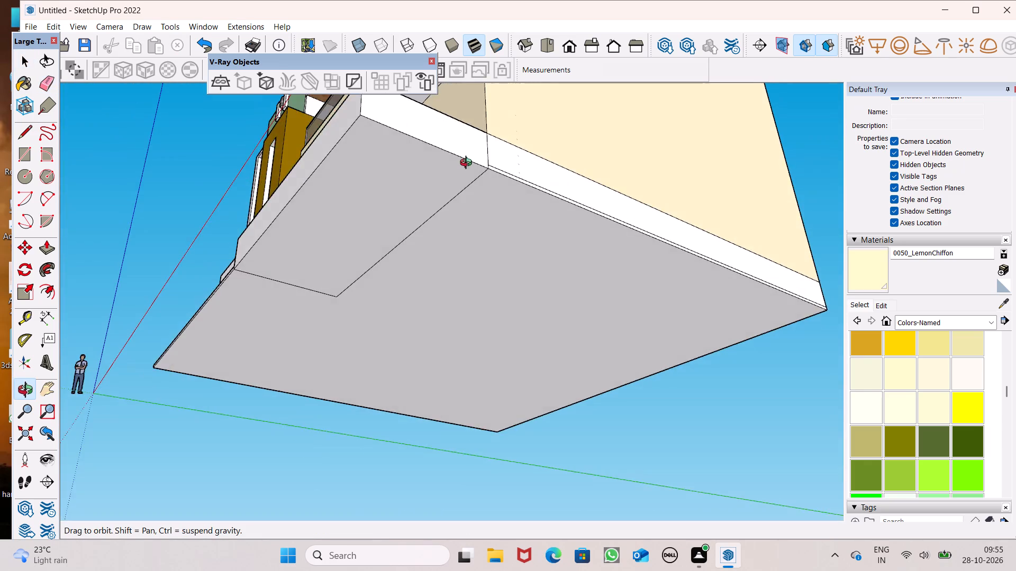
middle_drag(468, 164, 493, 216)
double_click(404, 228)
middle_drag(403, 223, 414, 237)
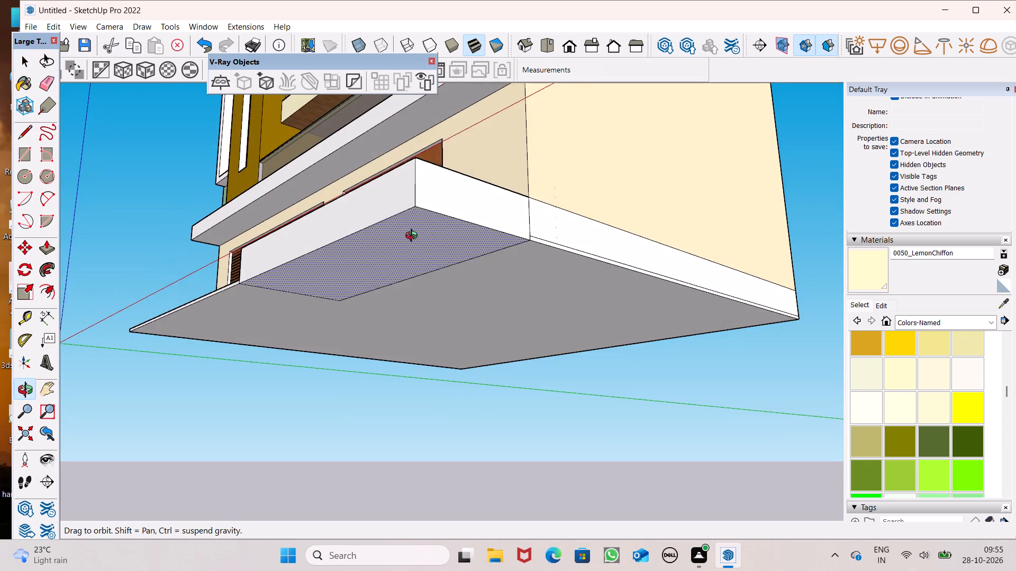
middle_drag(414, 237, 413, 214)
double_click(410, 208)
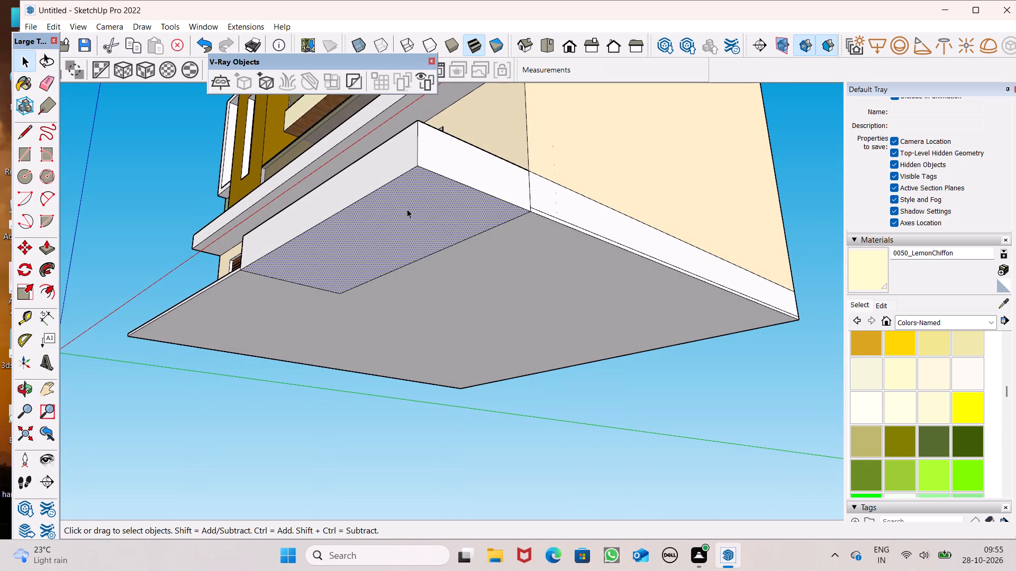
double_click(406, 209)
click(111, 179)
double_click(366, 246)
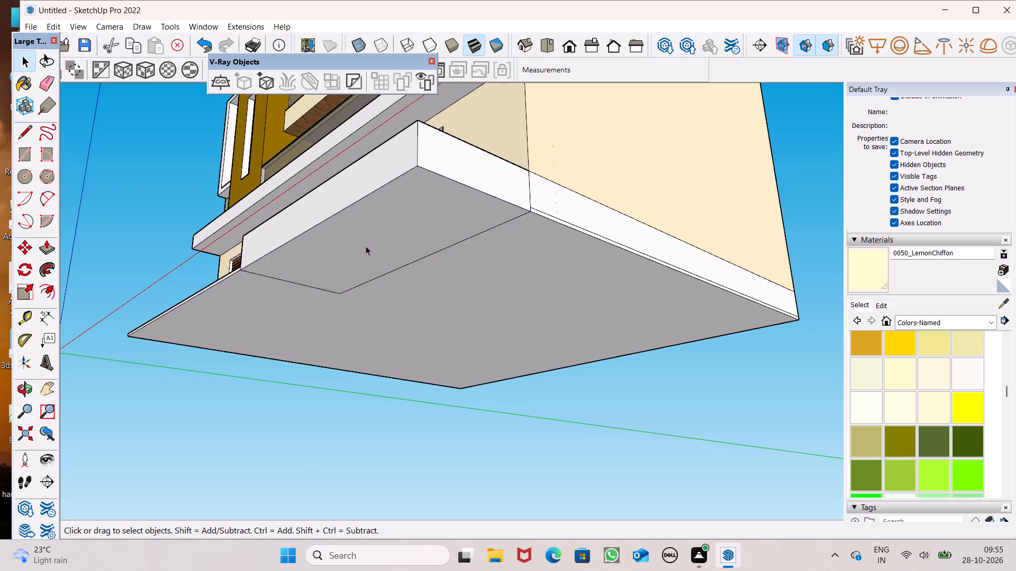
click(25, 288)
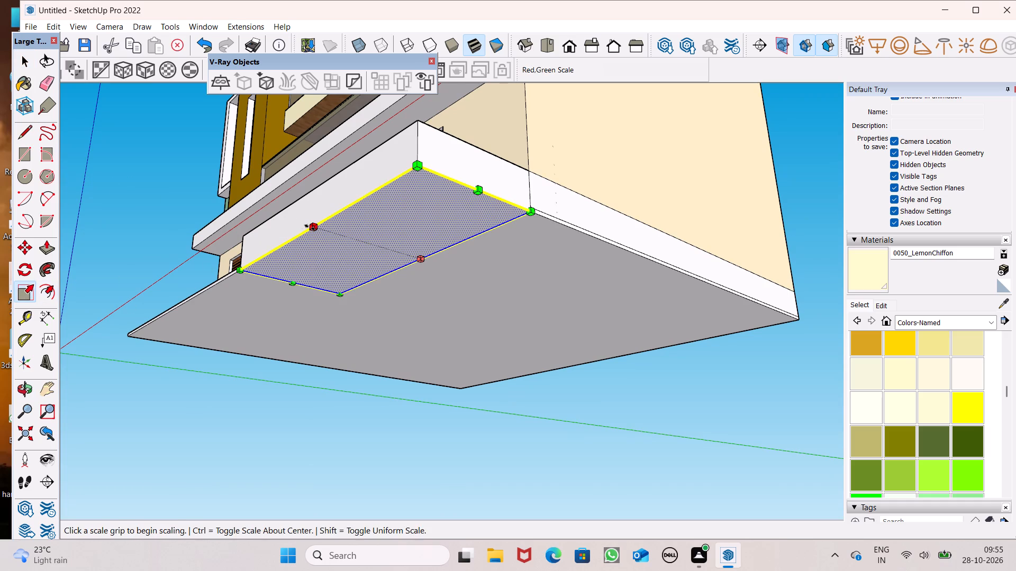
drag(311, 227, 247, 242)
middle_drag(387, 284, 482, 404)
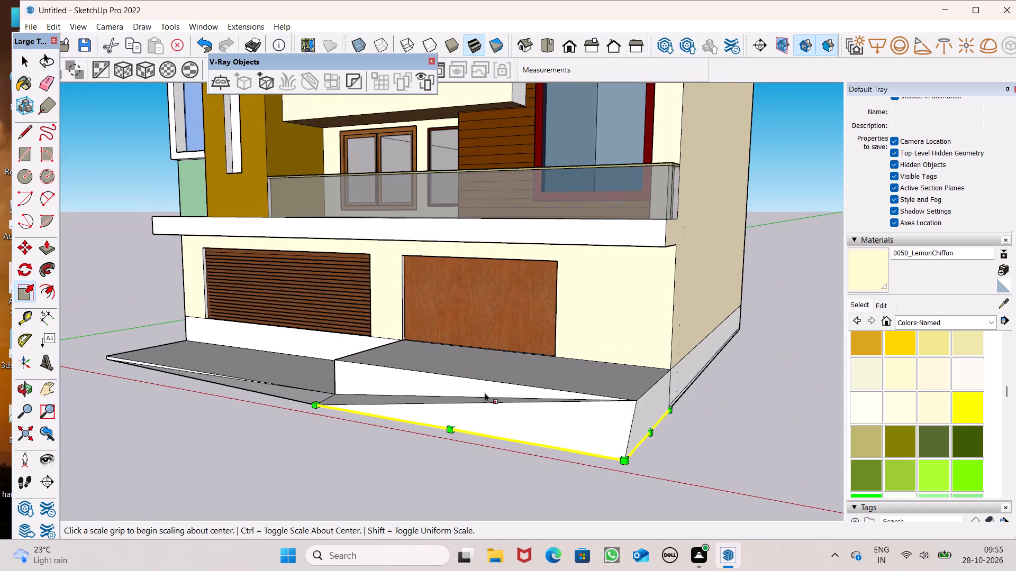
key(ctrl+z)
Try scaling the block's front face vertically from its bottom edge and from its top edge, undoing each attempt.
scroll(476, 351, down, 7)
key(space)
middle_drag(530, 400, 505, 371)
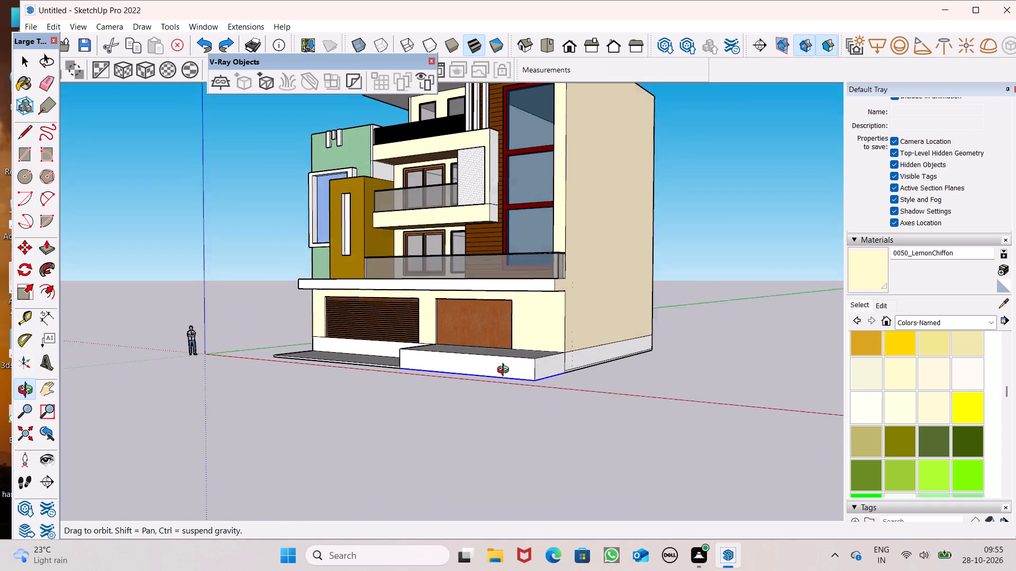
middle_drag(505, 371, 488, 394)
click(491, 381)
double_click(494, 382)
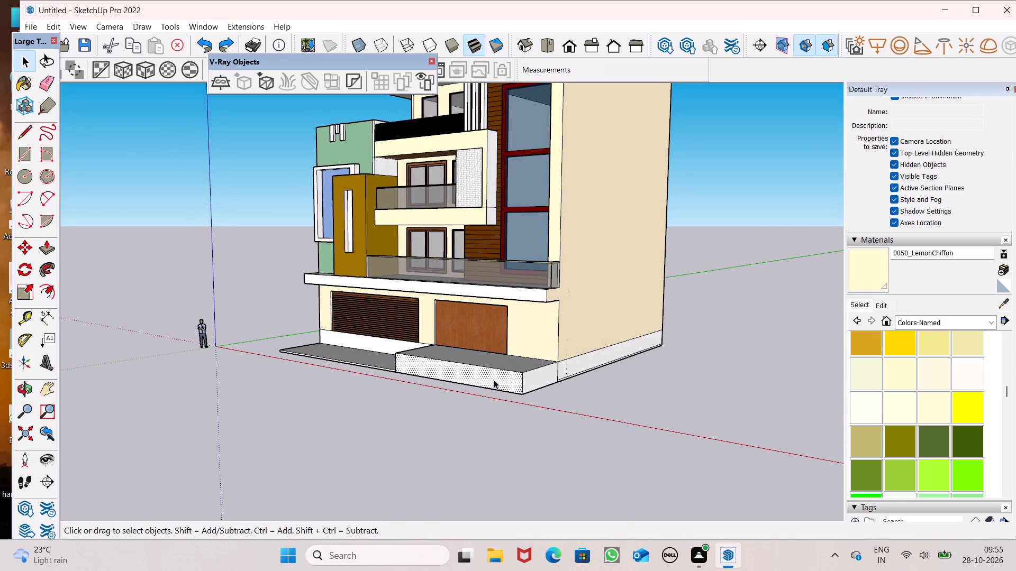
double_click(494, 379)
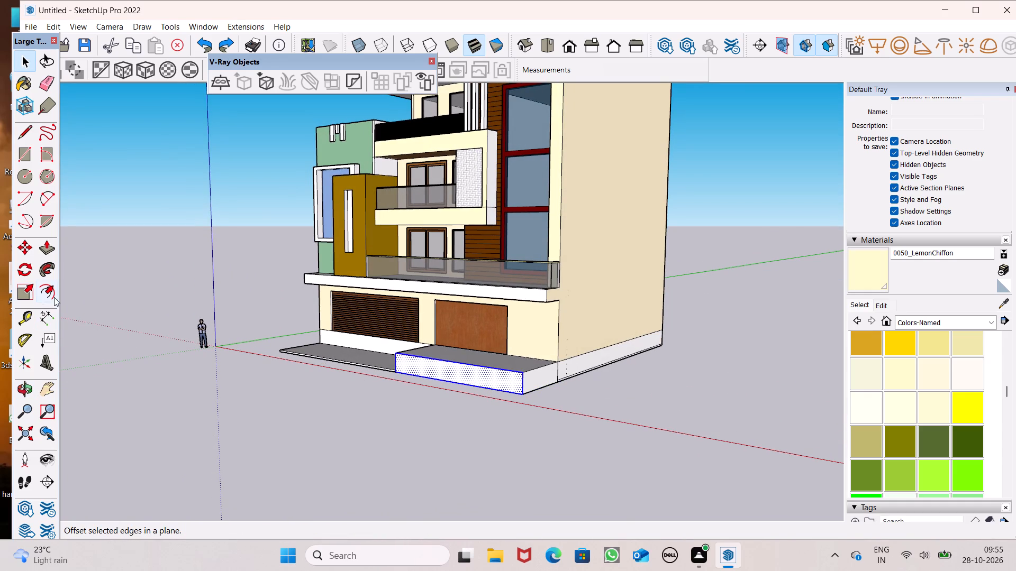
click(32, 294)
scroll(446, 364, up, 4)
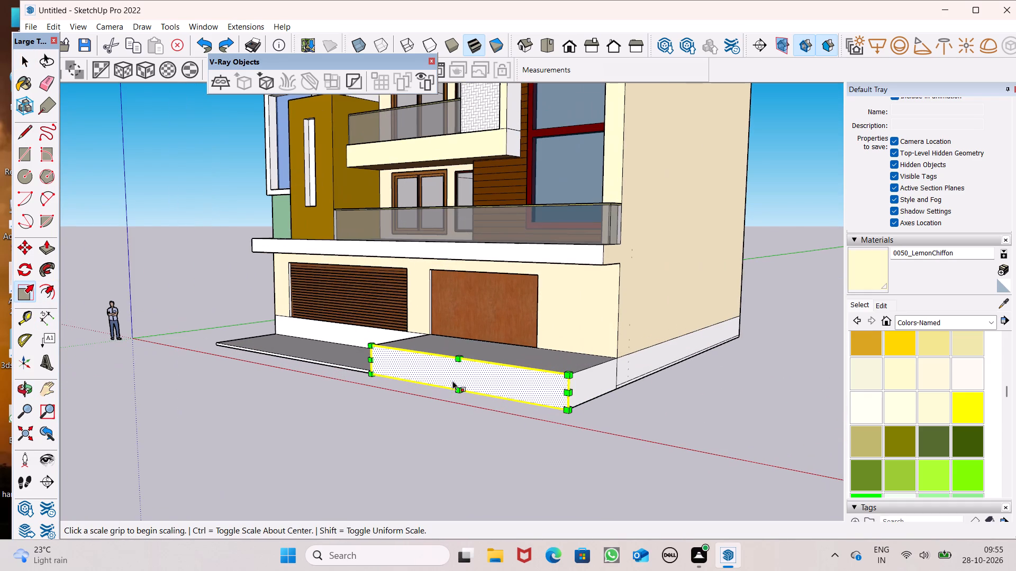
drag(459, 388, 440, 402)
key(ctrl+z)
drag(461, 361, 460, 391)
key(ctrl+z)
Scale the block's front face down from its top edge to slope the block's top into a ramp.
click(338, 421)
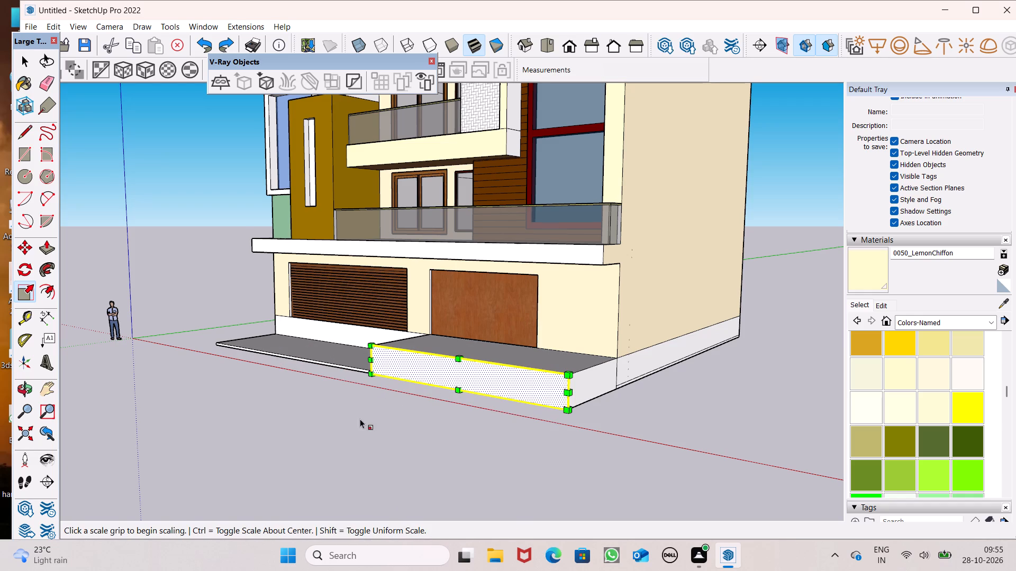
scroll(374, 404, up, 1)
middle_drag(374, 404, 731, 424)
middle_drag(731, 423, 707, 423)
scroll(666, 370, up, 2)
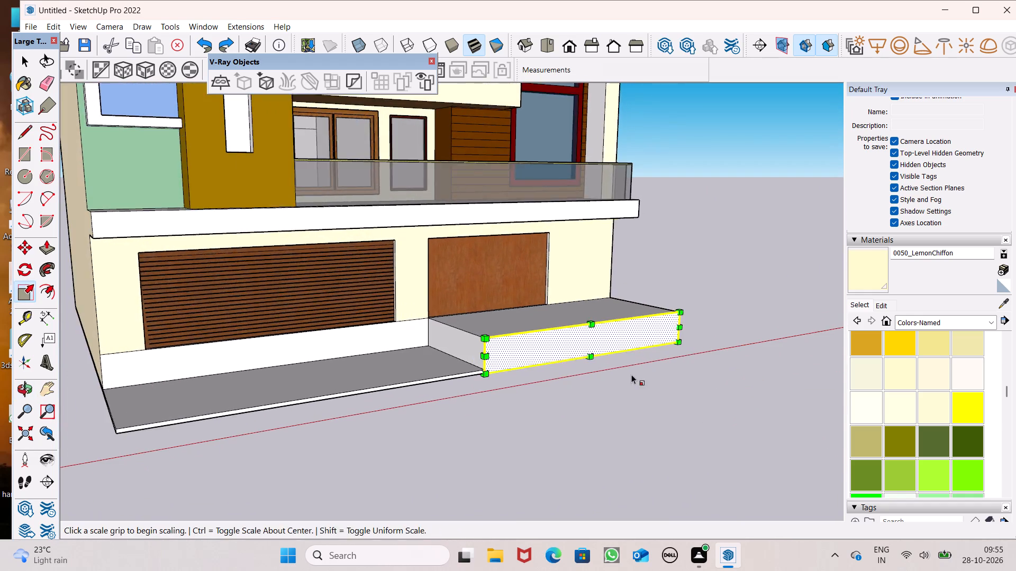
scroll(631, 374, up, 1)
middle_drag(629, 378, 614, 311)
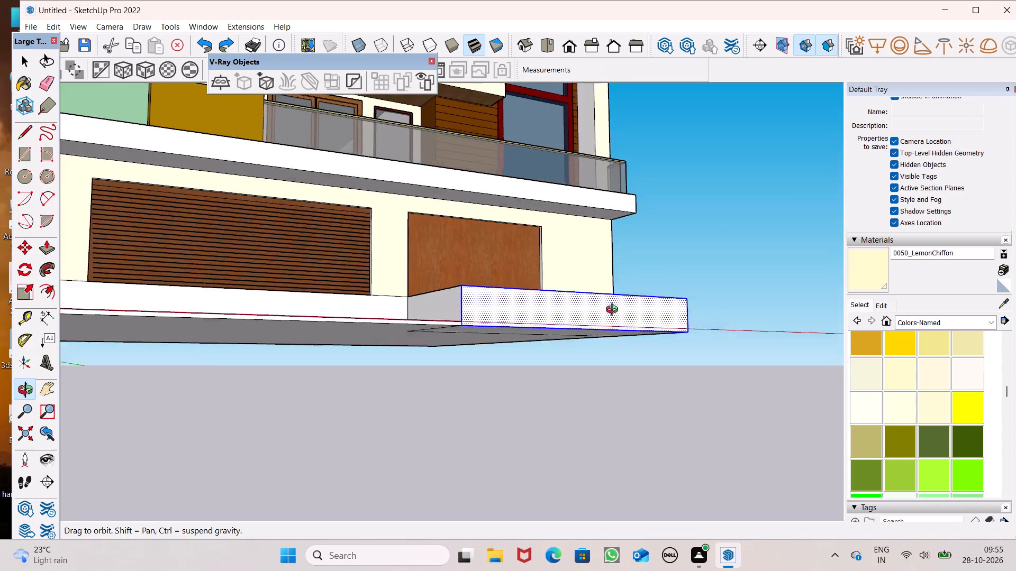
middle_drag(614, 311, 612, 343)
scroll(595, 339, up, 4)
drag(583, 297, 586, 309)
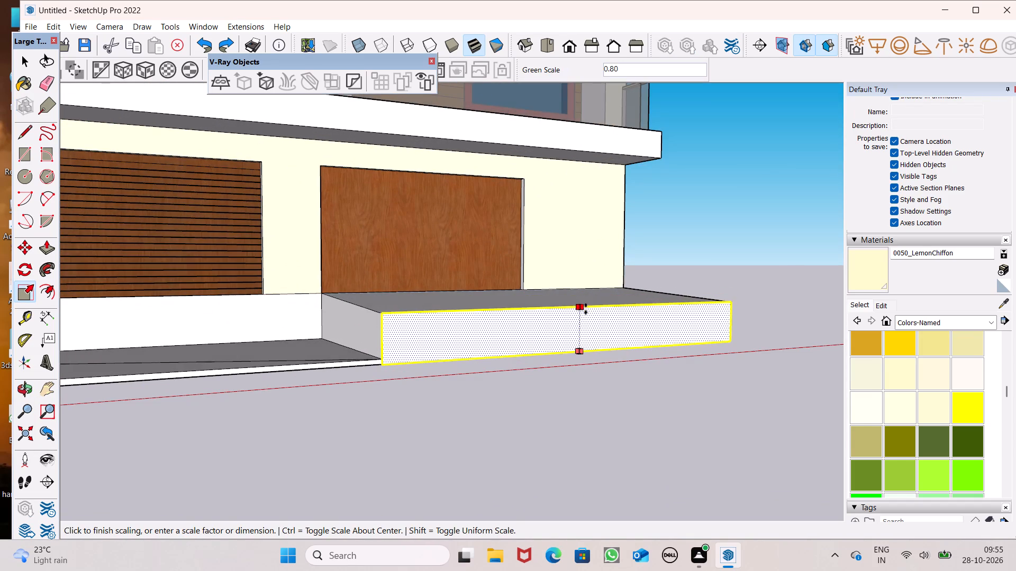
drag(586, 309, 582, 338)
scroll(503, 276, down, 8)
middle_drag(513, 316, 264, 416)
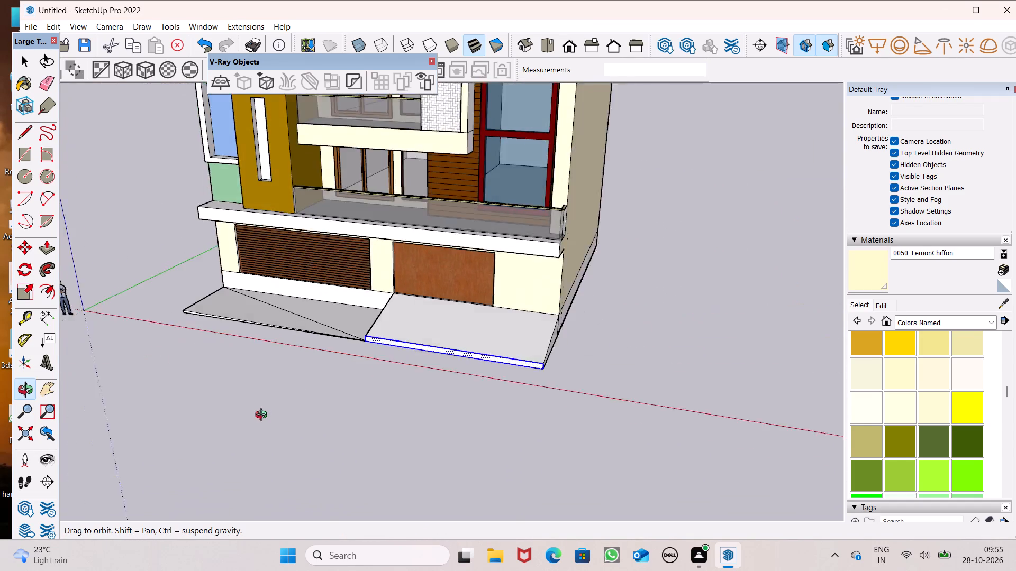
middle_drag(264, 416, 233, 412)
scroll(235, 398, up, 1)
scroll(298, 333, down, 3)
middle_drag(338, 443, 147, 340)
key(space)
click(255, 344)
Scale the ramp's thin front face down again from its top edge by a factor of about 0.4.
scroll(337, 331, down, 5)
middle_drag(360, 337, 715, 427)
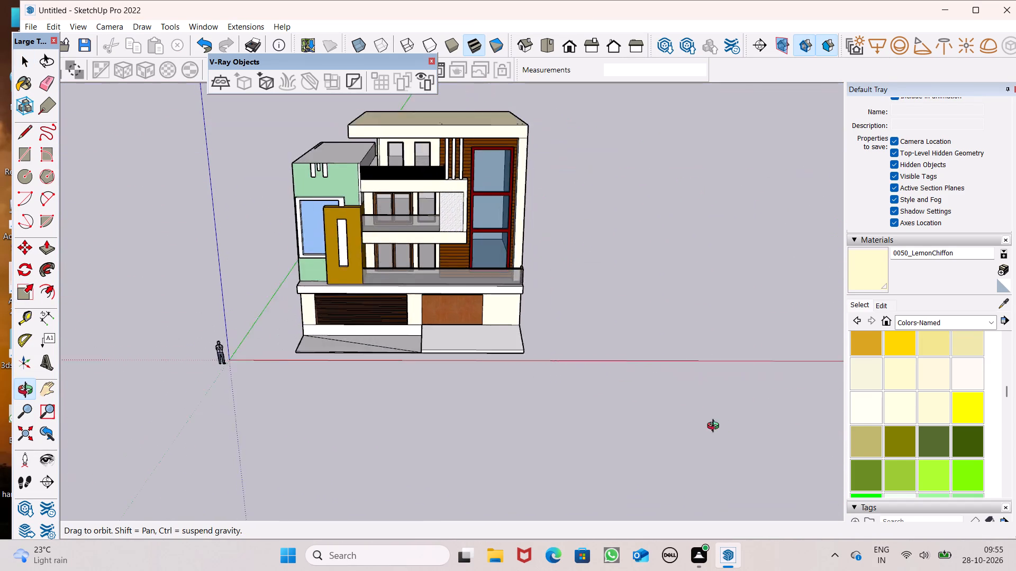
middle_drag(715, 427, 730, 379)
scroll(561, 329, up, 13)
double_click(459, 355)
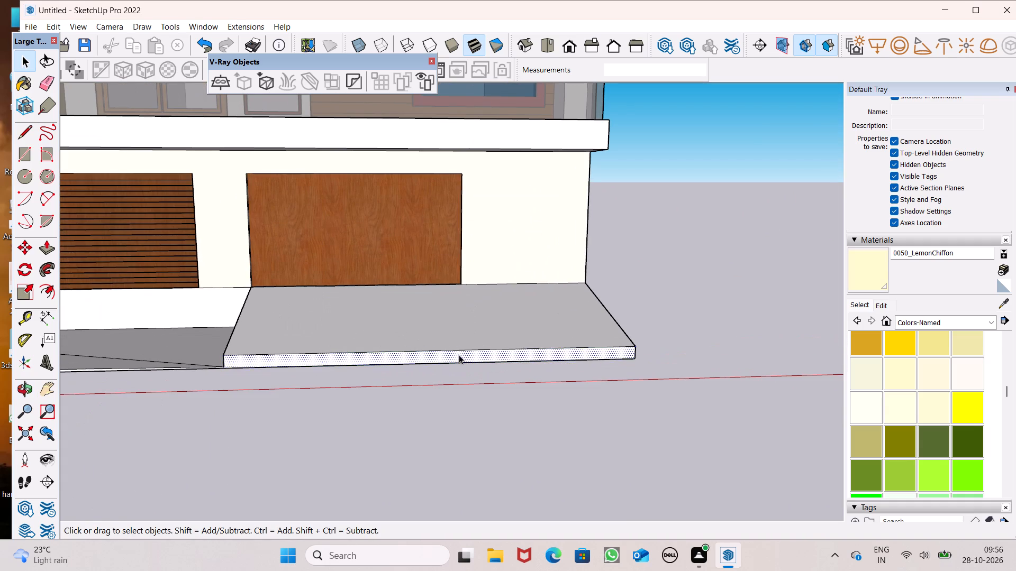
click(20, 285)
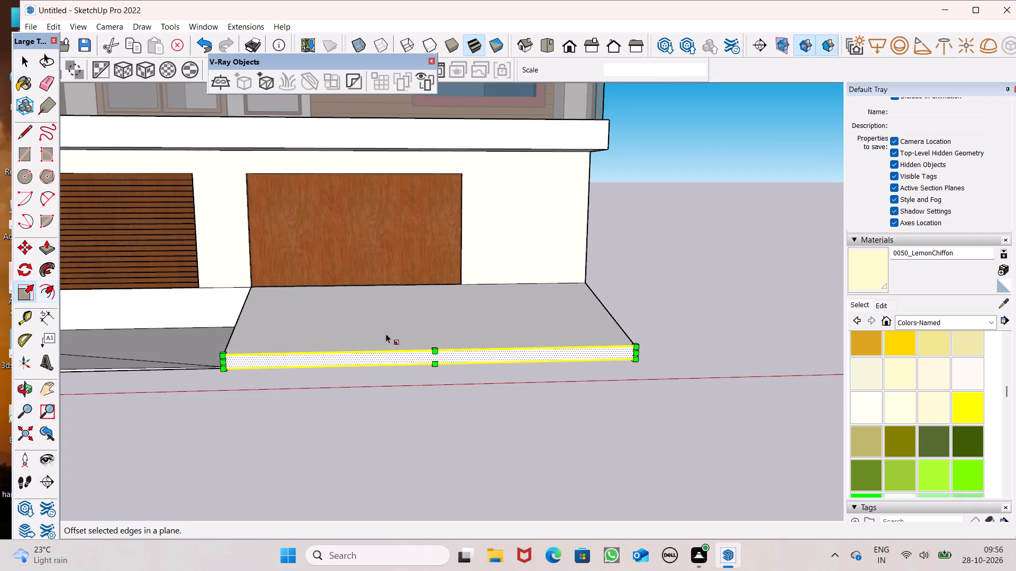
scroll(411, 351, up, 6)
scroll(458, 343, up, 3)
drag(437, 345, 442, 365)
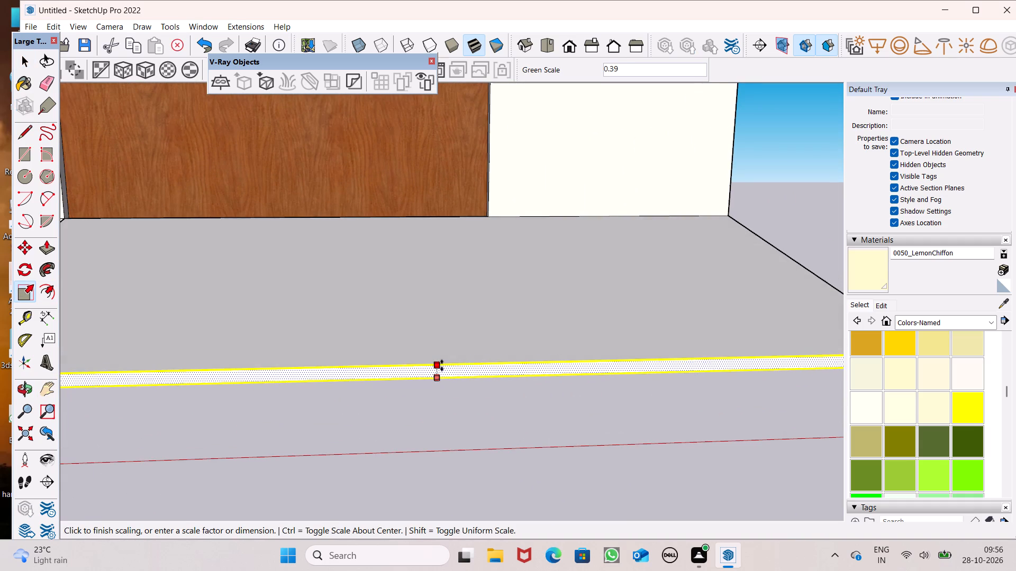
drag(442, 365, 446, 364)
scroll(465, 314, down, 13)
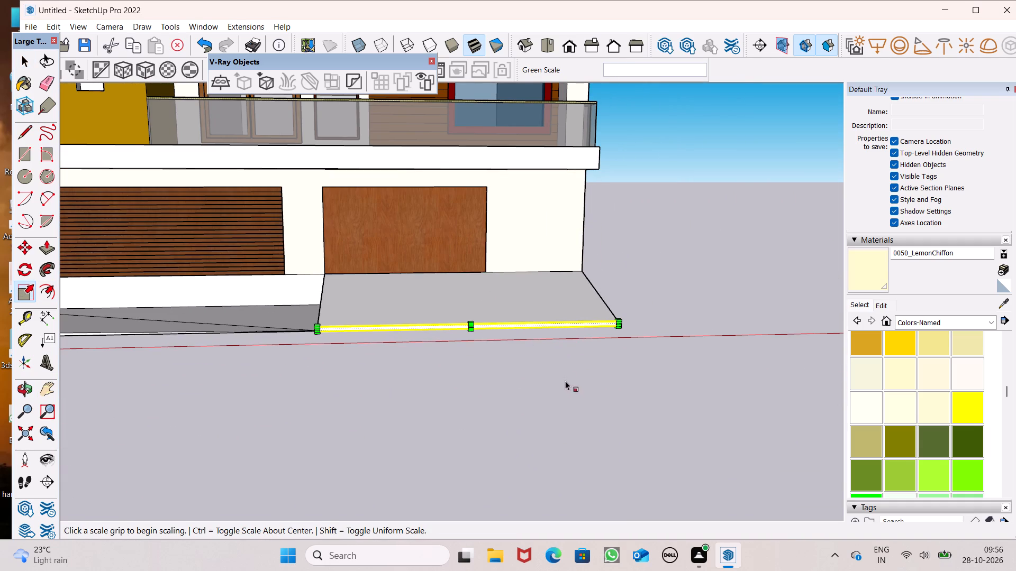
key(space)
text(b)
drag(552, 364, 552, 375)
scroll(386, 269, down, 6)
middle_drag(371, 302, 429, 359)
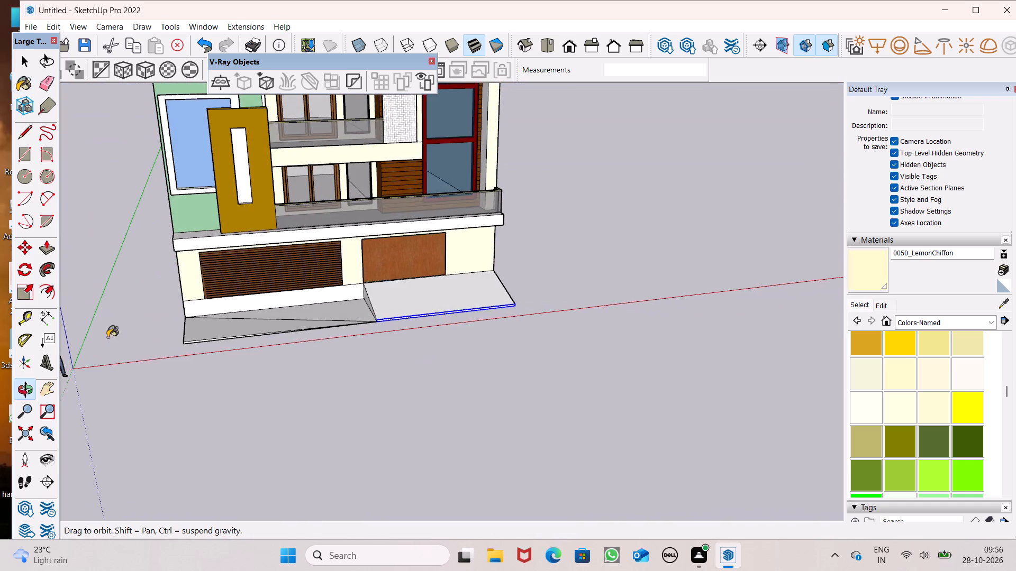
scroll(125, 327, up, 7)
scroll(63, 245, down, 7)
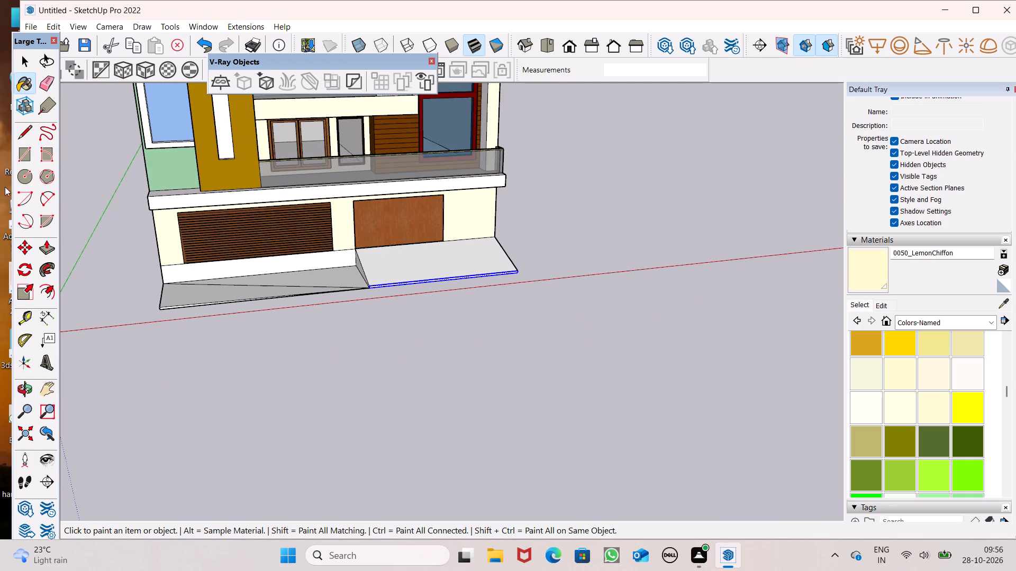
Draw a 6' by 1' rectangle on the open ground beside the house, off the ramp's side.
click(20, 155)
middle_drag(323, 296, 186, 260)
scroll(738, 289, up, 4)
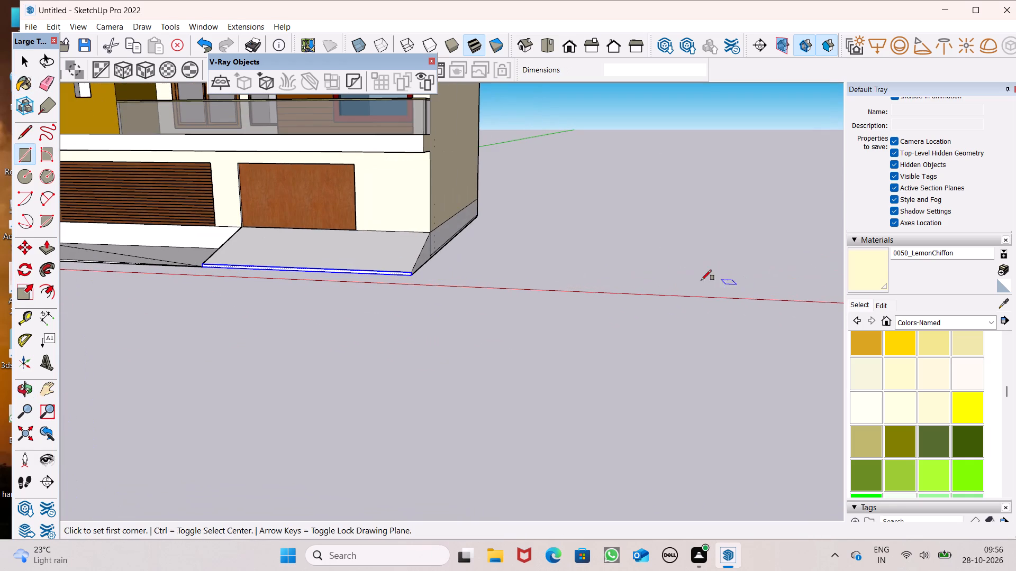
drag(556, 255, 561, 261)
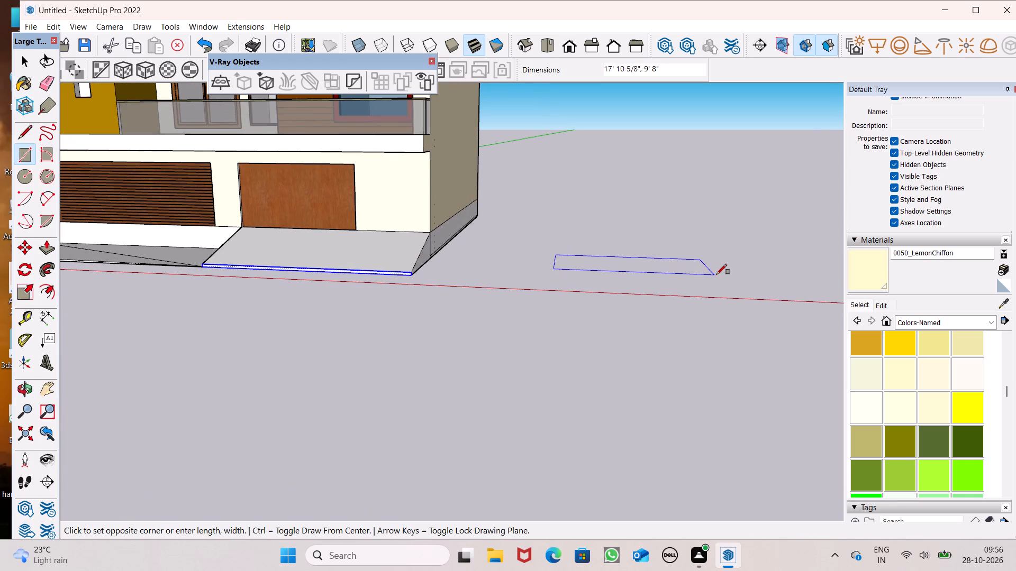
text(6',)
text(1')
key(Return)
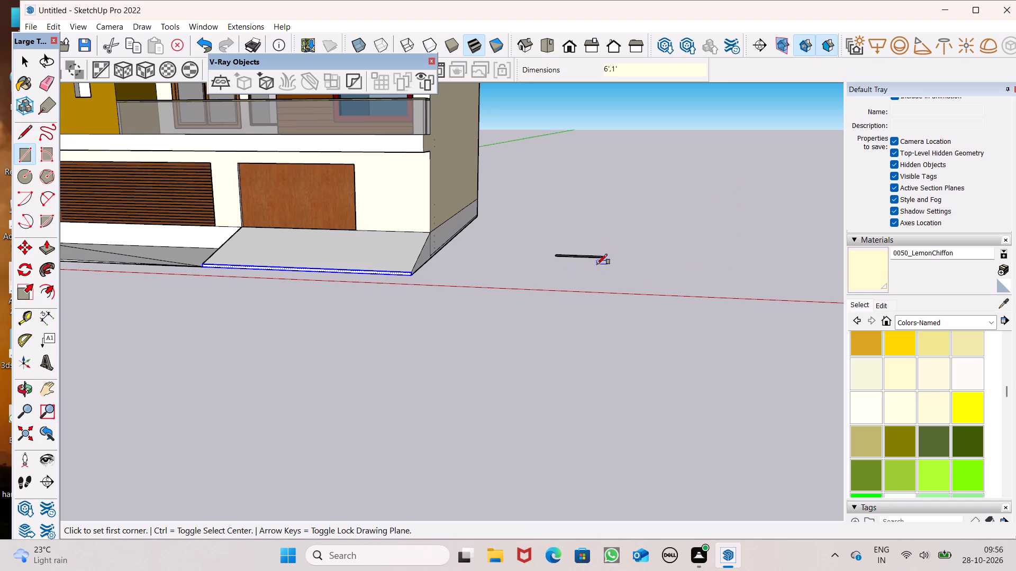
Push/Pull the narrow rectangle beside the house upward by 8" to form a stair-step bar.
scroll(591, 272, up, 9)
key(space)
scroll(574, 216, down, 3)
middle_drag(569, 240, 556, 315)
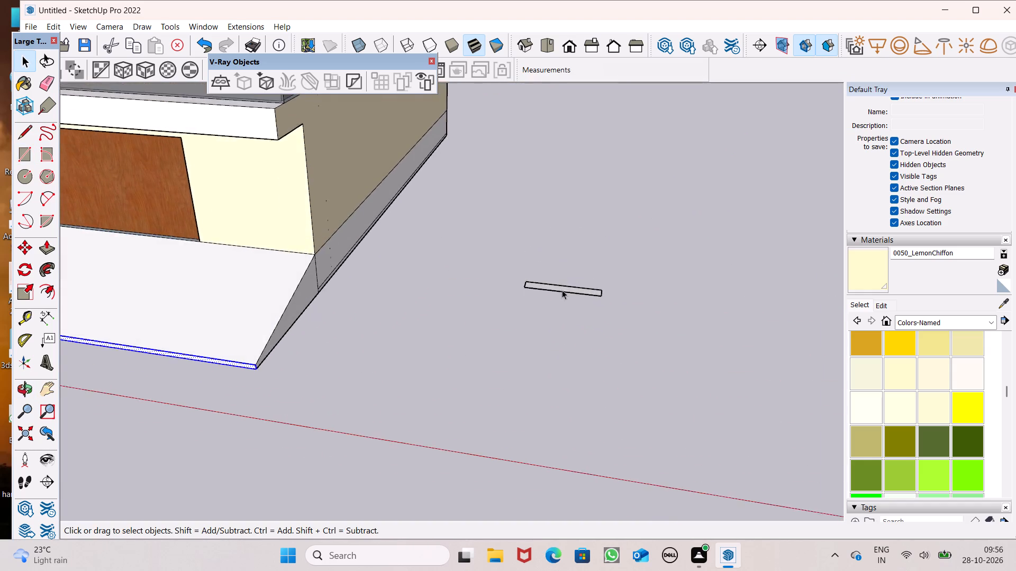
scroll(571, 276, up, 7)
click(48, 254)
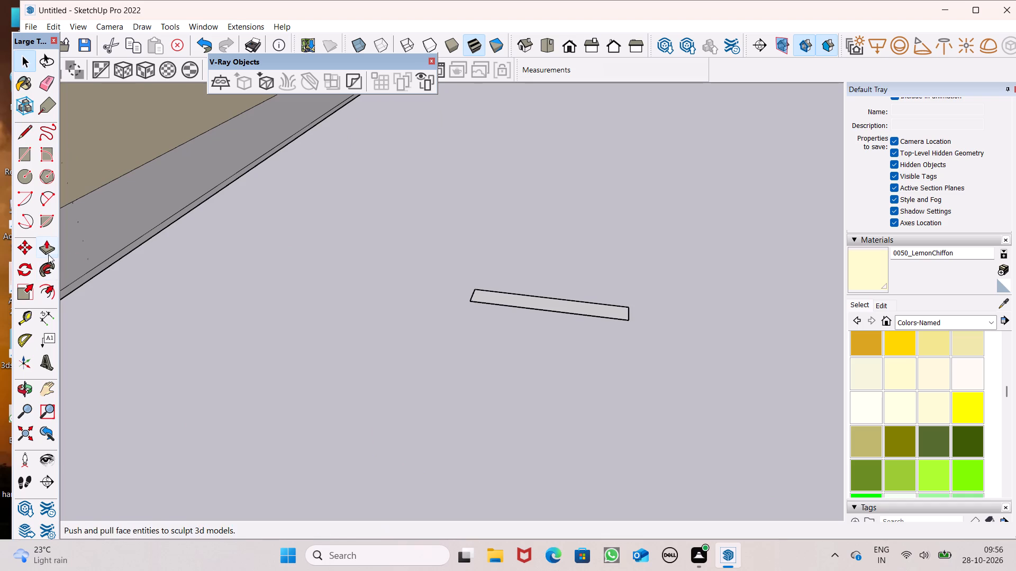
scroll(523, 422, up, 4)
scroll(529, 277, down, 3)
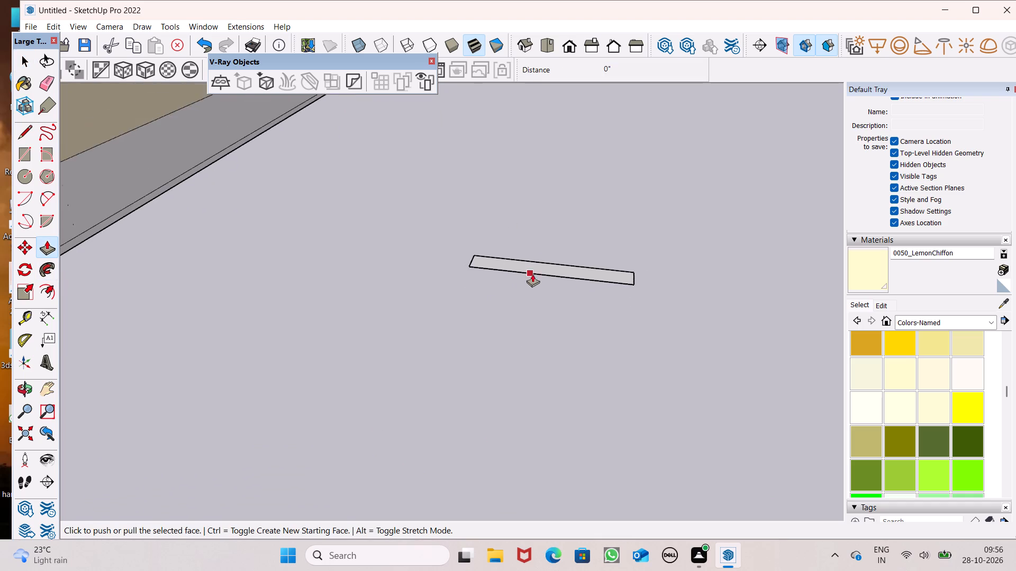
scroll(537, 247, up, 6)
drag(515, 284, 515, 260)
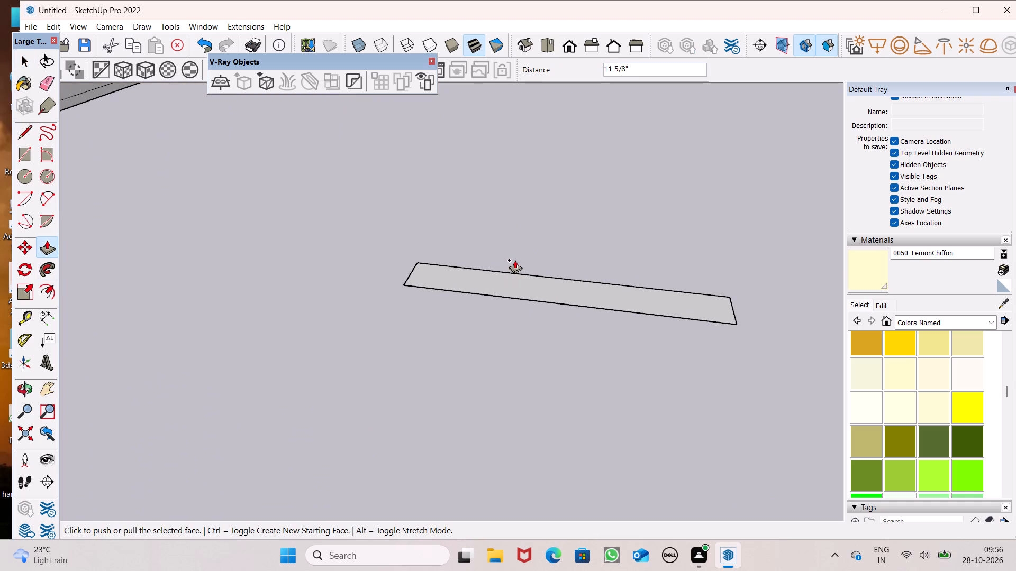
key(space)
click(503, 289)
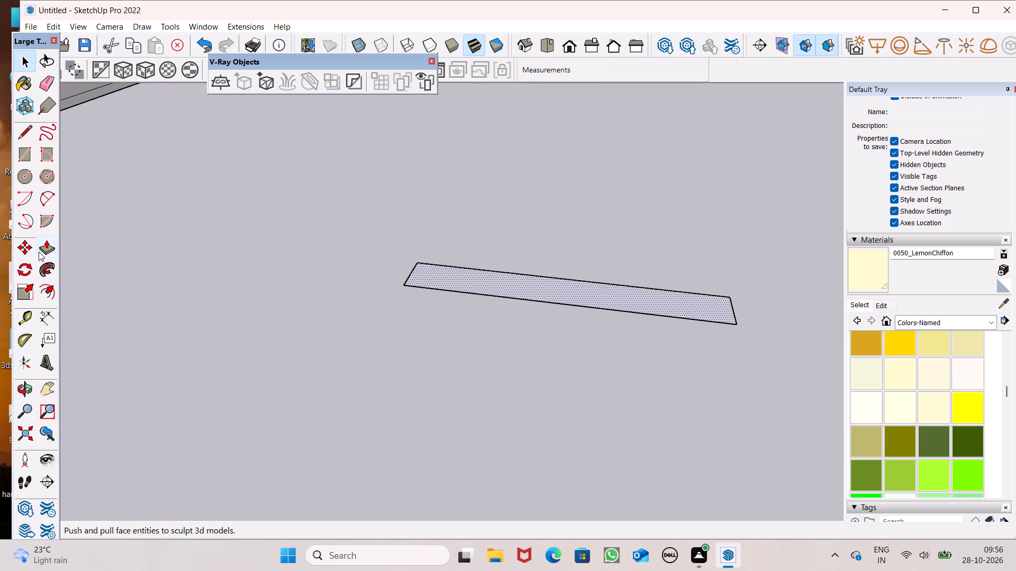
click(39, 251)
drag(443, 278, 443, 254)
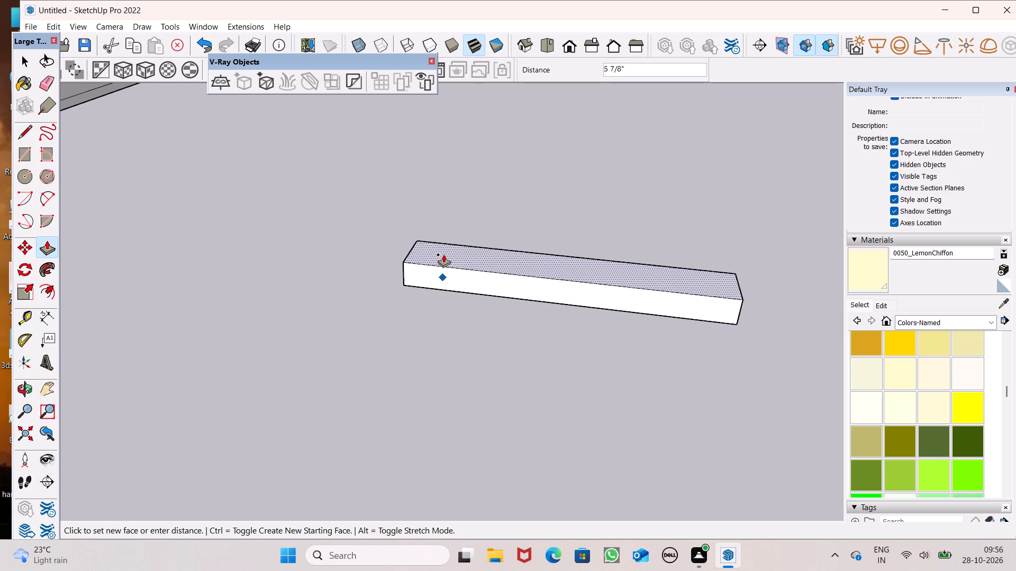
drag(443, 254, 444, 248)
text(8")
key(Return)
Pull the bar's near end face outward to lengthen the bar by about 3' 9".
scroll(330, 216, down, 7)
middle_drag(476, 297, 333, 310)
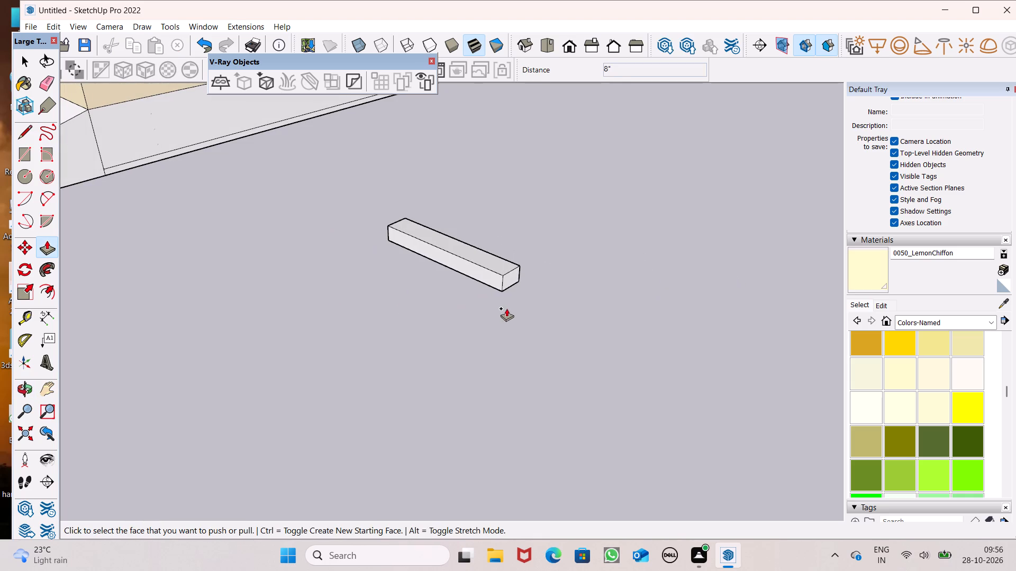
drag(508, 280, 589, 334)
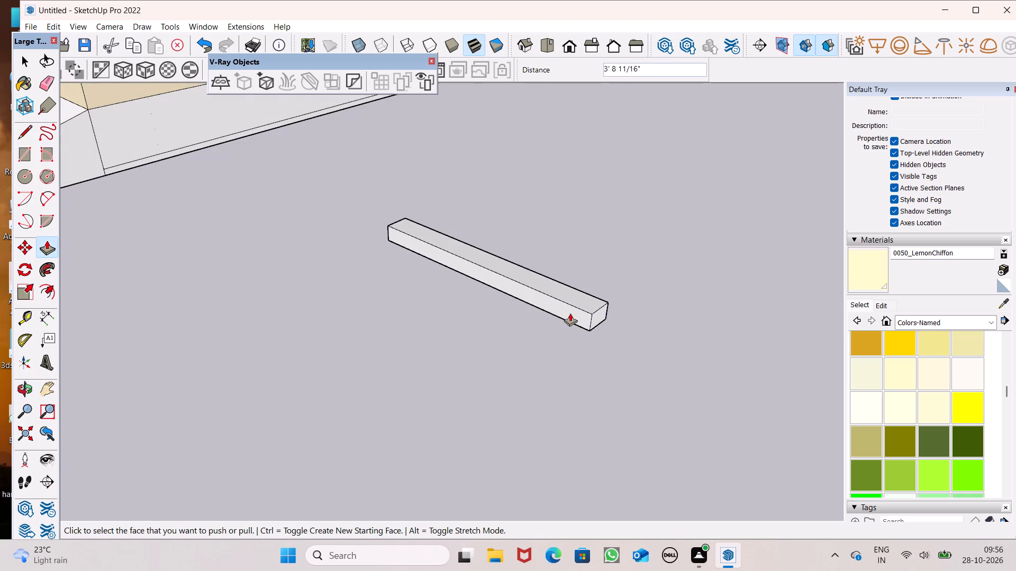
scroll(458, 319, down, 4)
key(space)
Select the whole lengthened bar with all its connected faces and edges and make it a group.
scroll(545, 317, up, 5)
double_click(546, 315)
triple_click(550, 315)
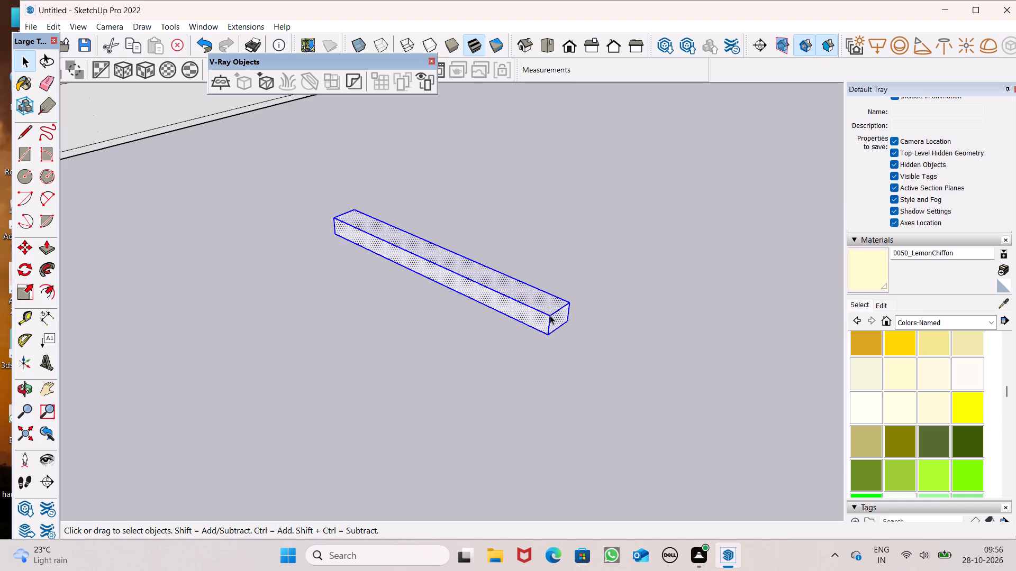
click(550, 315)
right_click(548, 315)
click(603, 187)
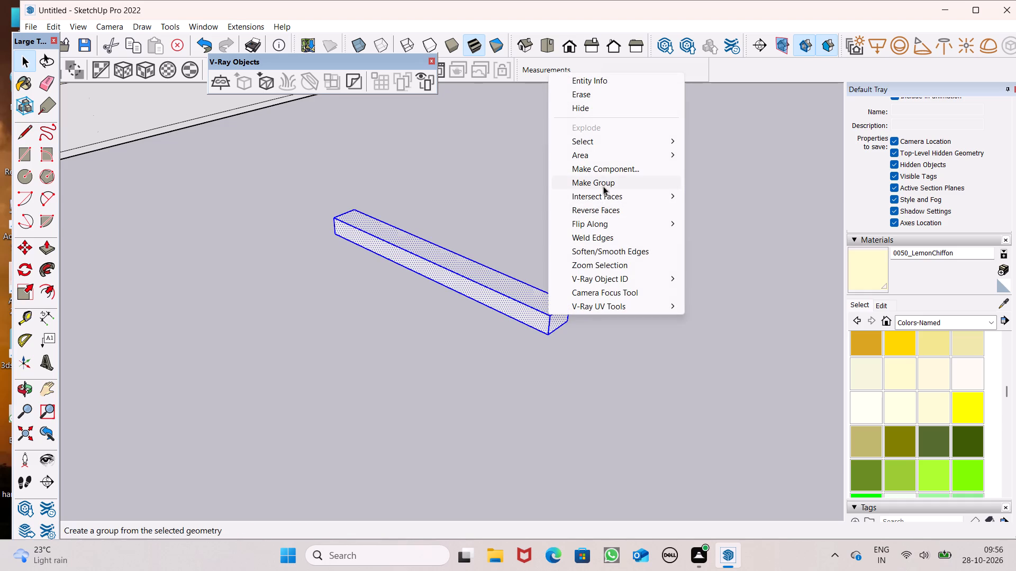
scroll(573, 284, down, 4)
click(624, 415)
Copy the grouped bar three times diagonally, each bottom front edge on the previous top back edge, about 1' 2 7/16" apart, forming four steps.
scroll(633, 276, up, 2)
click(512, 311)
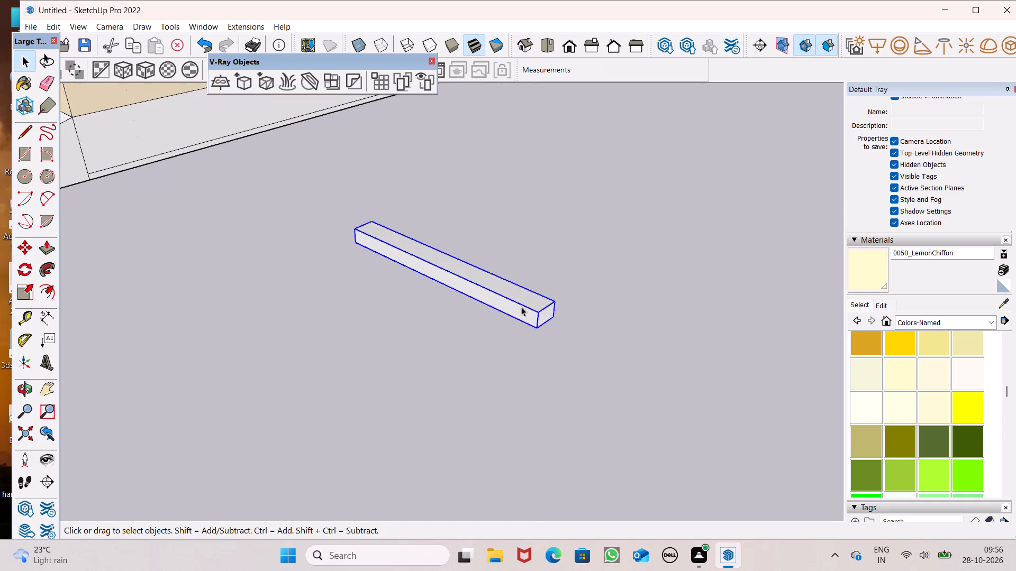
scroll(697, 261, up, 4)
scroll(612, 293, down, 2)
key(m)
key(Return)
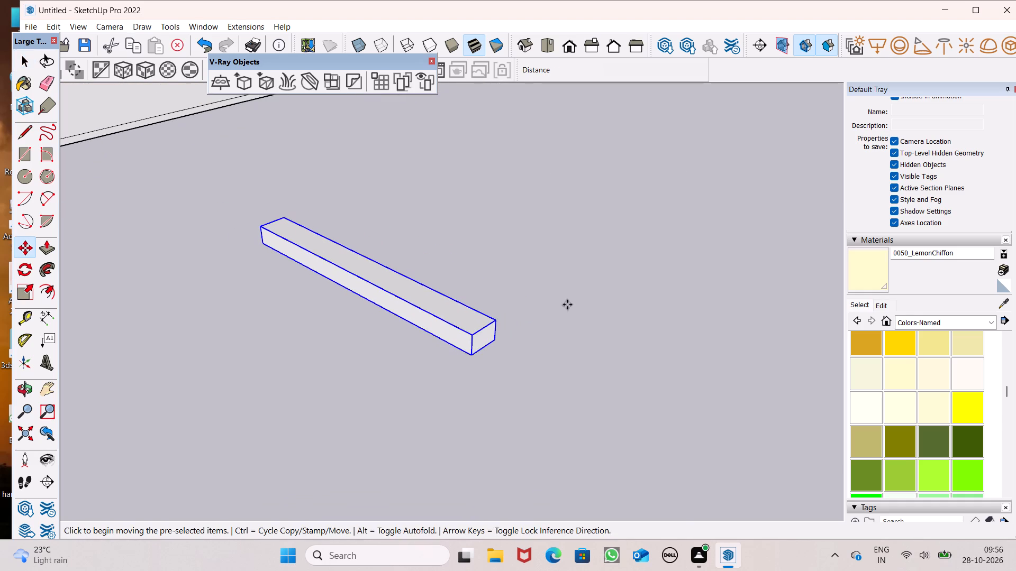
drag(470, 357, 487, 302)
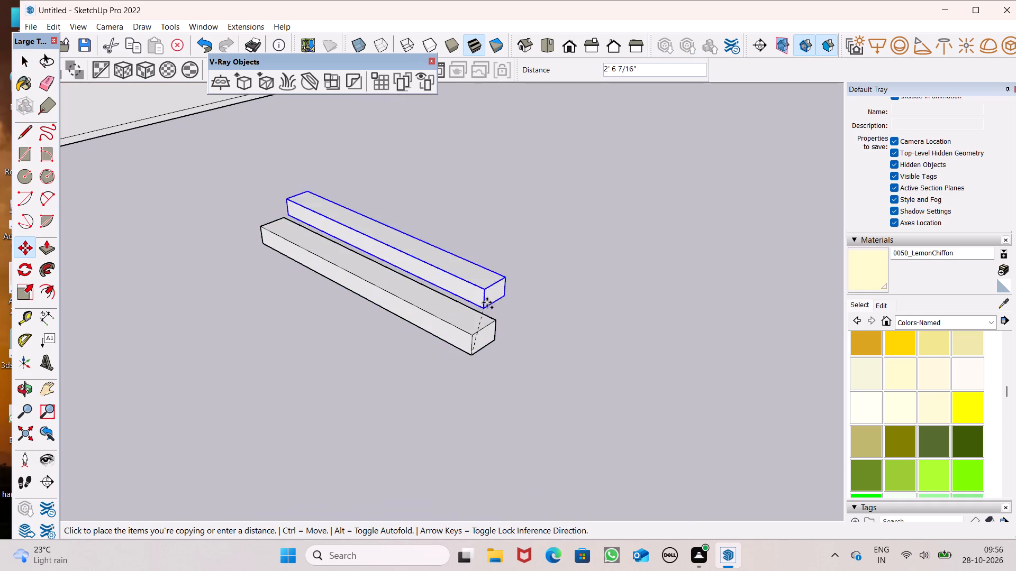
drag(487, 302, 492, 327)
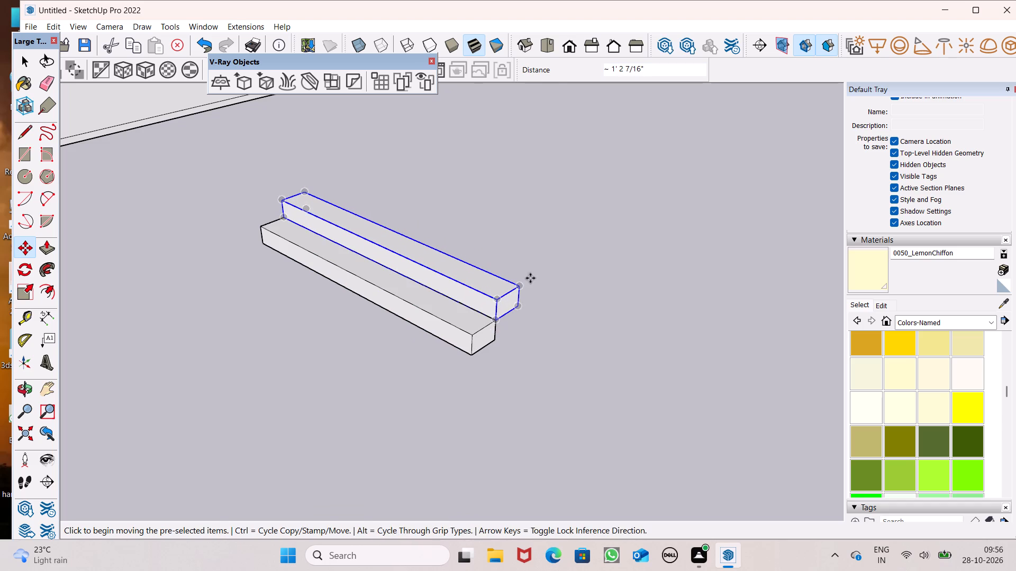
scroll(534, 254, up, 4)
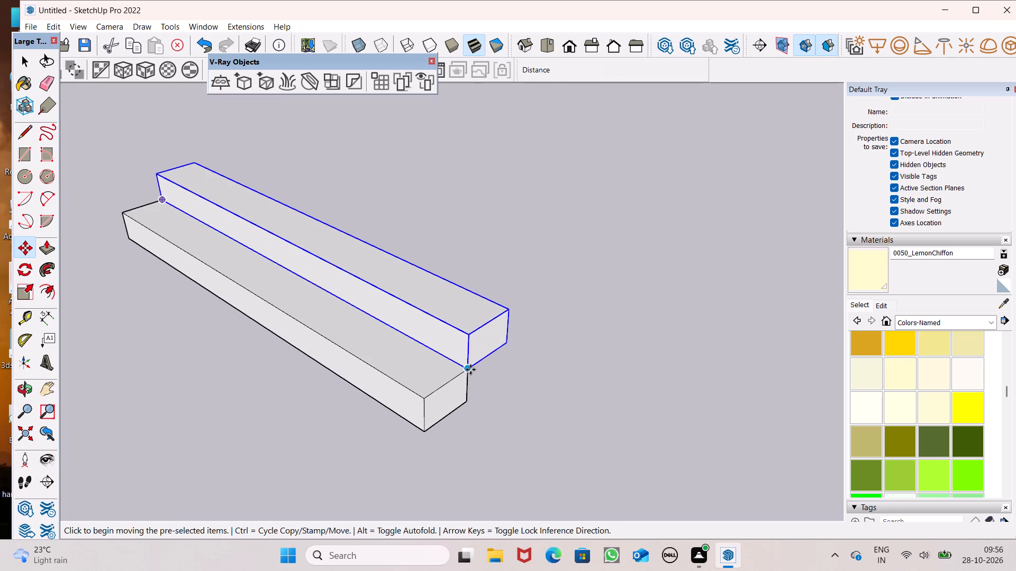
drag(470, 370, 505, 309)
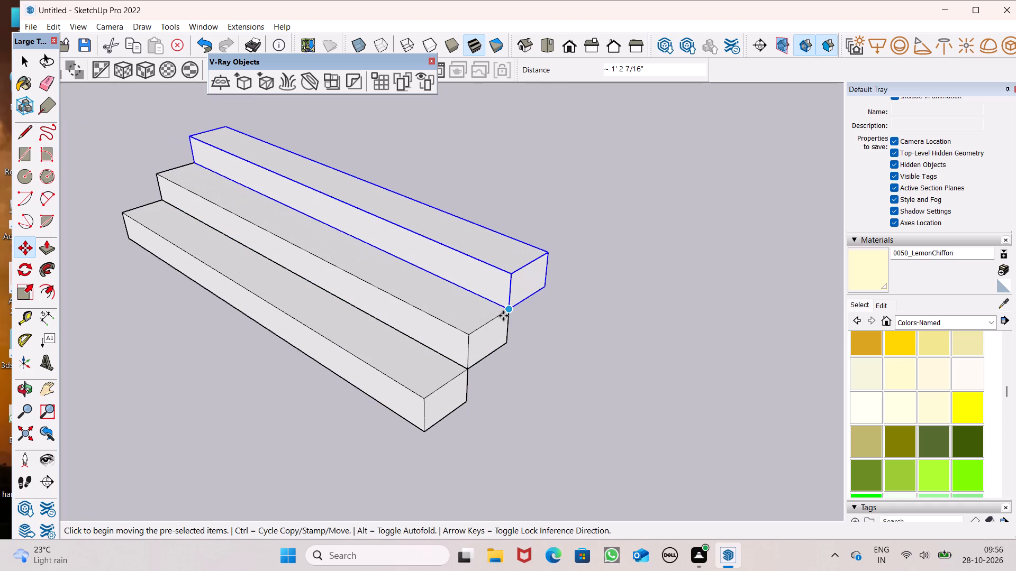
drag(510, 311, 544, 260)
key(space)
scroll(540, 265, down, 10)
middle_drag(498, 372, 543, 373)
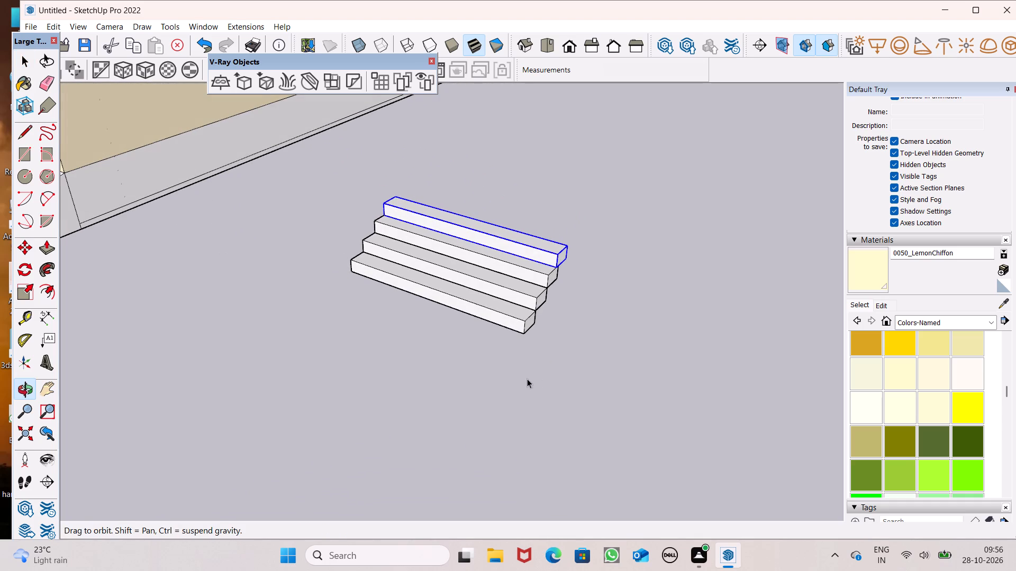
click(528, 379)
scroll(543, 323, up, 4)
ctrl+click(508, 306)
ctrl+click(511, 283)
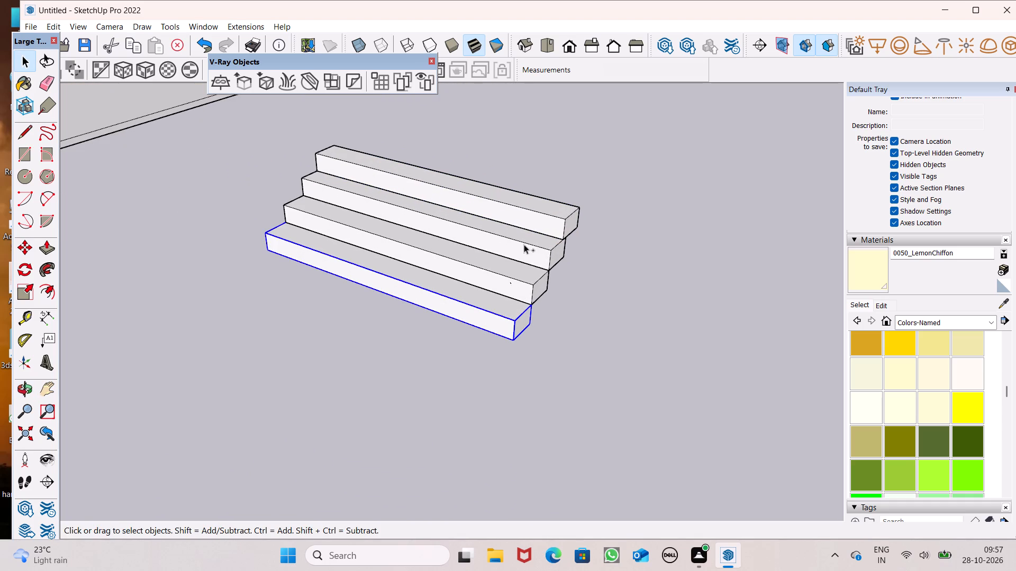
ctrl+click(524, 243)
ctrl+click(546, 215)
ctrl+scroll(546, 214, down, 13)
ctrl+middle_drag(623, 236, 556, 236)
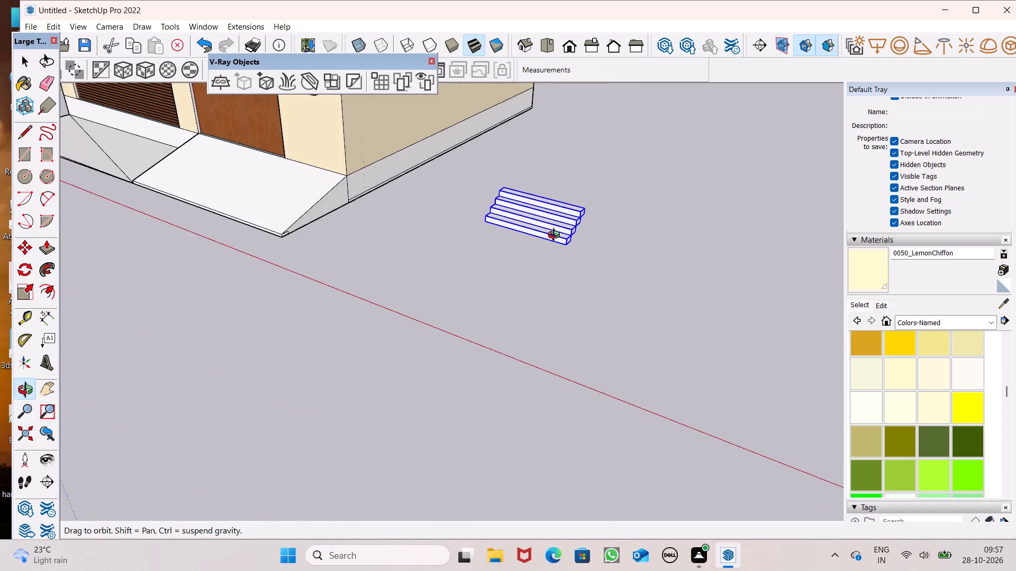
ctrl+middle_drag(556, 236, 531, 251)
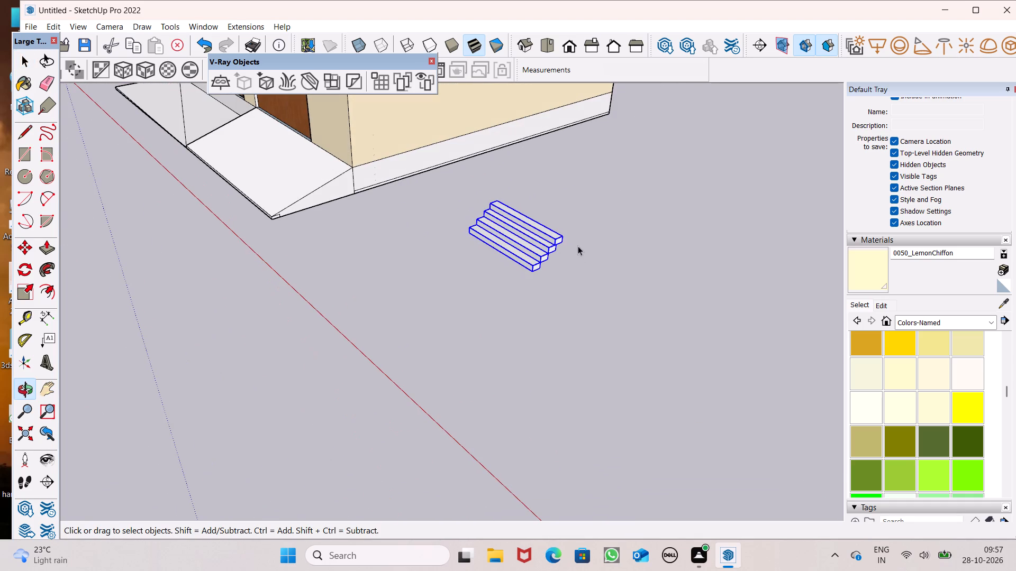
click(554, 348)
Place a spare copy of the third step out in the open, away from the four-step flight.
scroll(545, 261, up, 5)
click(554, 235)
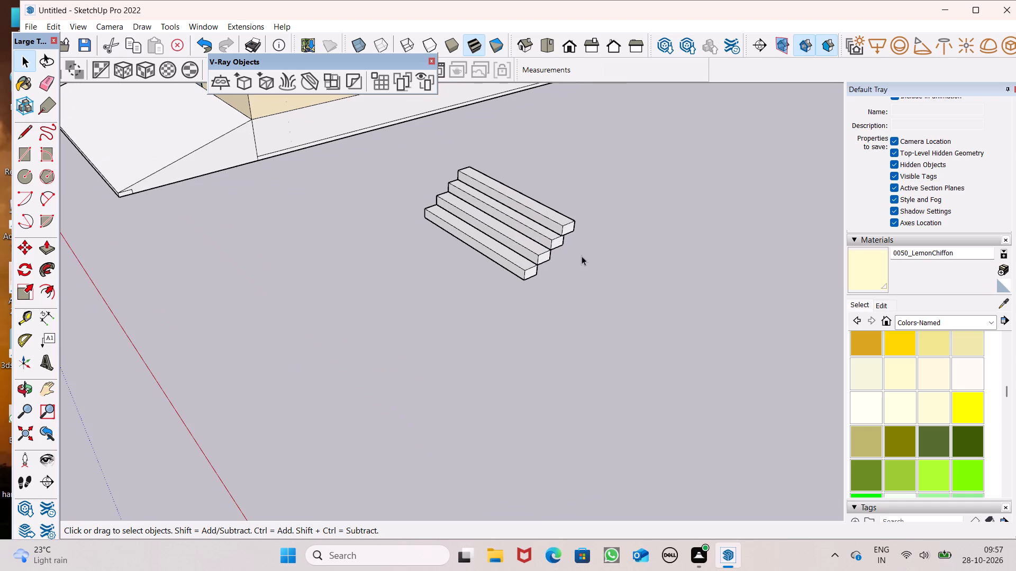
key(m)
key(Return)
drag(556, 251, 560, 256)
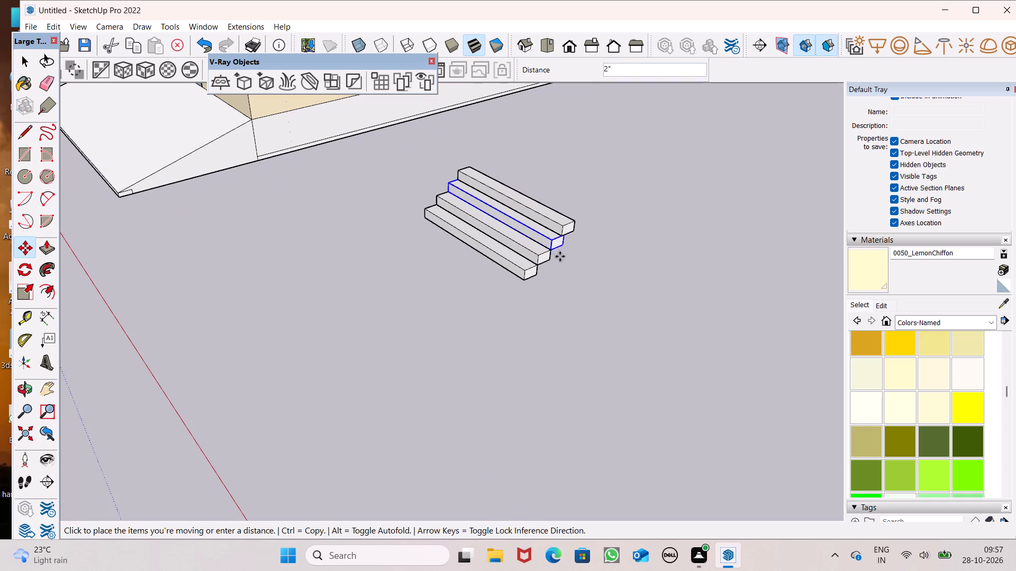
drag(560, 256, 816, 371)
key(space)
Select the four stacked steps, leaving out the spare bar, and make them one stair group.
drag(529, 356, 521, 328)
scroll(527, 218, up, 3)
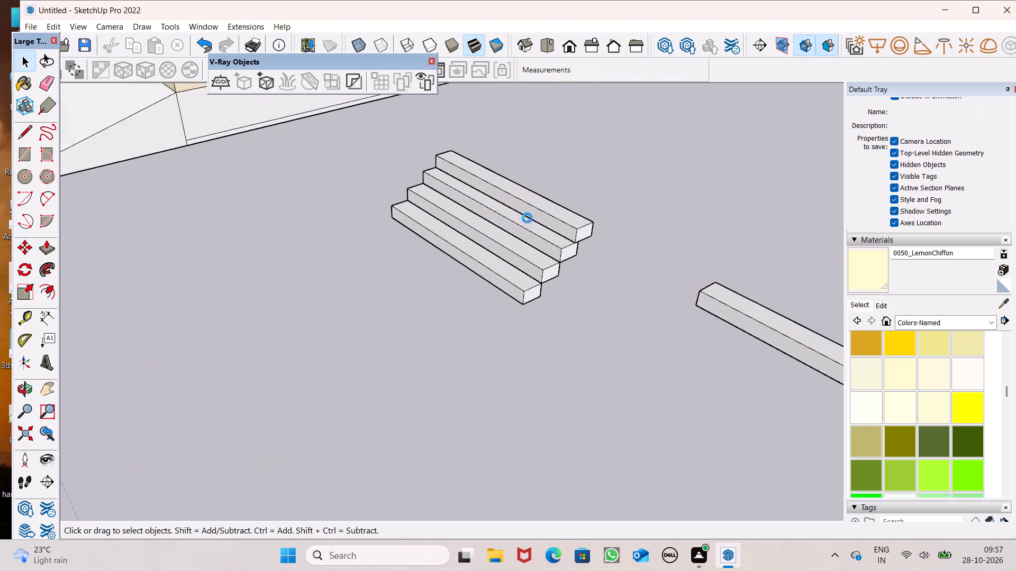
scroll(527, 218, up, 2)
click(532, 210)
ctrl+click(530, 231)
ctrl+click(518, 250)
ctrl+click(479, 284)
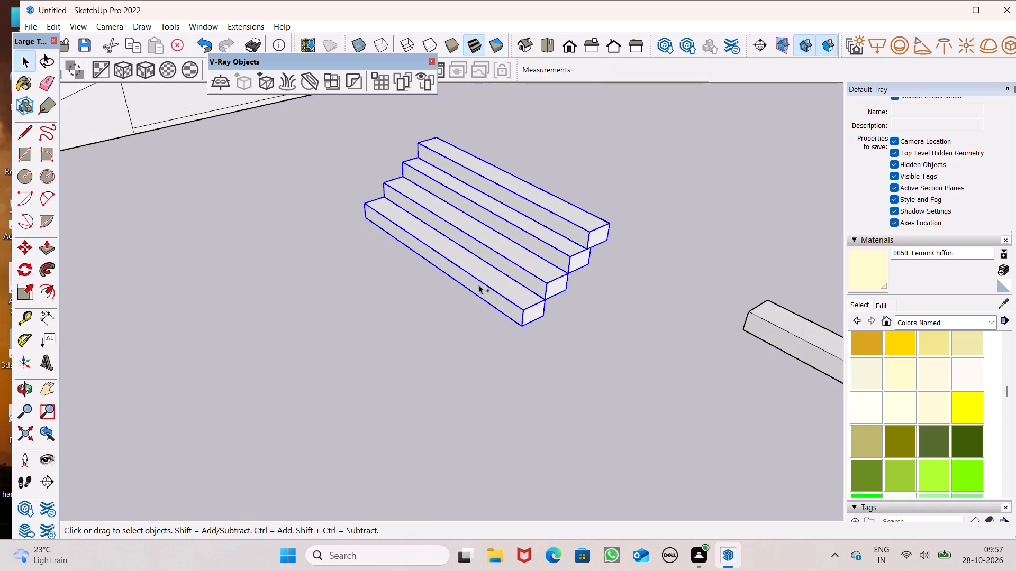
ctrl+right_click(476, 277)
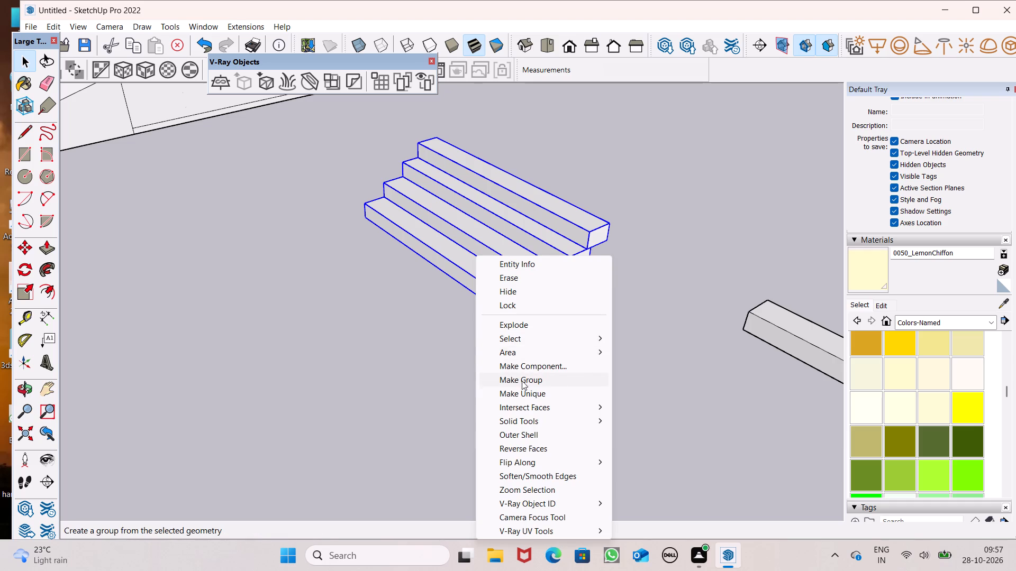
ctrl+click(522, 381)
Move the stair group about 58' 9 11/16" from the open ground to the area in front of the slatted shutter.
scroll(527, 259, down, 15)
middle_drag(537, 254, 824, 244)
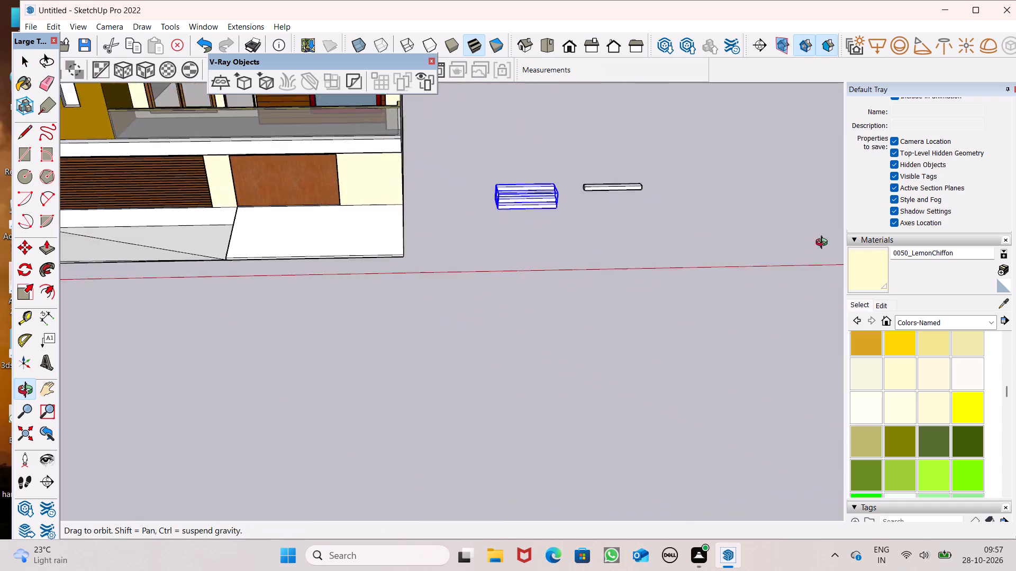
middle_drag(824, 244, 966, 220)
scroll(547, 224, down, 3)
key(m)
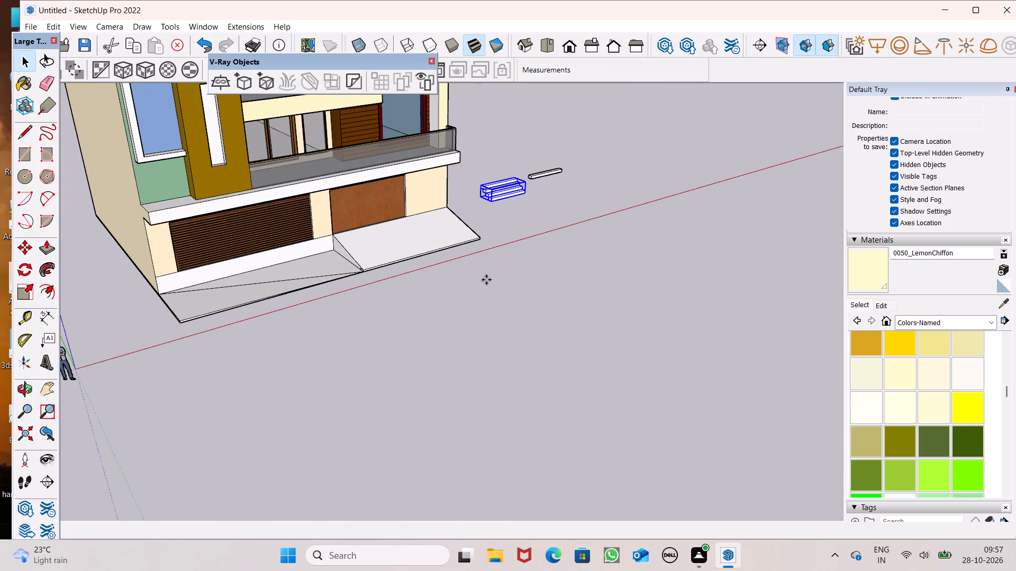
key(Return)
drag(493, 205, 257, 281)
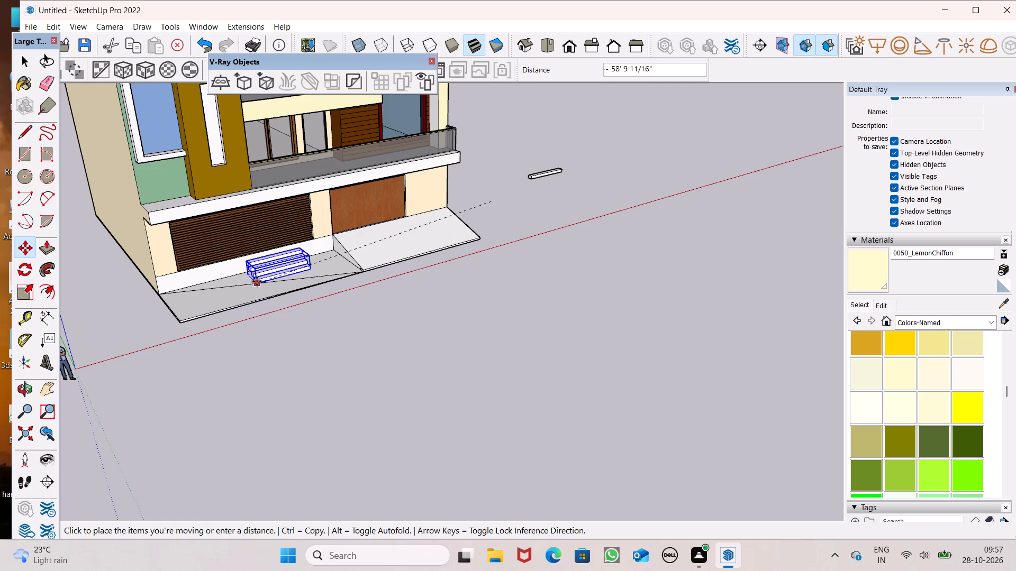
drag(257, 281, 257, 282)
Shift the stair group about 3' 10 3/4" toward the ramp, setting its bottom back corner against the base of the plinth wall.
scroll(348, 242, up, 8)
middle_drag(333, 365, 0, 388)
scroll(0, 425, up, 3)
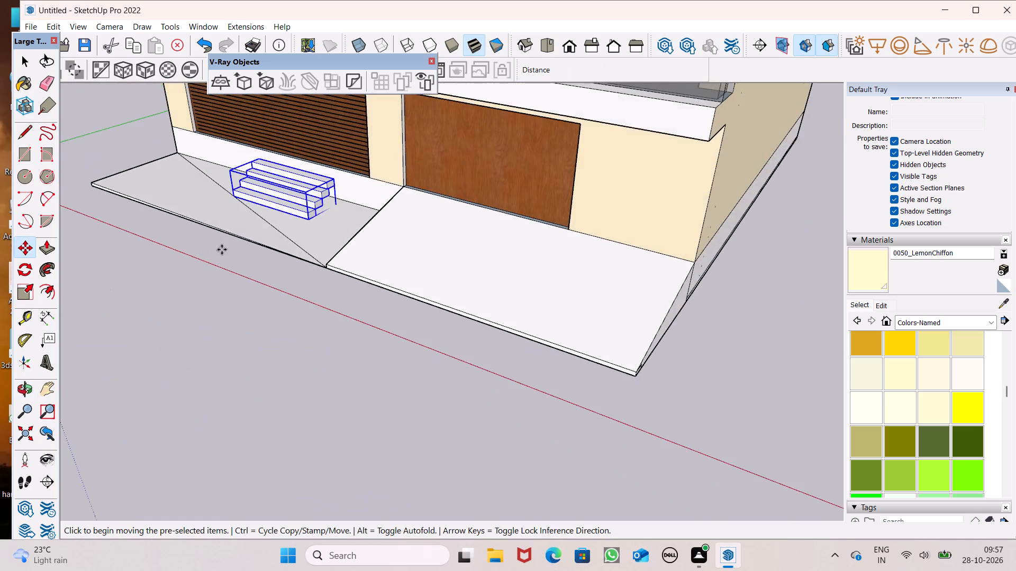
scroll(222, 250, up, 2)
scroll(352, 151, up, 6)
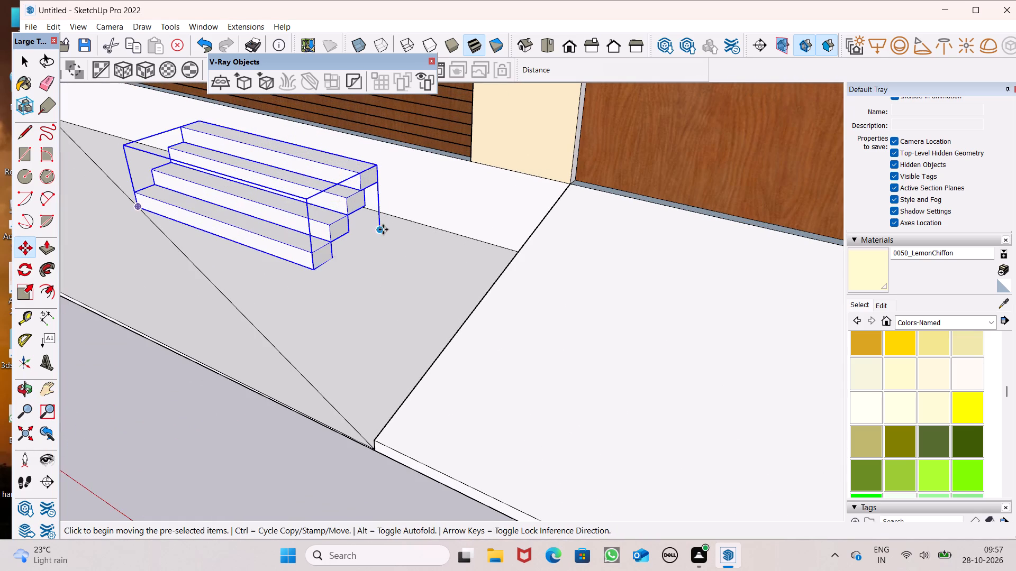
drag(383, 229, 478, 236)
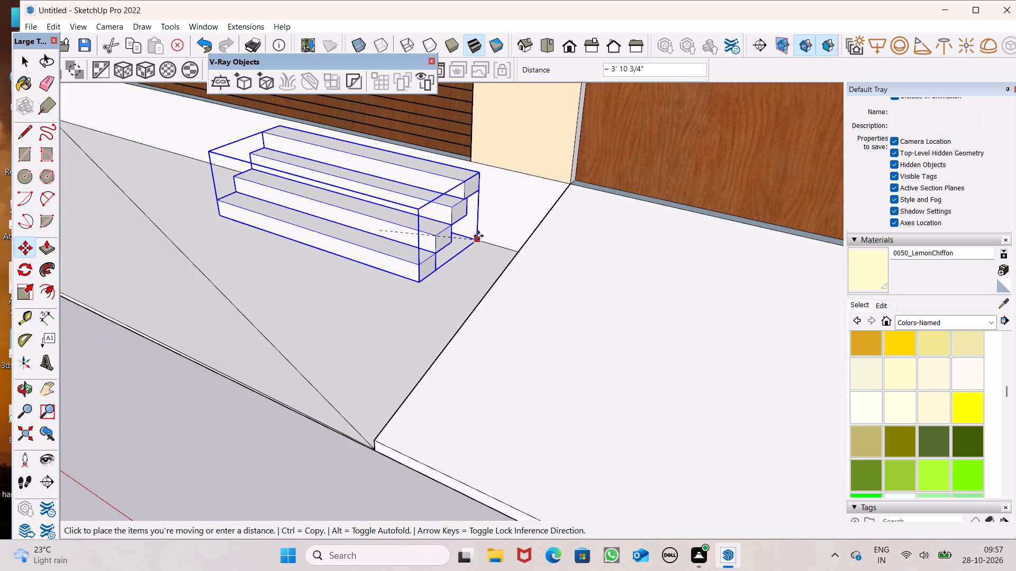
drag(478, 236, 483, 234)
scroll(491, 247, up, 7)
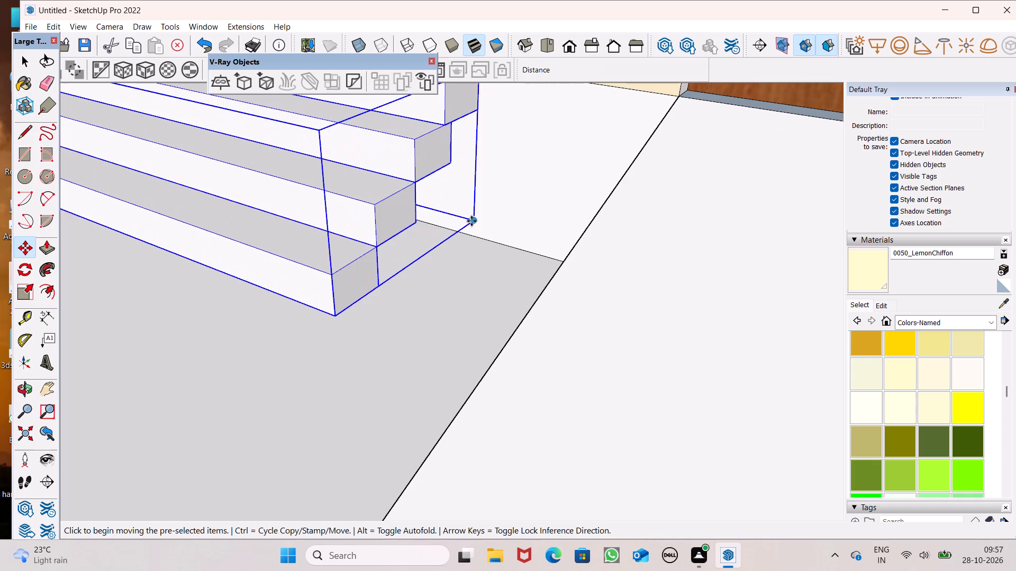
drag(470, 219, 465, 235)
scroll(468, 357, down, 7)
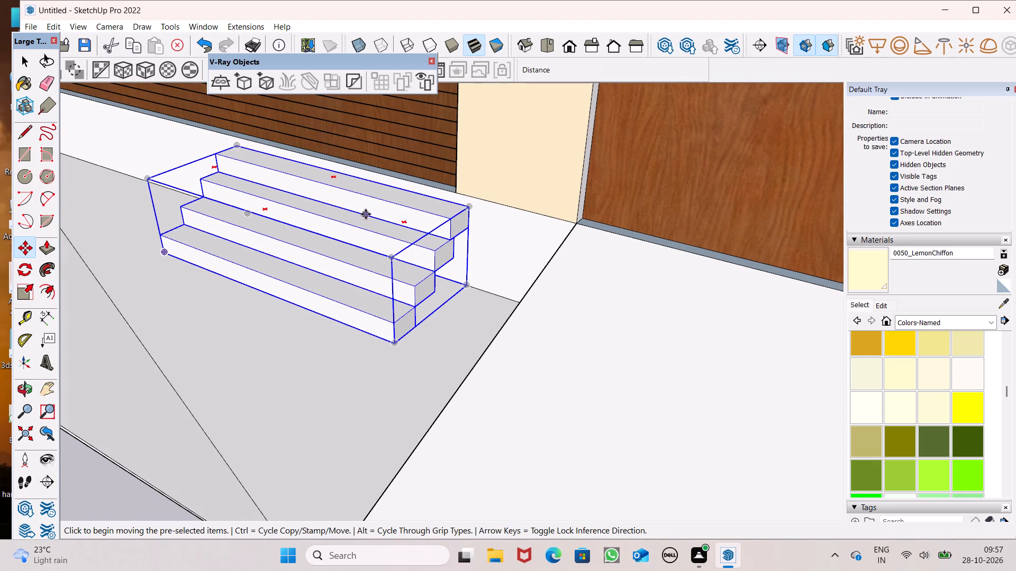
Scale the stair group's height by about 1.12 so its top step reaches the top of the plinth.
key(space)
drag(15, 299, 24, 299)
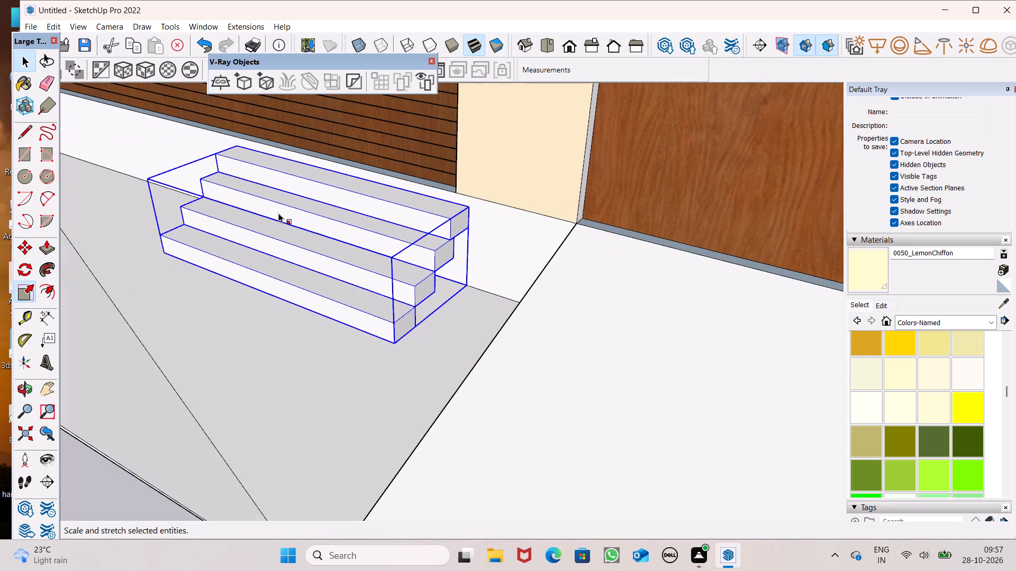
drag(297, 192, 301, 182)
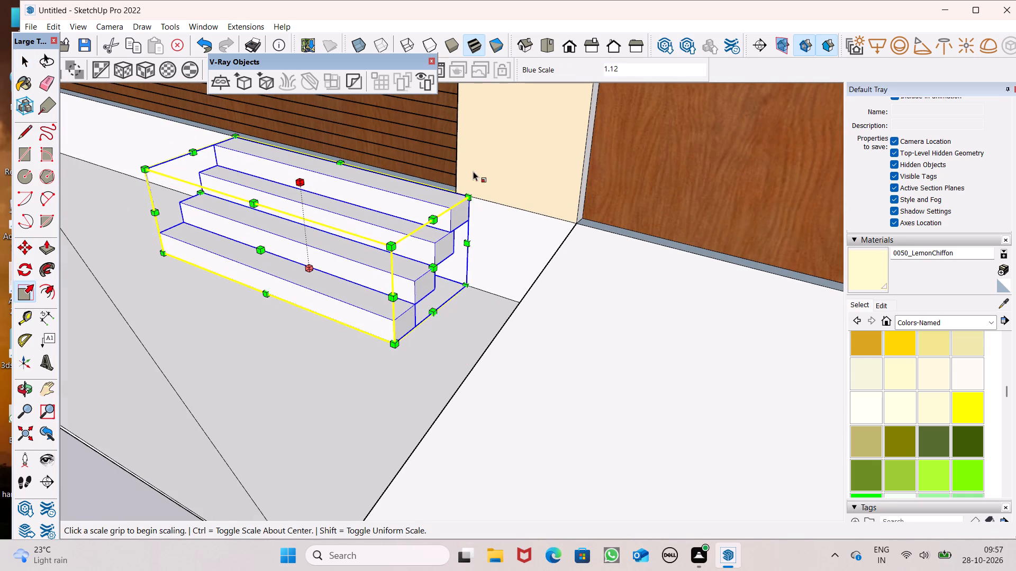
scroll(473, 171, up, 7)
scroll(441, 216, up, 7)
middle_drag(489, 250, 338, 240)
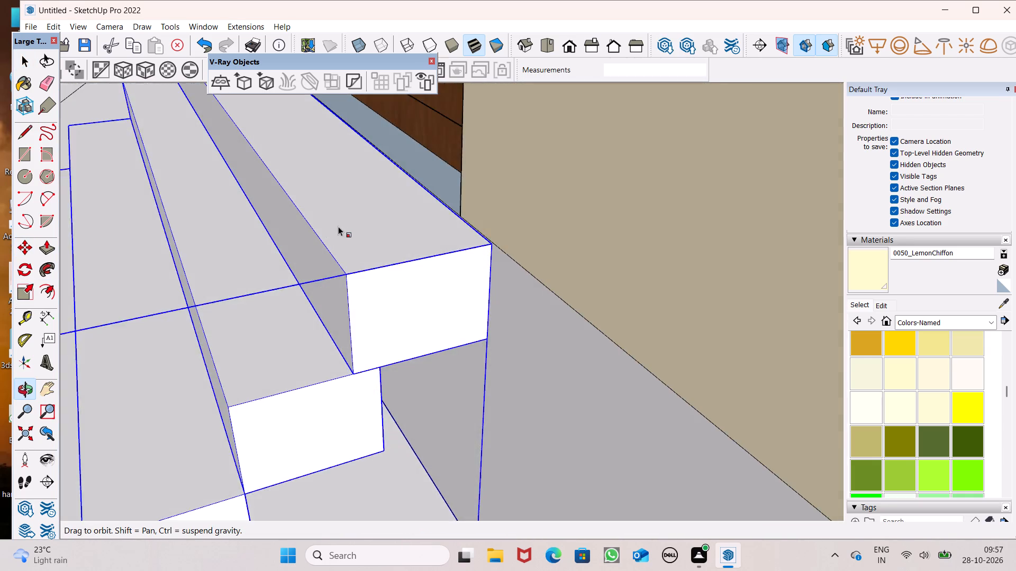
scroll(400, 261, down, 5)
scroll(302, 161, up, 7)
click(81, 171)
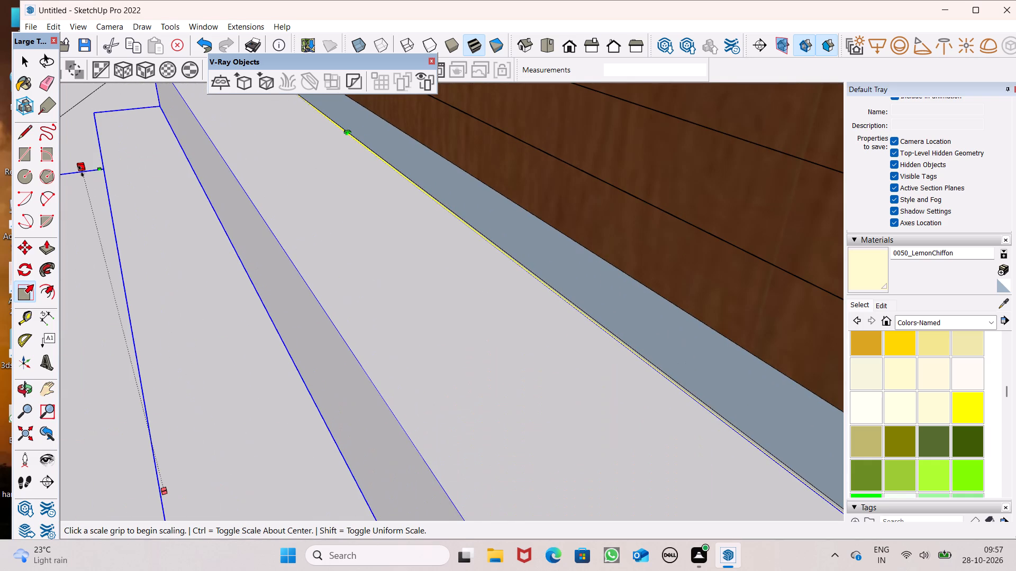
scroll(220, 260, down, 9)
key(space)
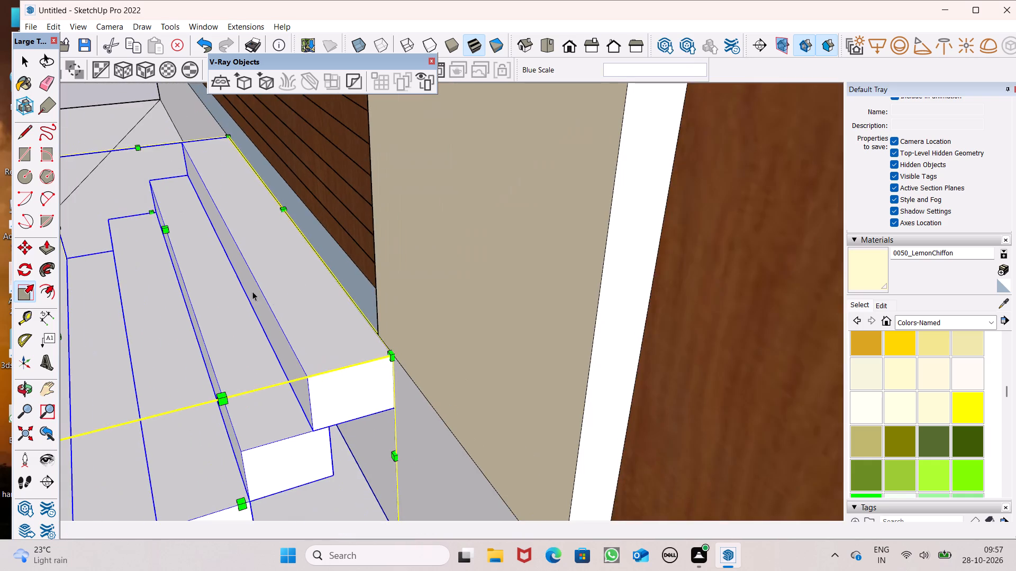
Move the scaled stair group away from the plinth onto the open ground in front of the house.
scroll(280, 309, down, 1)
scroll(430, 344, up, 7)
scroll(322, 238, down, 20)
scroll(322, 238, down, 3)
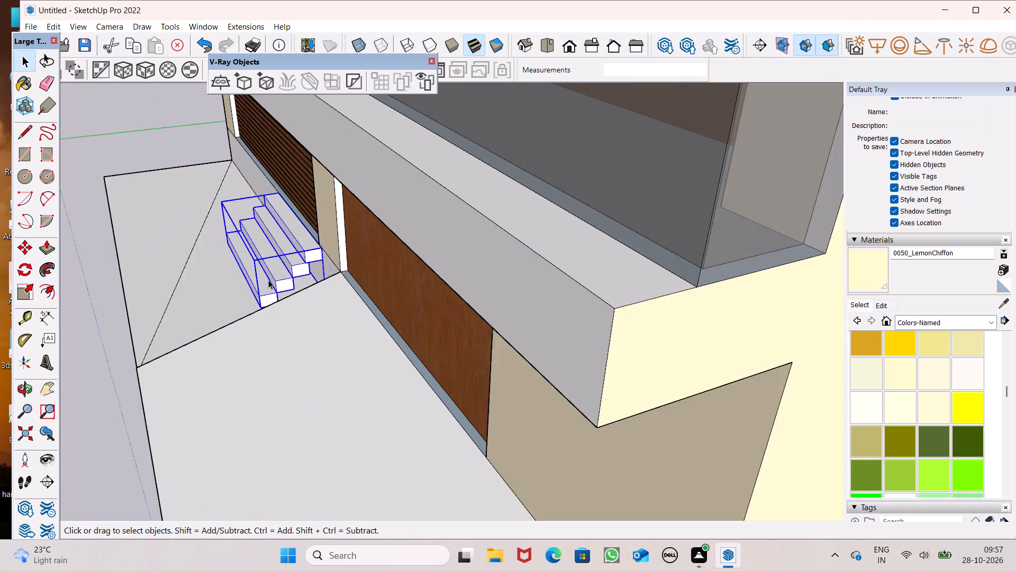
middle_drag(268, 280, 515, 247)
scroll(329, 224, down, 13)
middle_drag(289, 313, 384, 302)
scroll(298, 248, down, 2)
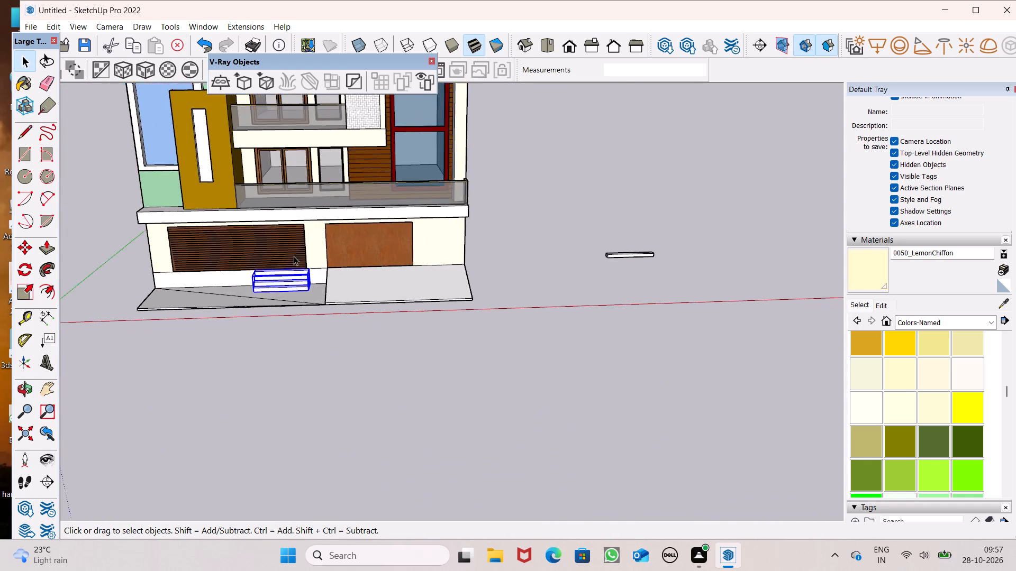
scroll(294, 256, down, 3)
key(m)
key(Return)
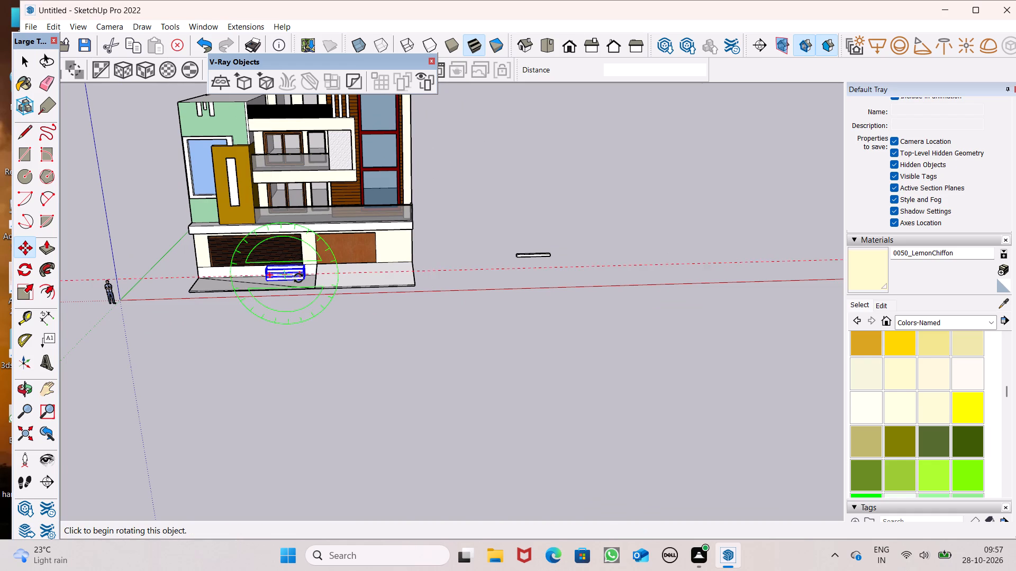
drag(304, 279, 326, 354)
key(space)
click(386, 390)
Explode the stair group into its separate step groups.
middle_drag(305, 348, 445, 323)
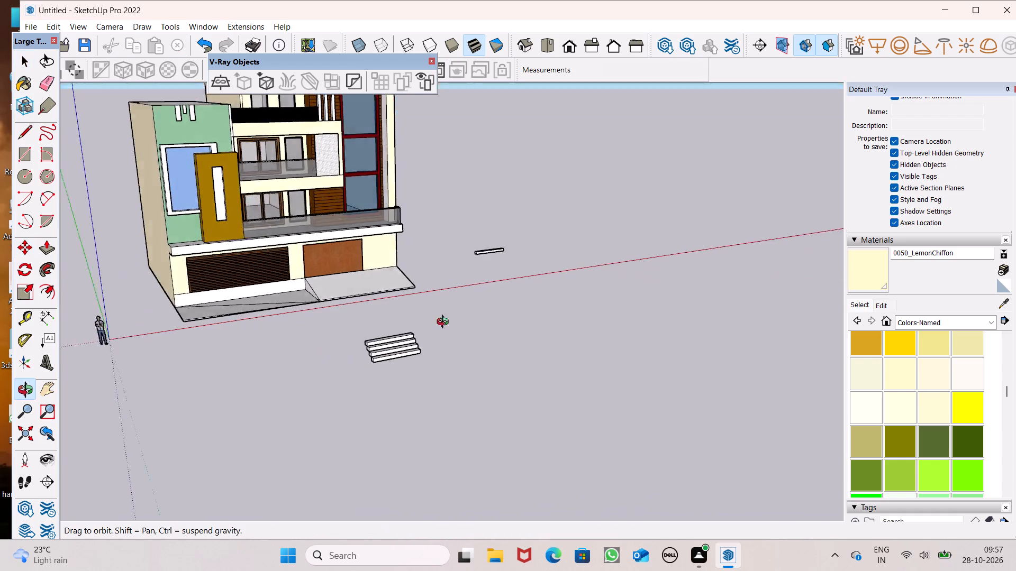
middle_drag(445, 323, 699, 322)
scroll(639, 331, up, 17)
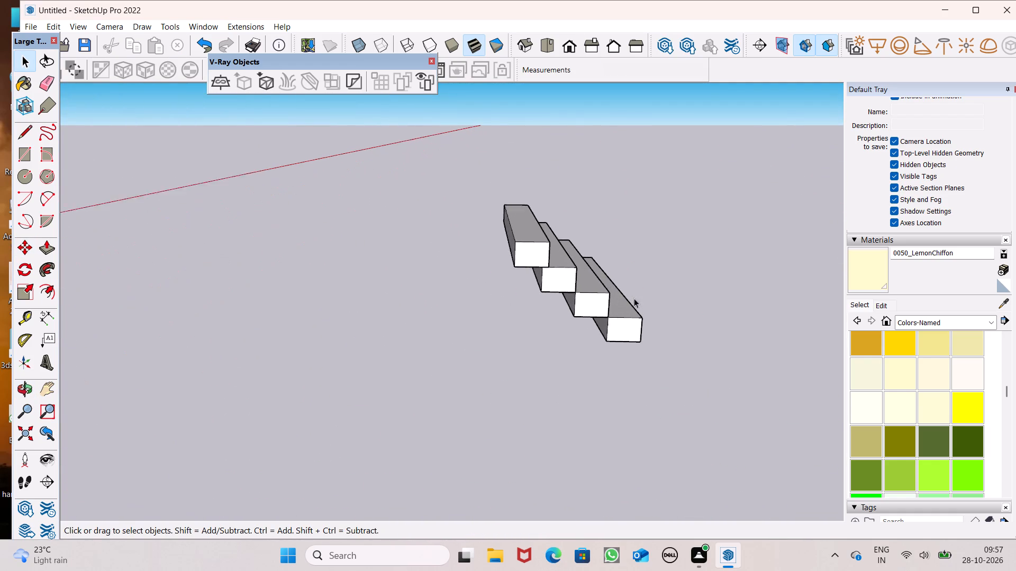
scroll(634, 298, up, 2)
click(514, 246)
ctrl+click(549, 292)
right_click(549, 289)
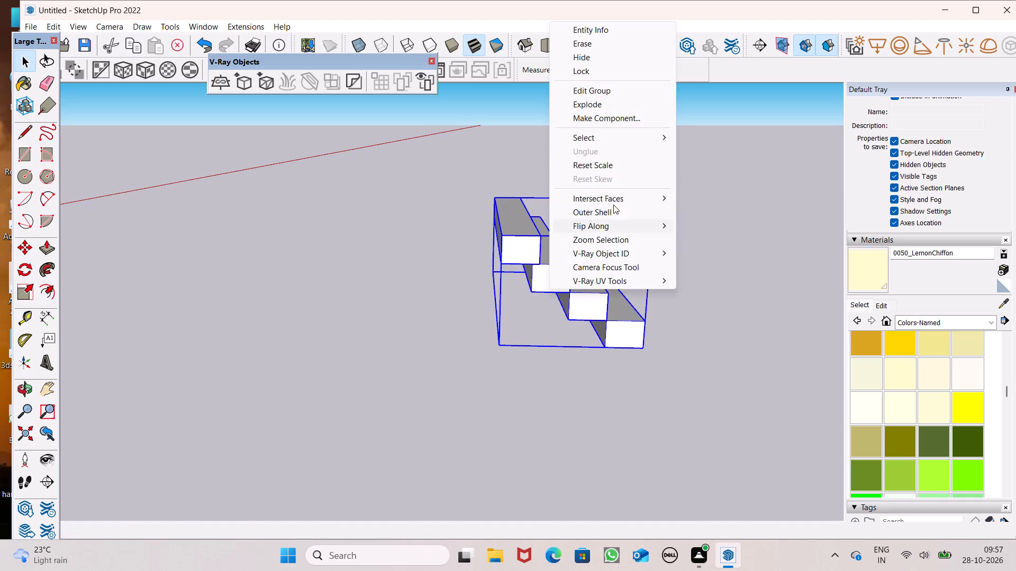
click(606, 106)
click(642, 180)
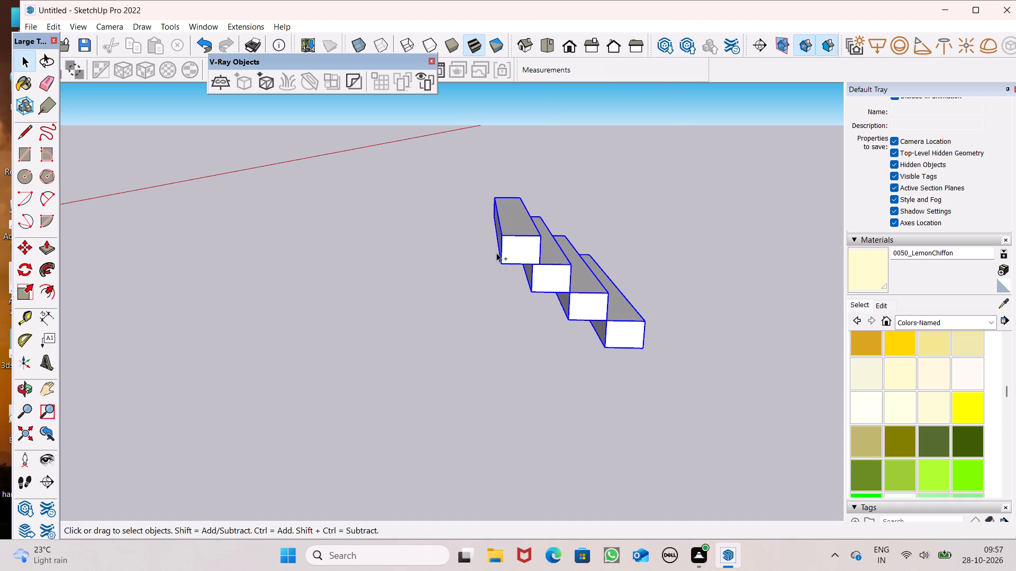
Select all four step groups and explode them into loose geometry.
ctrl+click(496, 252)
ctrl+click(520, 239)
ctrl+click(558, 270)
ctrl+drag(580, 290, 583, 295)
ctrl+click(621, 326)
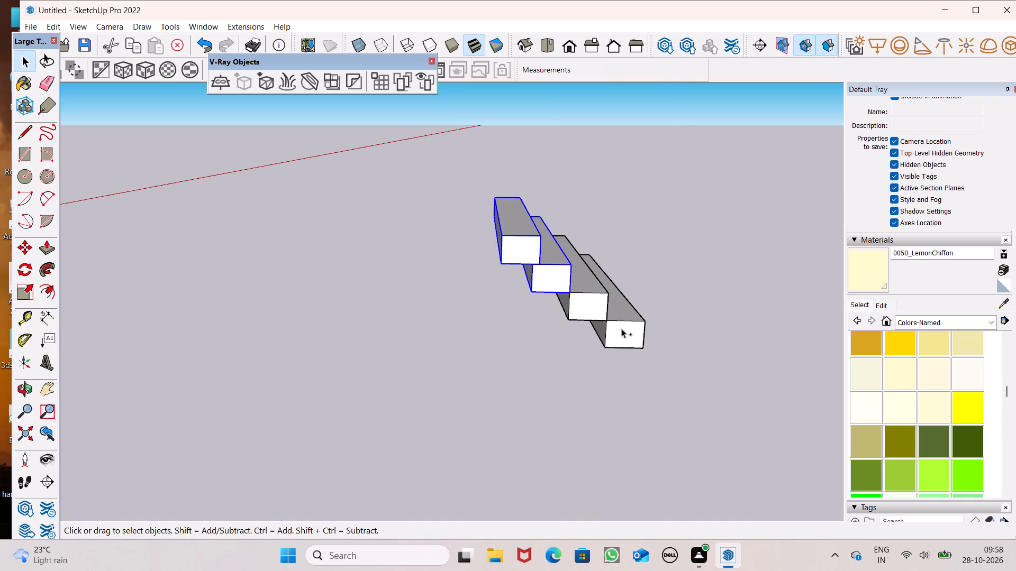
ctrl+click(580, 307)
ctrl+right_click(575, 287)
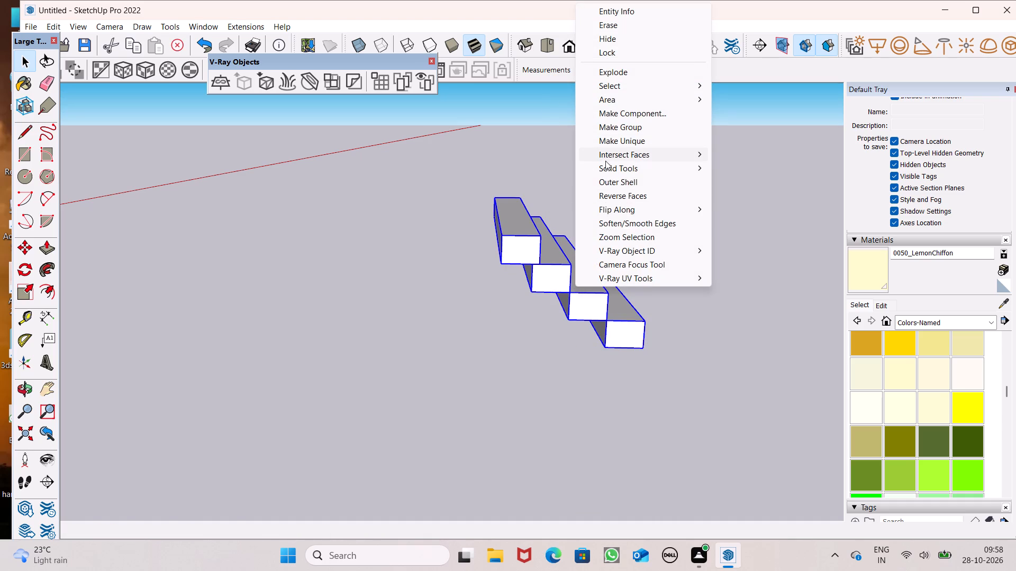
ctrl+click(637, 77)
click(622, 173)
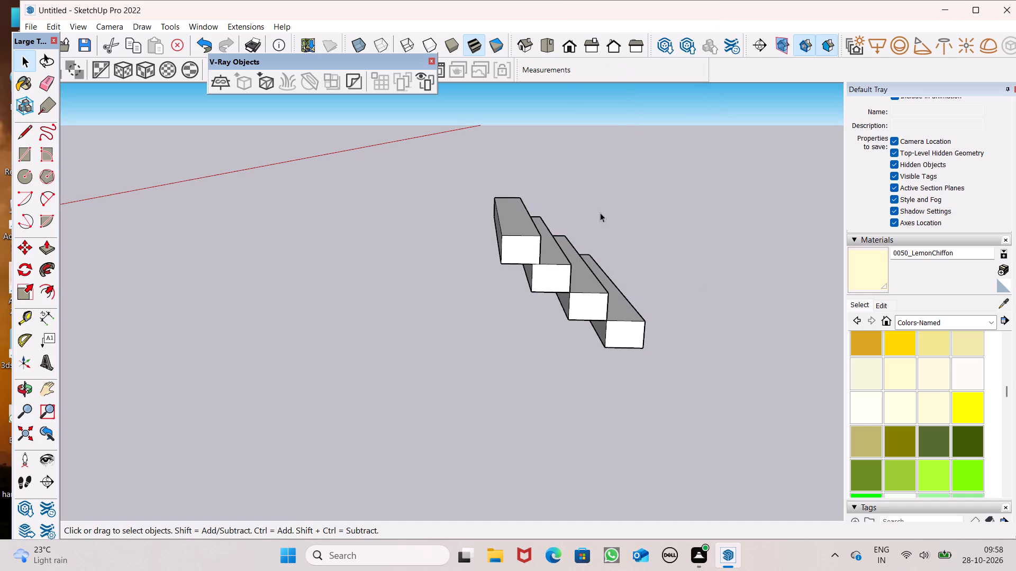
Draw a vertical line below the top step's back corner and a horizontal line back from the bottom step, closing the side face under the steps.
click(20, 133)
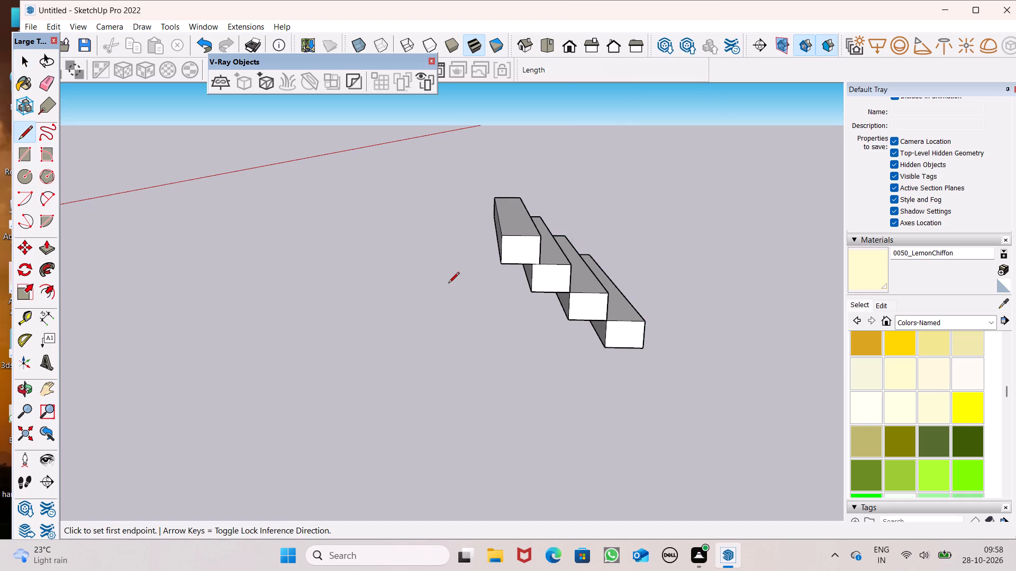
click(498, 264)
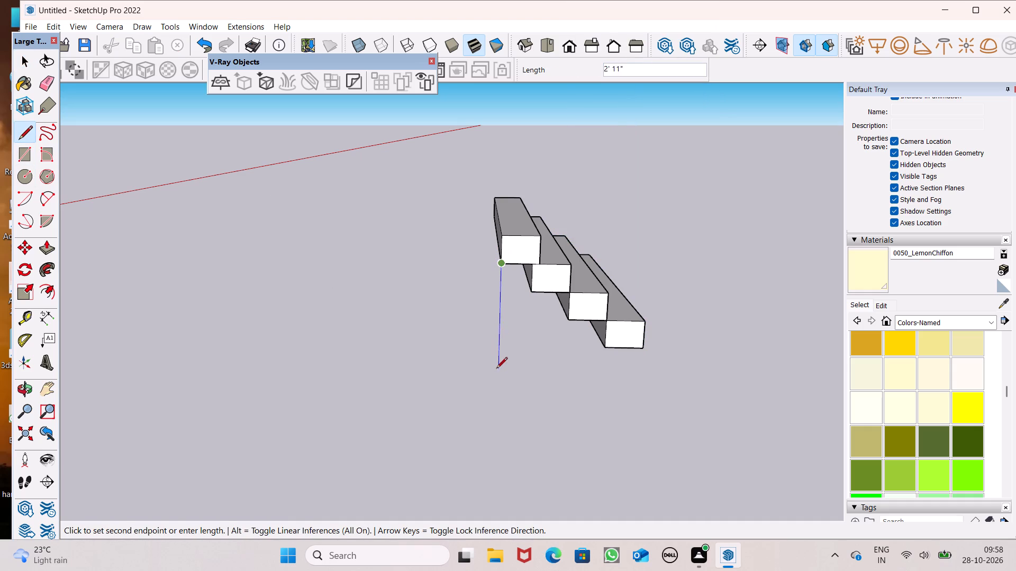
click(501, 356)
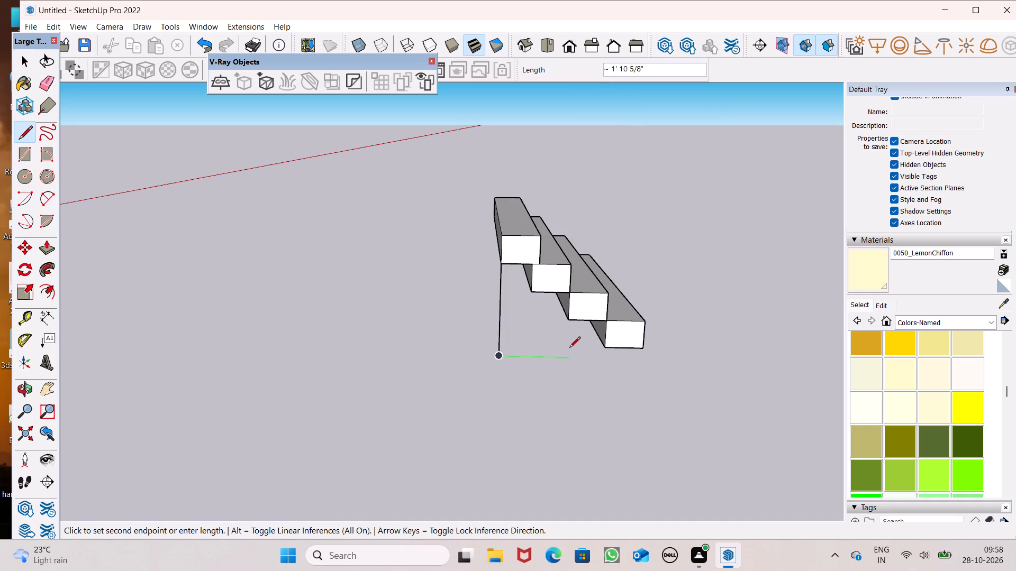
key(space)
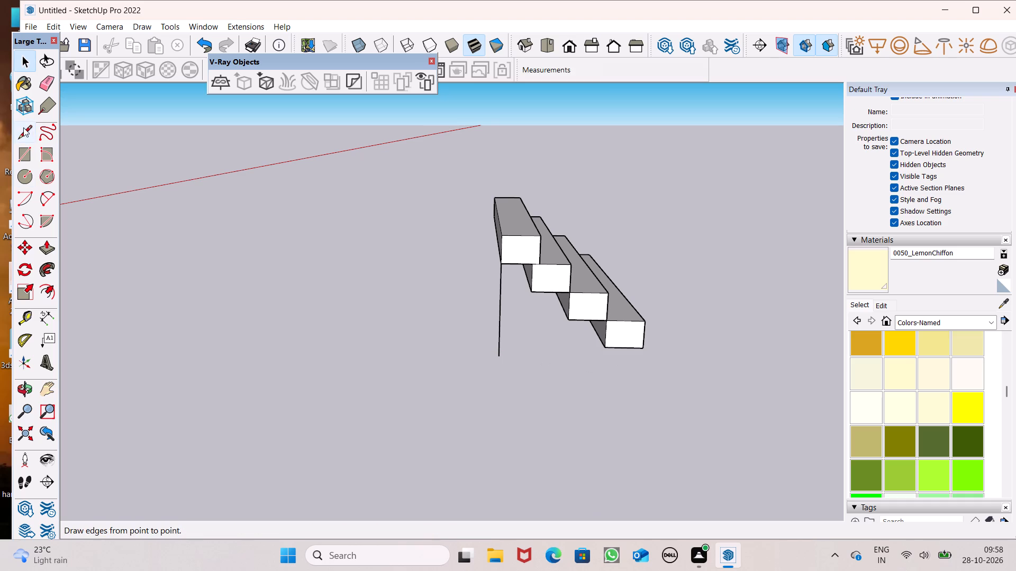
click(23, 127)
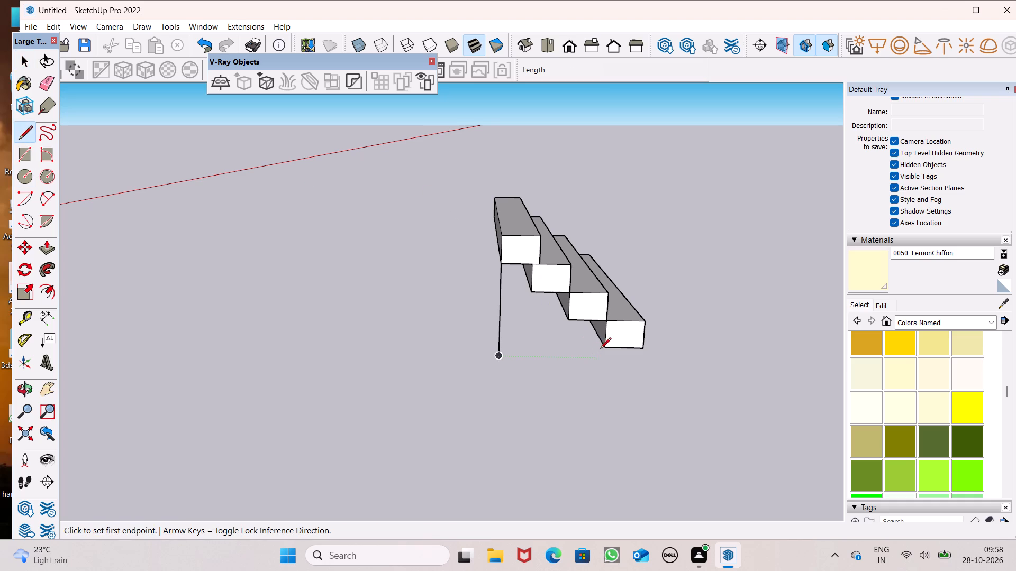
drag(603, 349, 590, 349)
click(454, 344)
key(space)
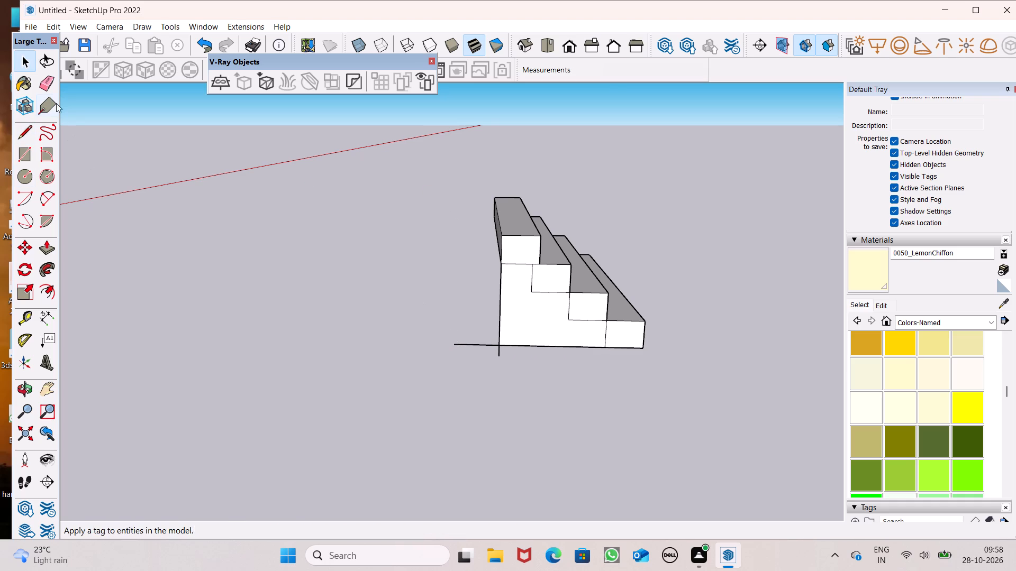
Erase the line ends that overshoot the lower back corner of the stair's side face.
click(48, 80)
drag(465, 343, 489, 354)
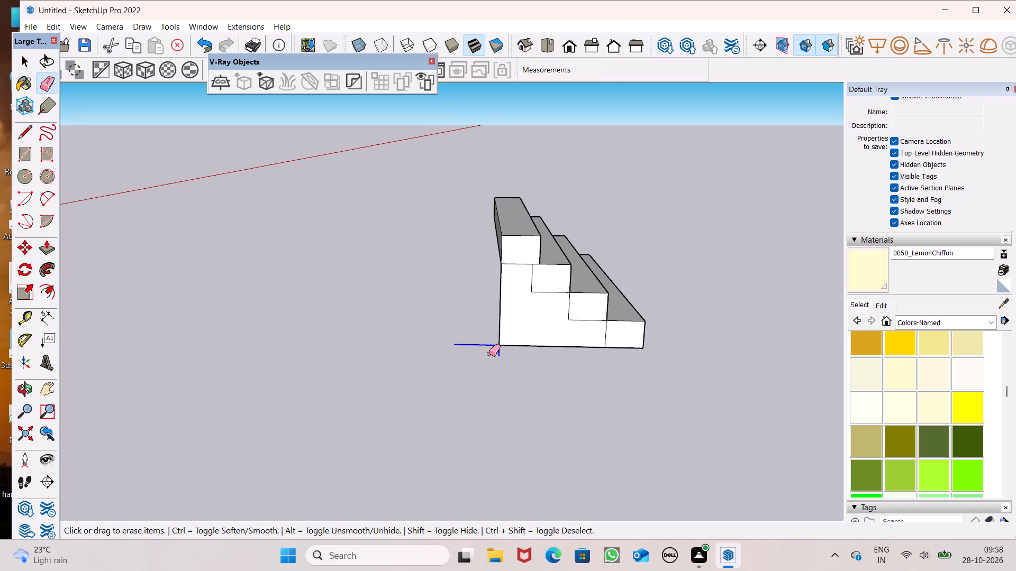
drag(489, 354, 483, 355)
Push/Pull the side face under the steps about 9' 8 11/16" across the stair's full width to make it solid.
scroll(489, 351, down, 7)
middle_drag(443, 386, 0, 390)
scroll(0, 389, up, 1)
middle_drag(487, 340, 0, 285)
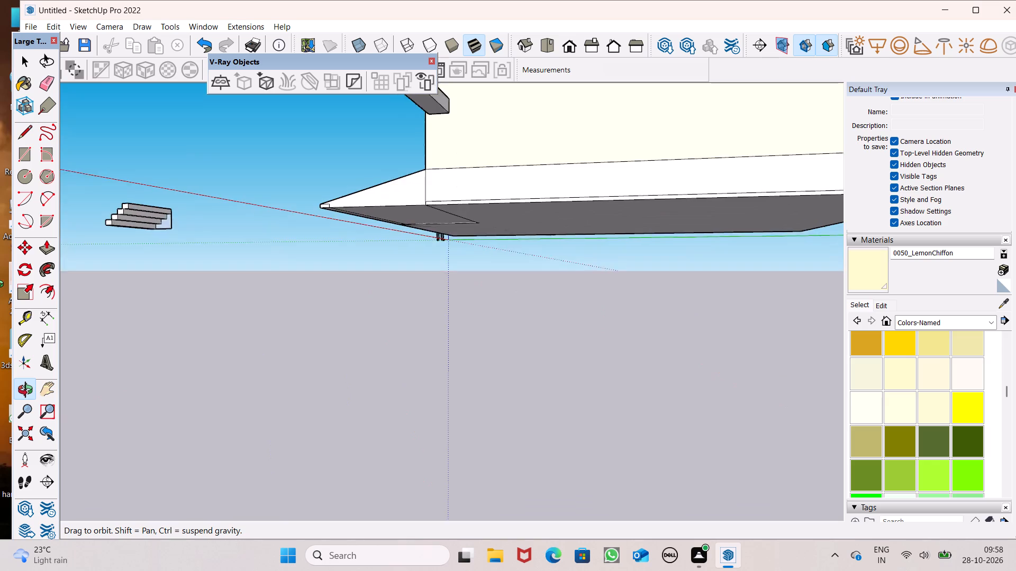
middle_drag(0, 285, 238, 322)
scroll(386, 265, up, 1)
scroll(400, 281, down, 8)
scroll(224, 272, up, 6)
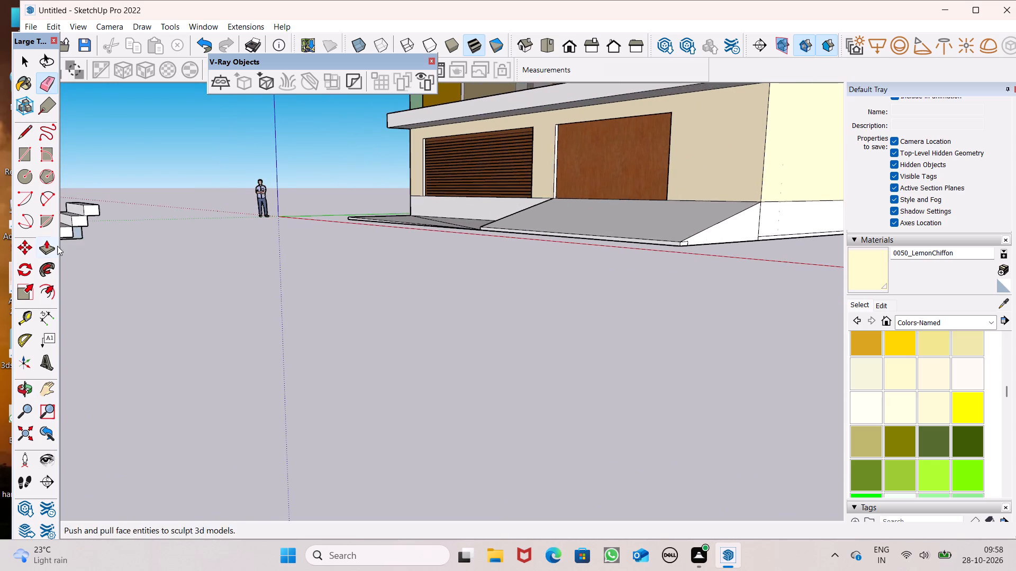
scroll(56, 231, up, 7)
middle_drag(65, 213, 31, 164)
scroll(46, 172, up, 5)
key(space)
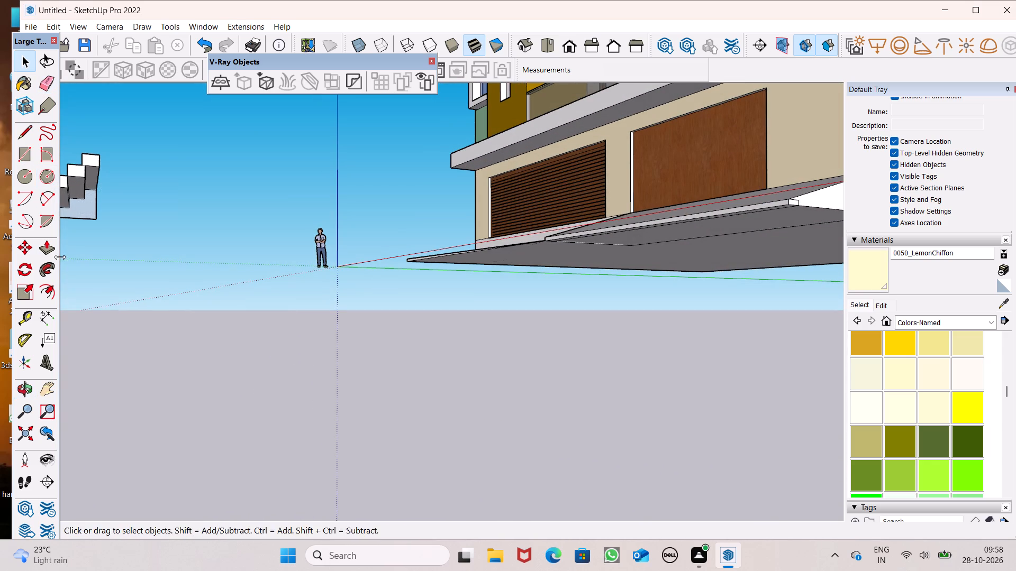
click(48, 254)
scroll(148, 163, down, 4)
scroll(102, 158, up, 13)
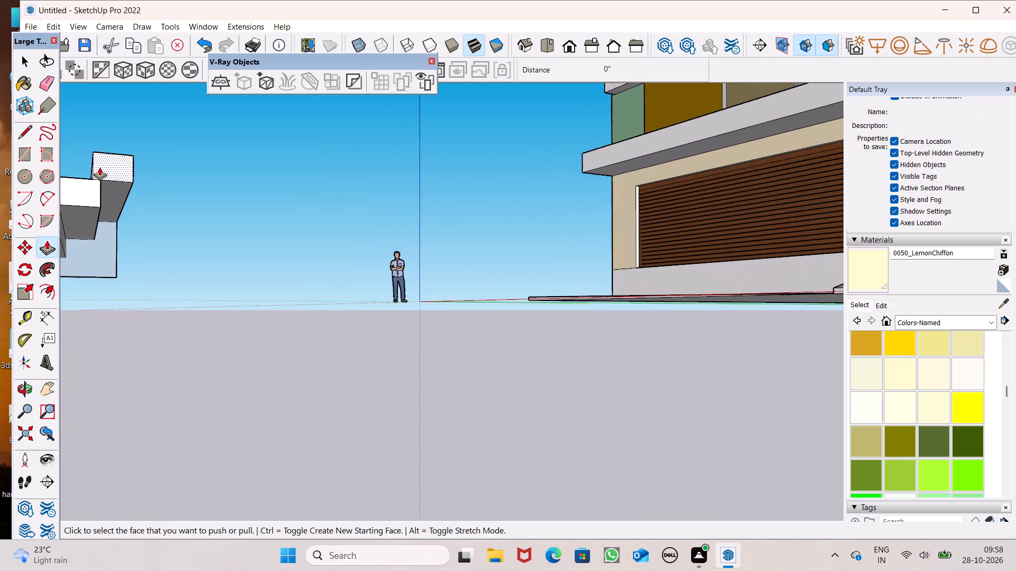
drag(112, 235, 96, 191)
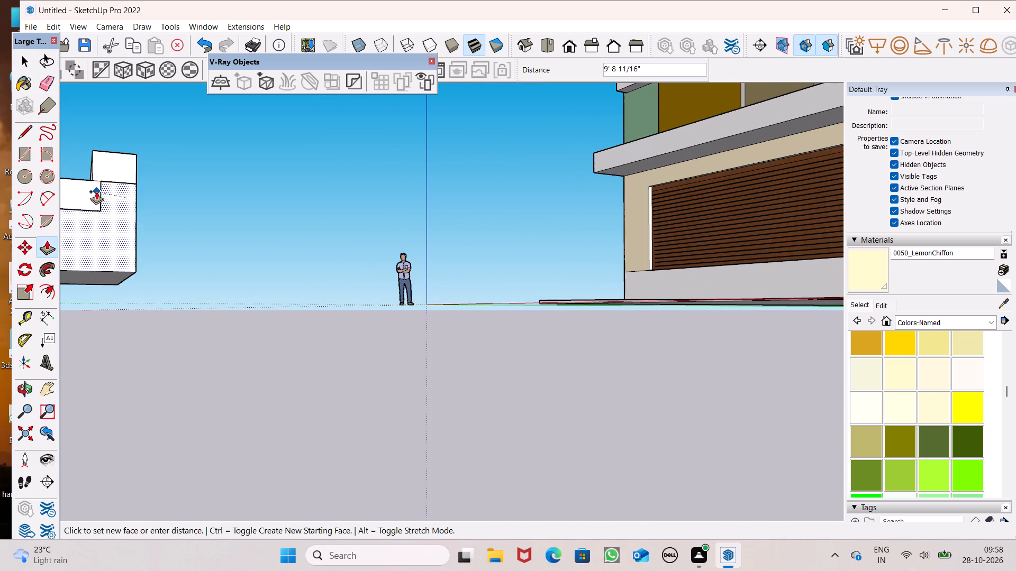
drag(96, 191, 94, 192)
scroll(158, 161, down, 5)
key(space)
Erase the inner step outlines on one side face of the stair, leaving a single stepped profile.
scroll(132, 163, down, 1)
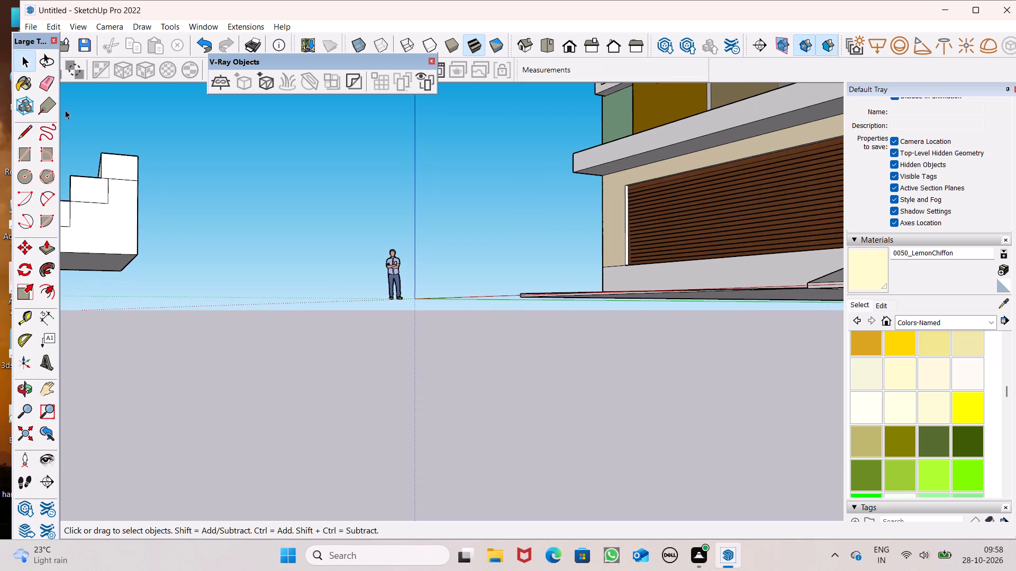
drag(47, 91, 52, 90)
scroll(222, 161, down, 5)
scroll(185, 168, up, 6)
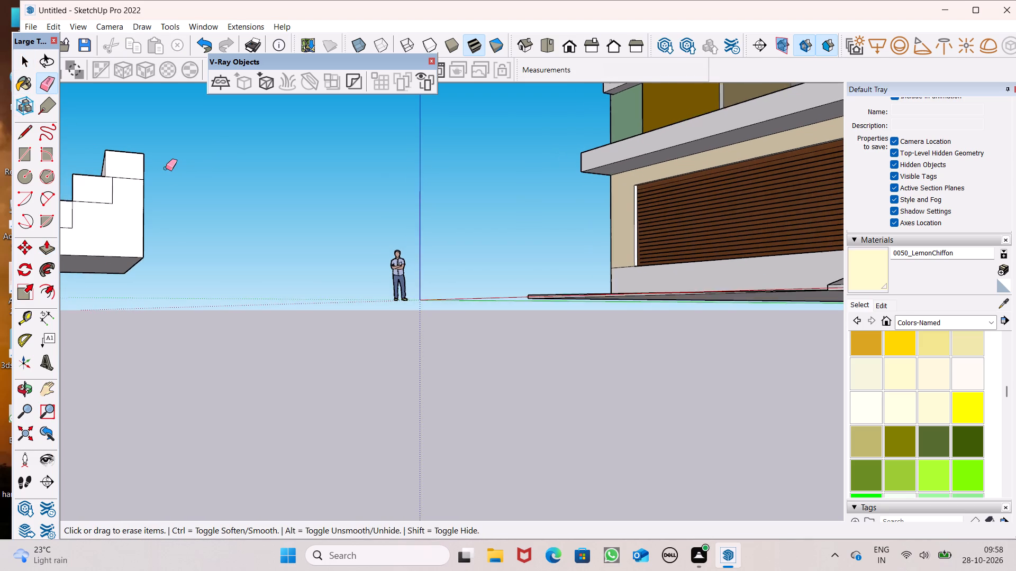
scroll(166, 168, up, 1)
scroll(521, 476, up, 1)
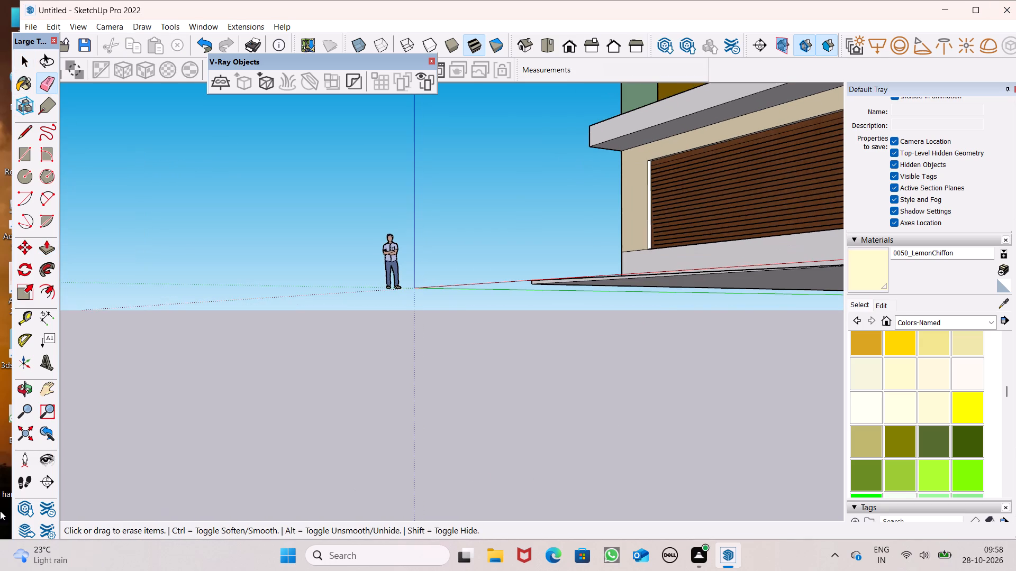
scroll(274, 372, down, 6)
scroll(147, 347, up, 6)
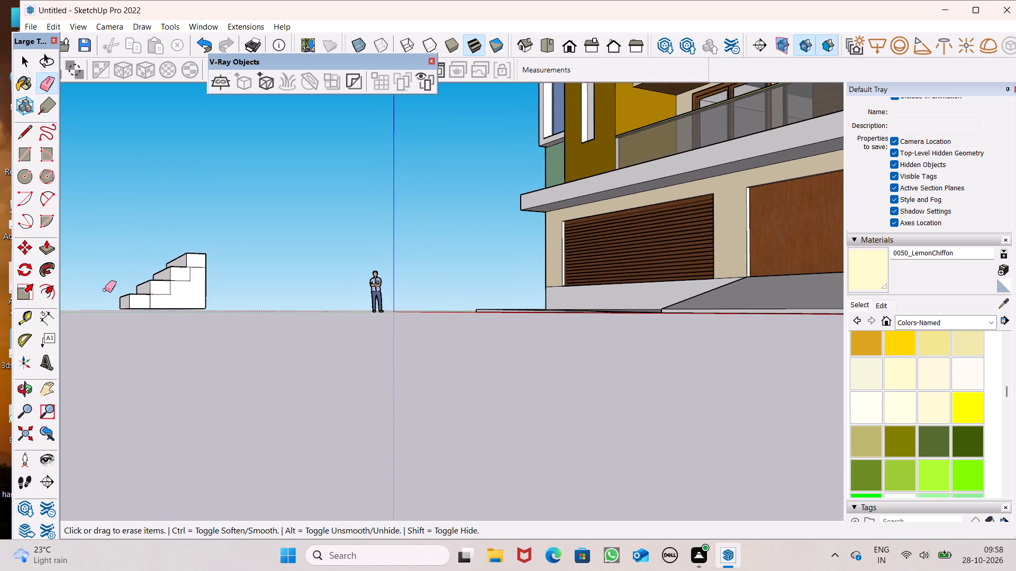
scroll(176, 306, up, 6)
scroll(97, 290, up, 6)
drag(139, 305, 194, 283)
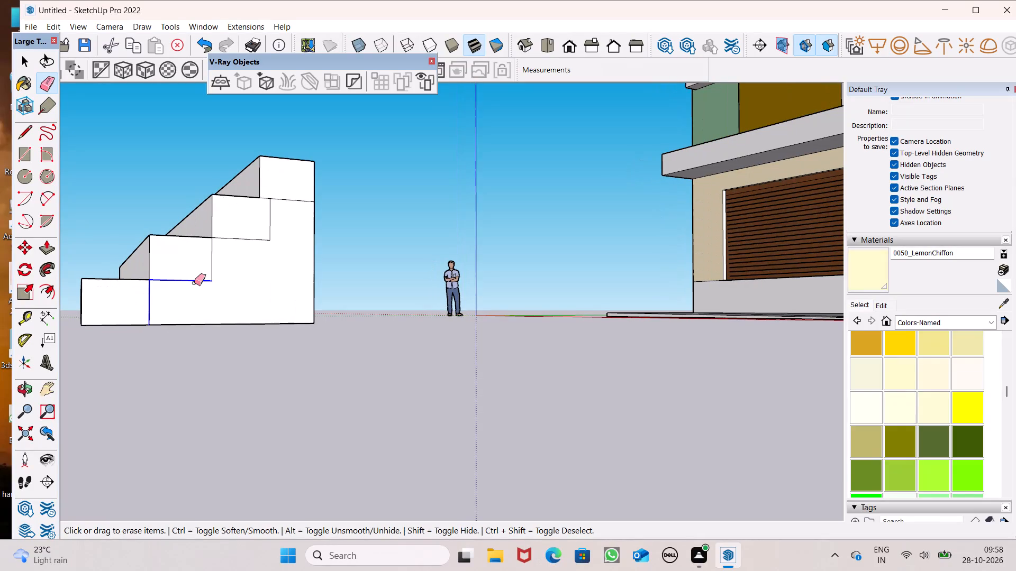
drag(194, 283, 262, 223)
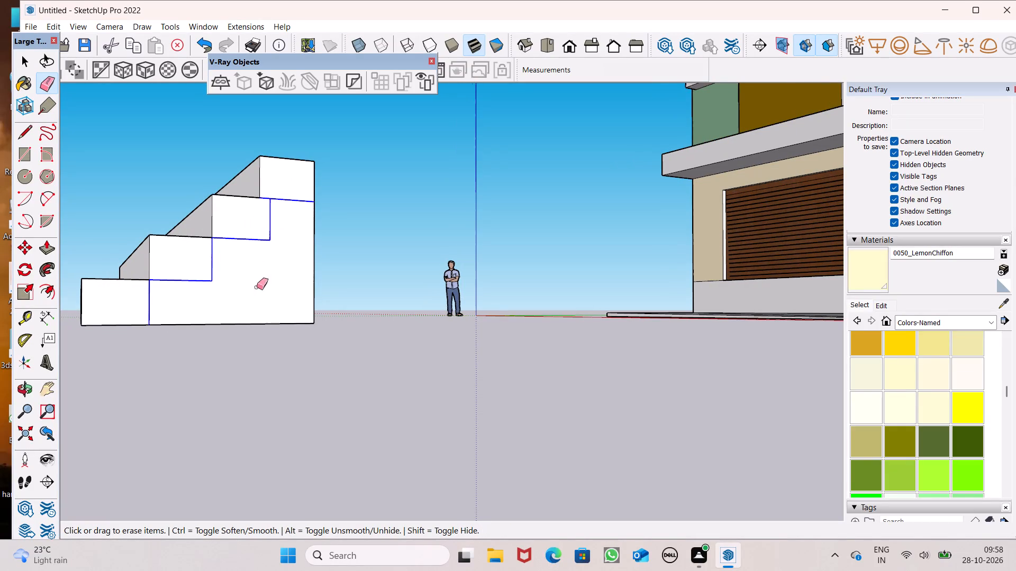
Erase the inner step outlines on the stair's opposite side face.
scroll(253, 315, down, 5)
scroll(76, 350, down, 1)
middle_drag(76, 350, 722, 392)
scroll(712, 305, up, 5)
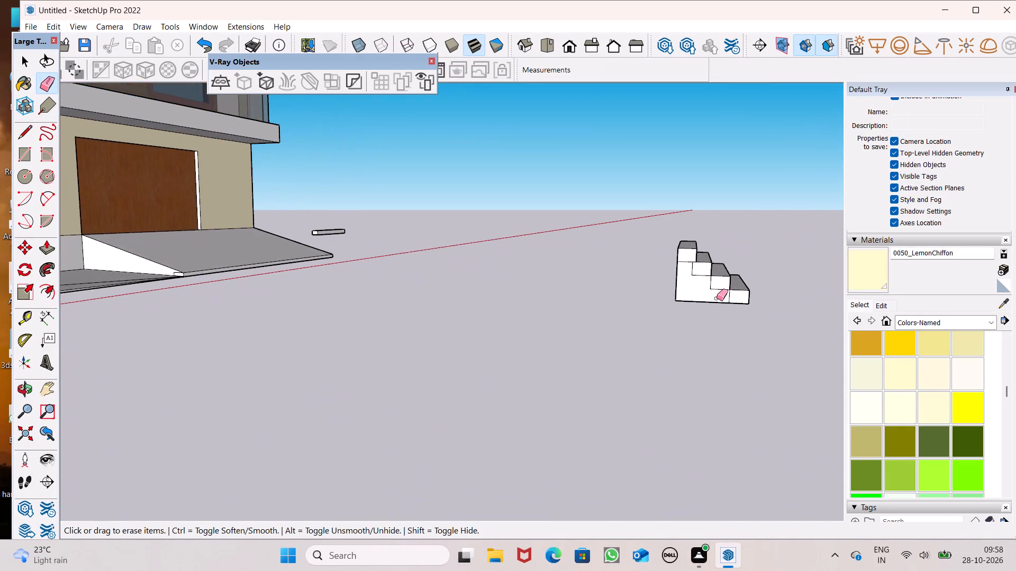
scroll(716, 298, up, 9)
scroll(675, 253, up, 5)
drag(632, 181, 756, 299)
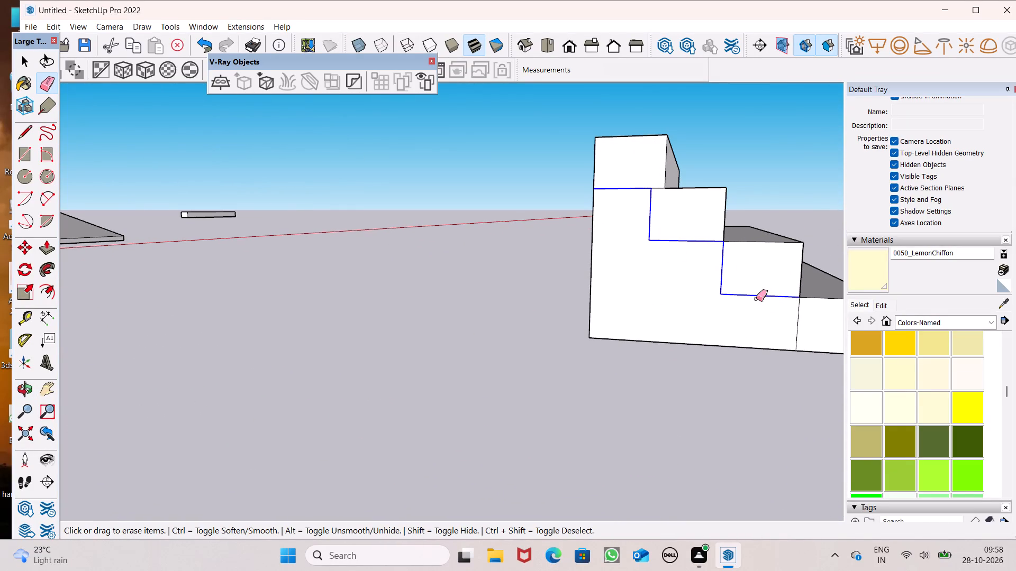
drag(756, 299, 813, 325)
scroll(685, 300, down, 7)
scroll(629, 315, down, 5)
key(space)
Select the whole connected stair geometry and make it a group.
middle_drag(673, 356, 527, 415)
triple_click(394, 413)
double_click(394, 413)
right_click(394, 413)
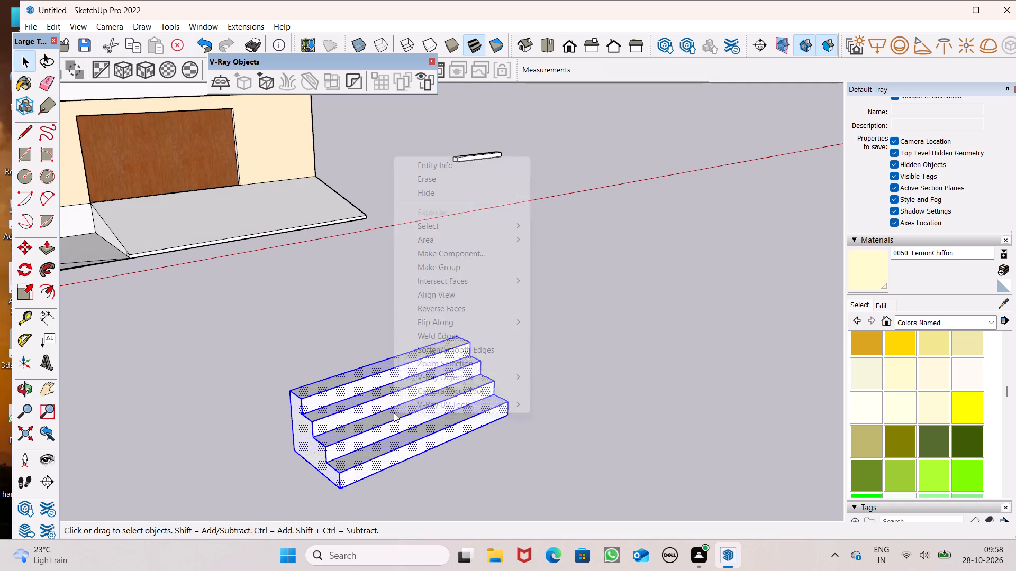
click(483, 268)
Move the stair group about 49 feet toward the house, onto the front platform below the louvred shutter.
scroll(498, 303, down, 5)
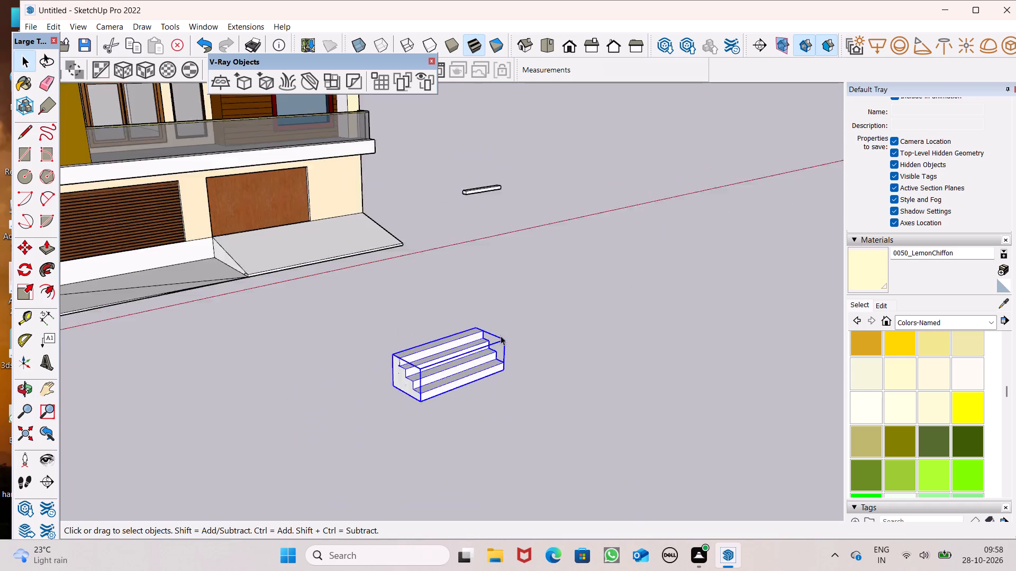
scroll(501, 336, down, 1)
middle_drag(546, 464, 364, 524)
key(m)
key(Return)
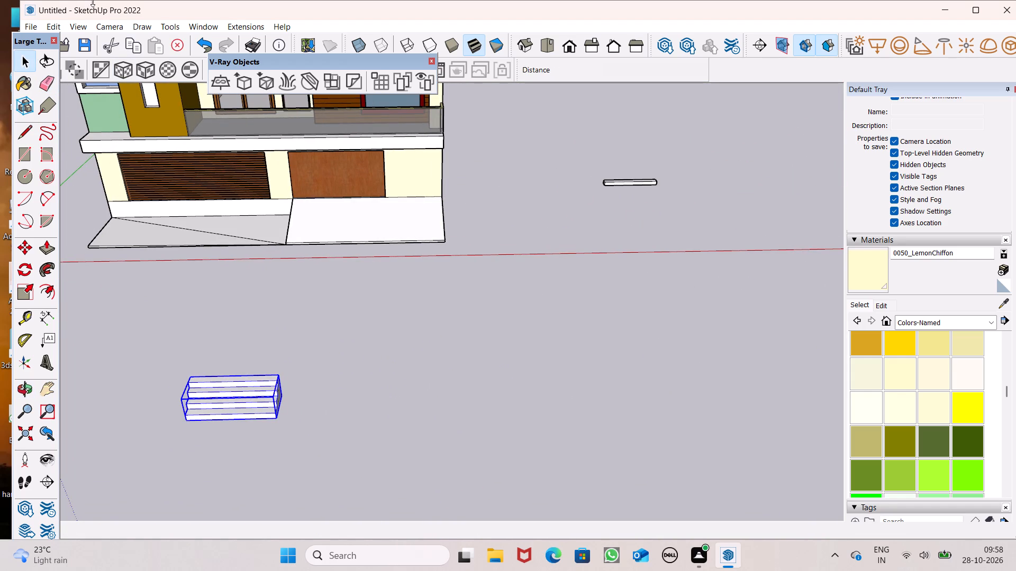
drag(275, 418, 258, 356)
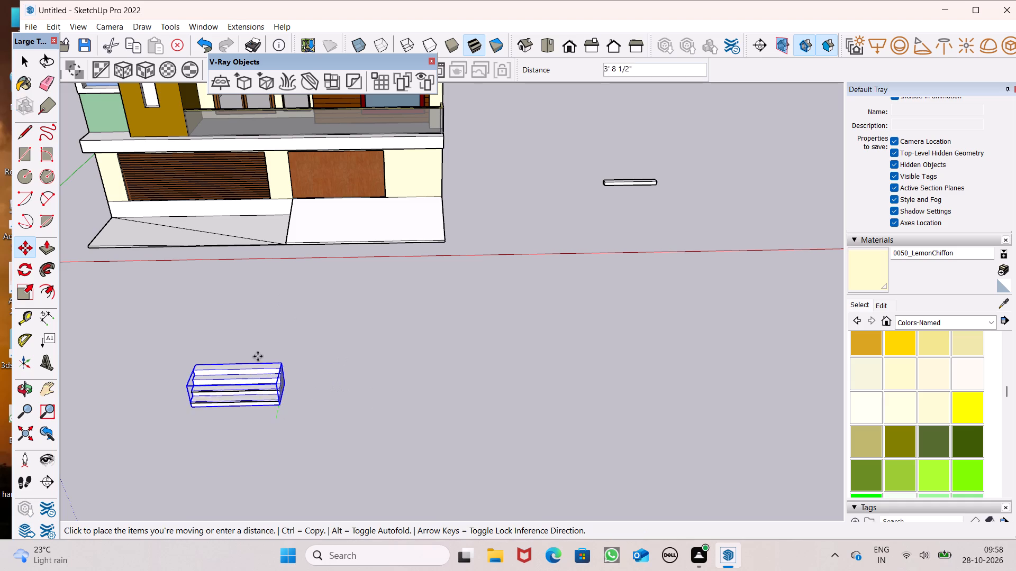
drag(258, 356, 277, 228)
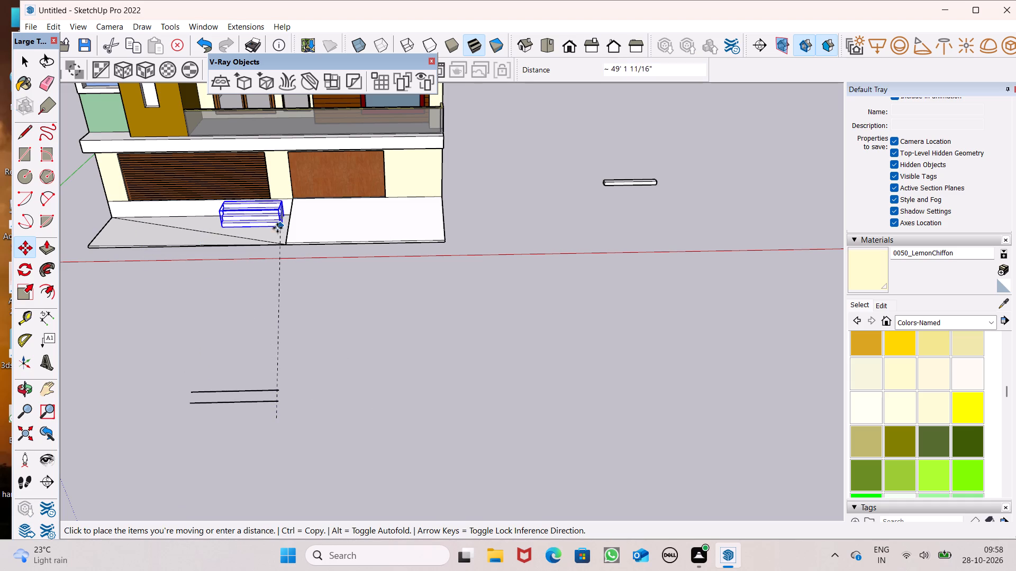
drag(277, 228, 276, 228)
Move the stair group in two moves so its end meets the ramp's side and its back corner meets the plinth.
scroll(268, 220, up, 19)
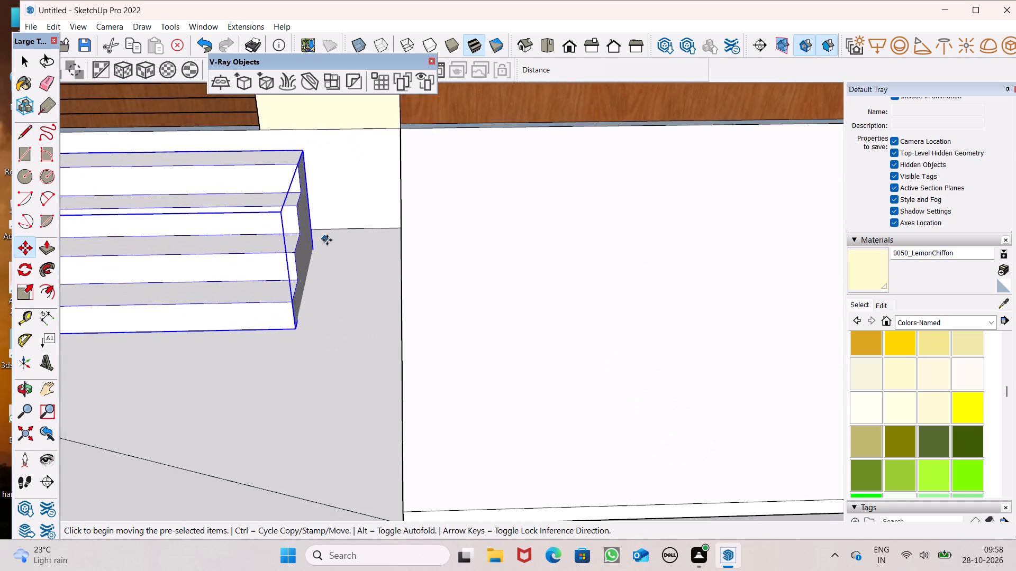
scroll(327, 240, up, 5)
drag(307, 255, 448, 227)
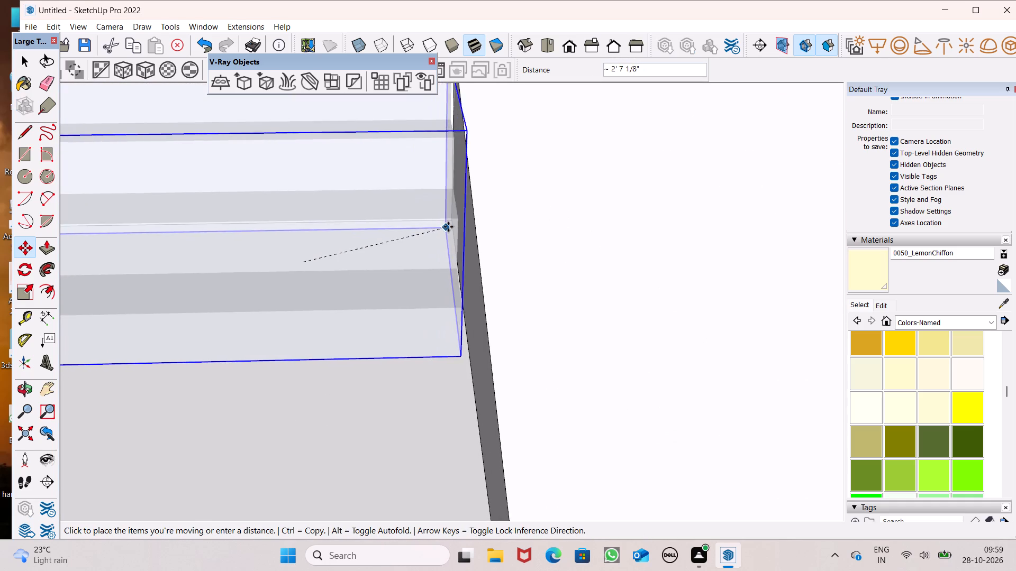
drag(448, 227, 432, 227)
scroll(469, 229, up, 10)
middle_drag(479, 270, 450, 287)
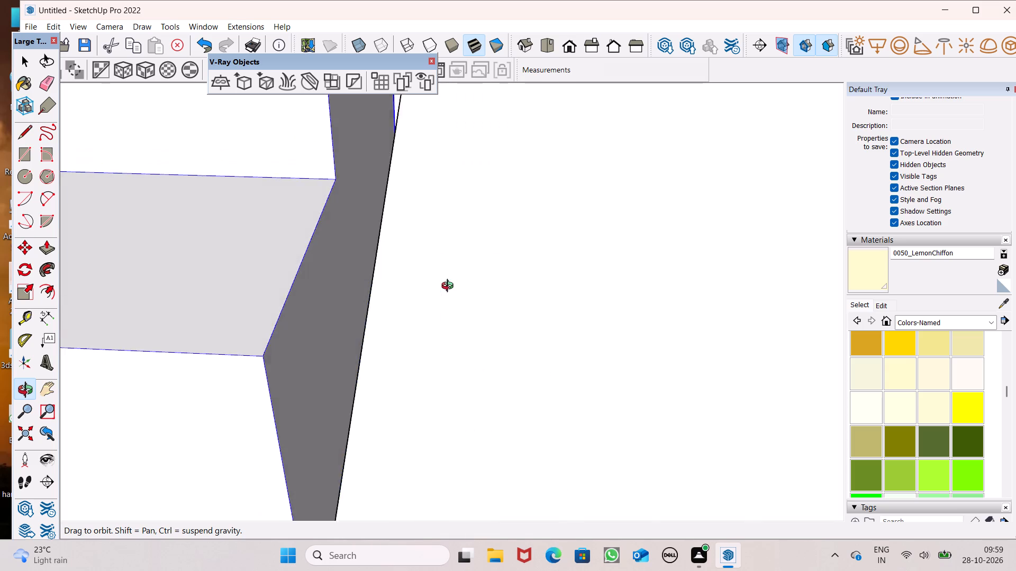
middle_drag(450, 287, 461, 289)
scroll(423, 261, up, 6)
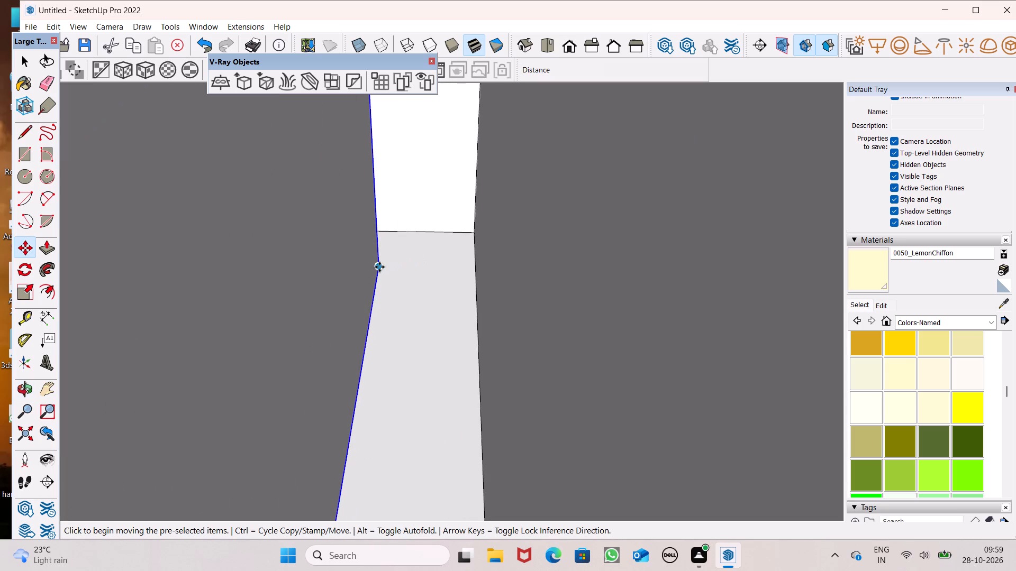
drag(379, 267, 467, 233)
scroll(426, 260, down, 9)
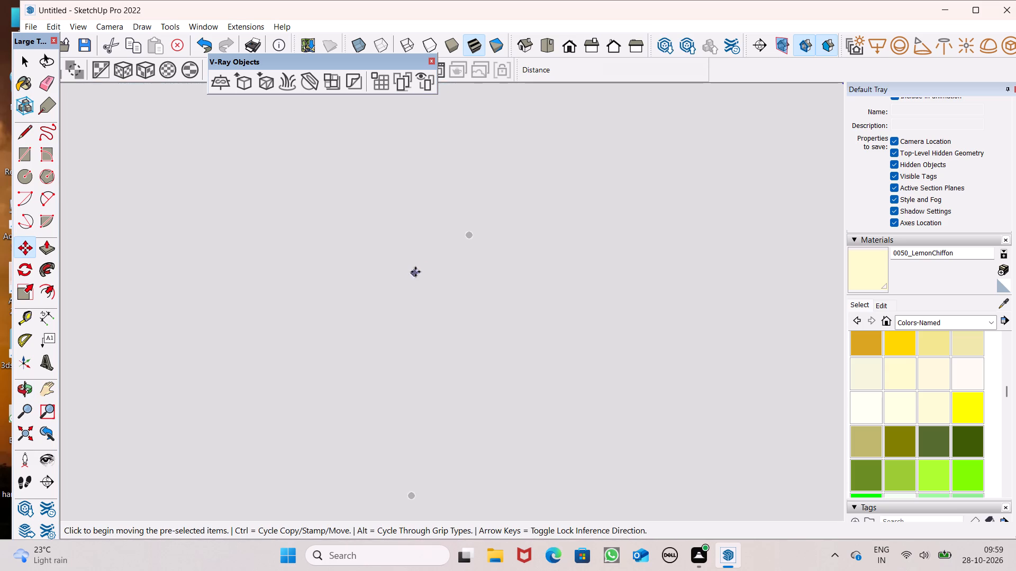
scroll(415, 272, down, 7)
key(space)
Scale the stair group along the red axis so it runs from the ramp past the louvred shutter toward the plinth's far end.
drag(559, 49, 586, 50)
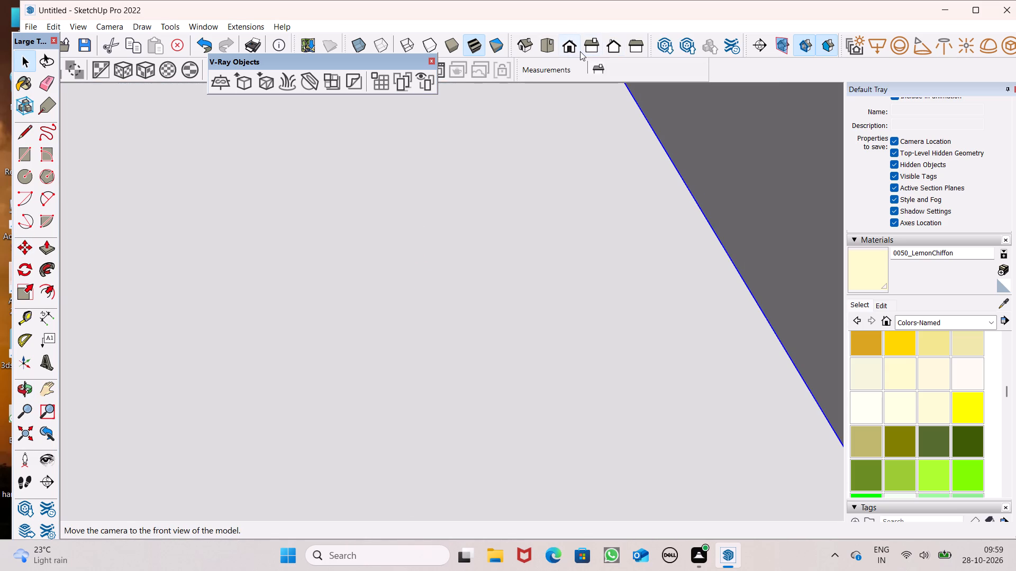
click(568, 51)
scroll(563, 184, down, 20)
scroll(563, 184, down, 15)
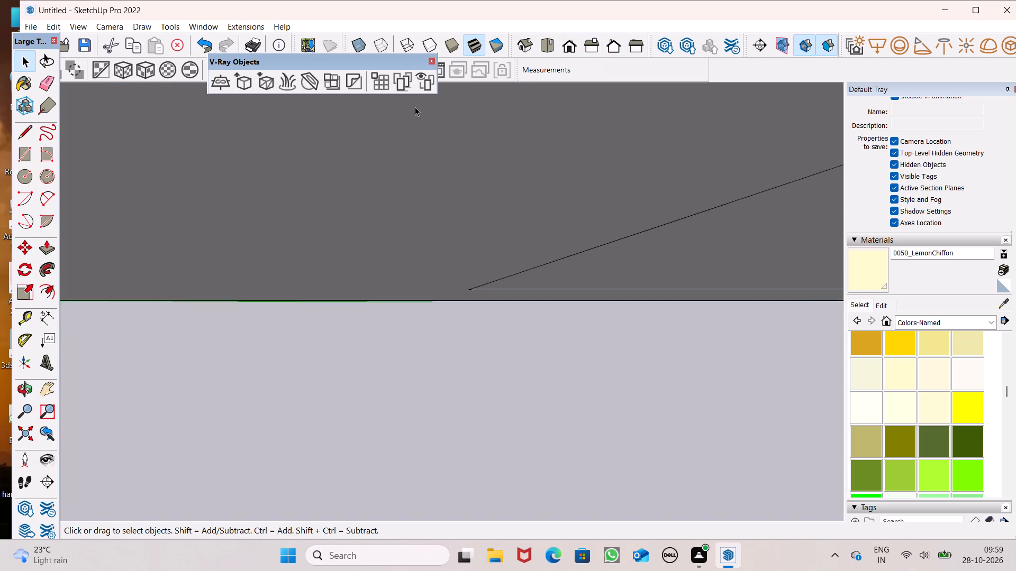
scroll(415, 107, down, 20)
scroll(415, 107, down, 15)
middle_drag(463, 378, 783, 449)
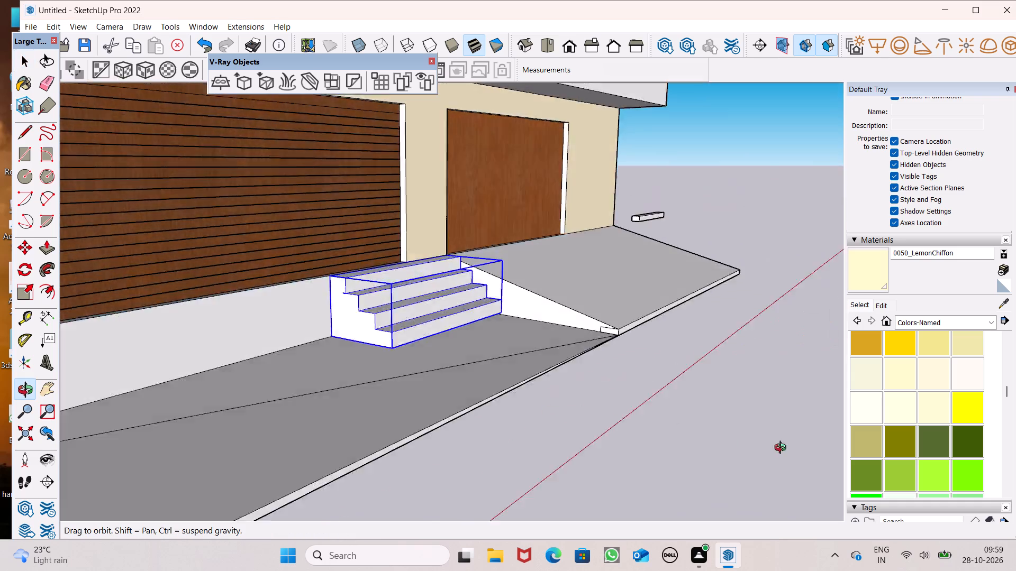
middle_drag(783, 449, 828, 456)
key(space)
drag(742, 398, 742, 411)
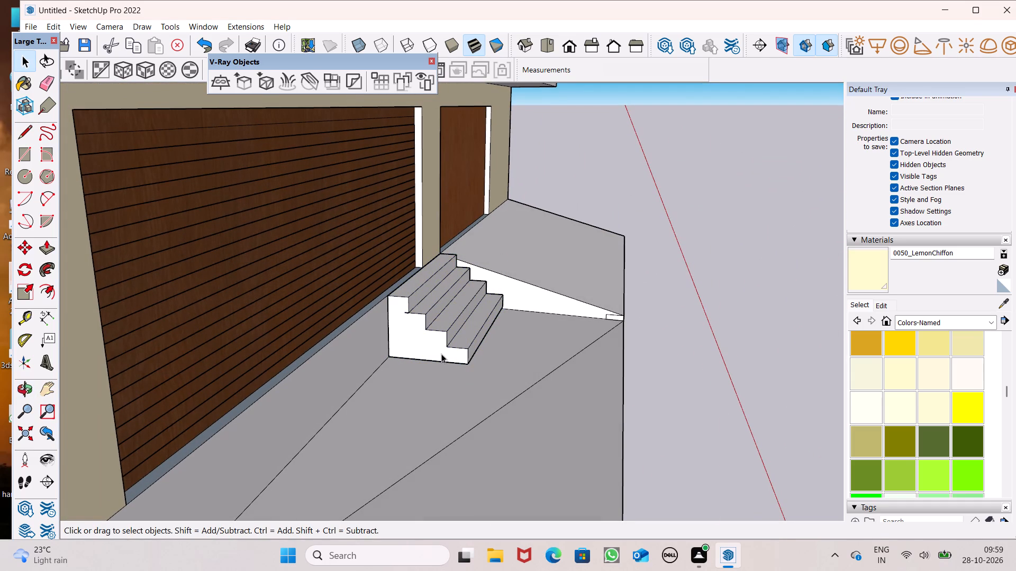
click(441, 354)
click(30, 291)
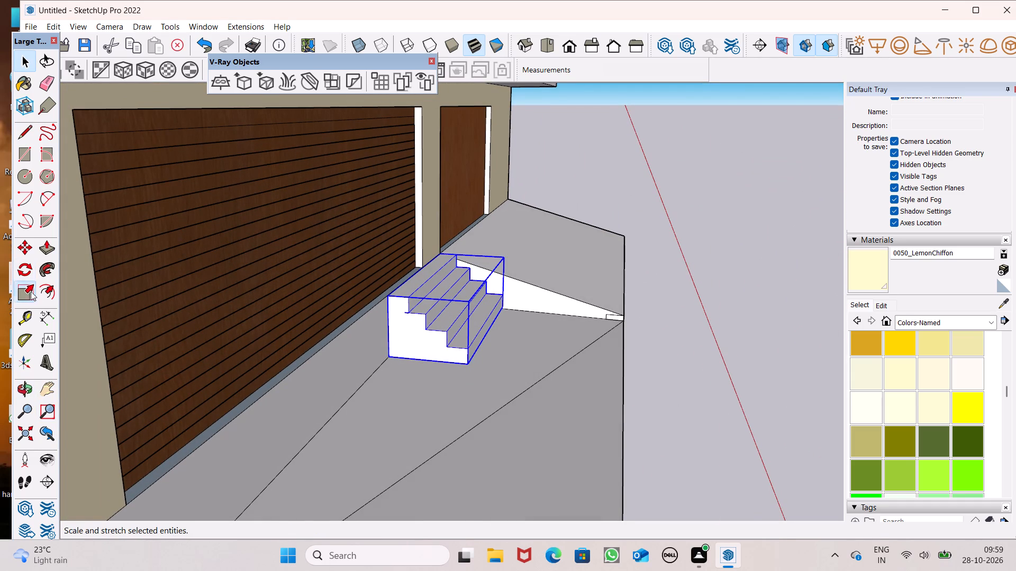
scroll(449, 241, down, 3)
drag(433, 306, 424, 316)
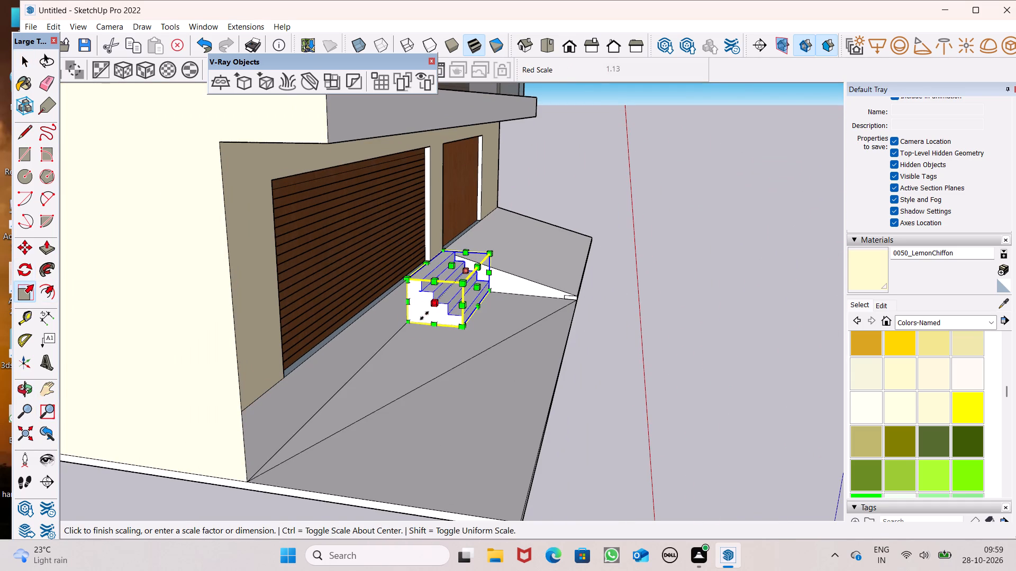
drag(424, 316, 288, 419)
scroll(307, 343, down, 6)
middle_drag(346, 376, 226, 426)
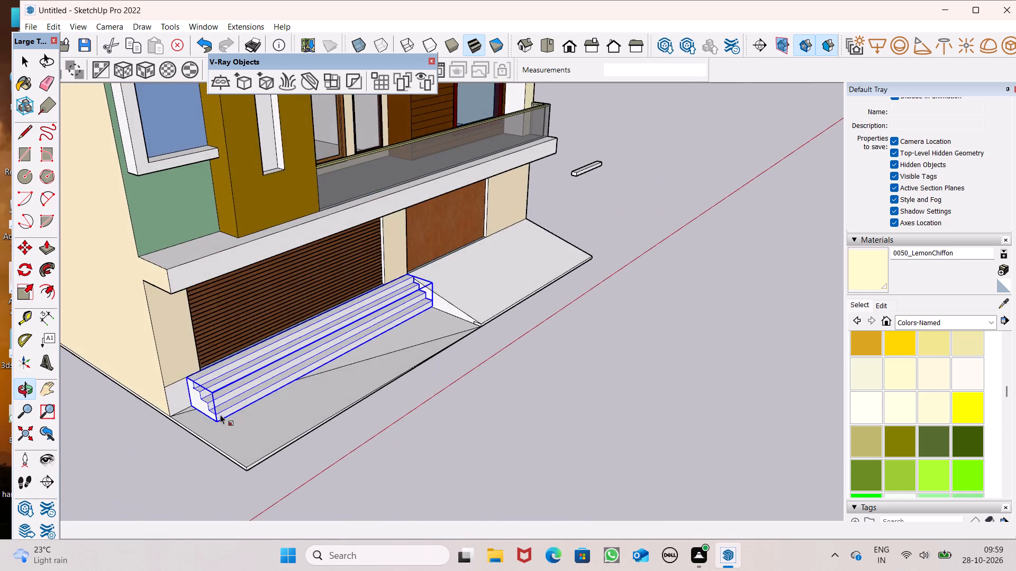
scroll(197, 412, up, 3)
scroll(253, 324, down, 2)
key(space)
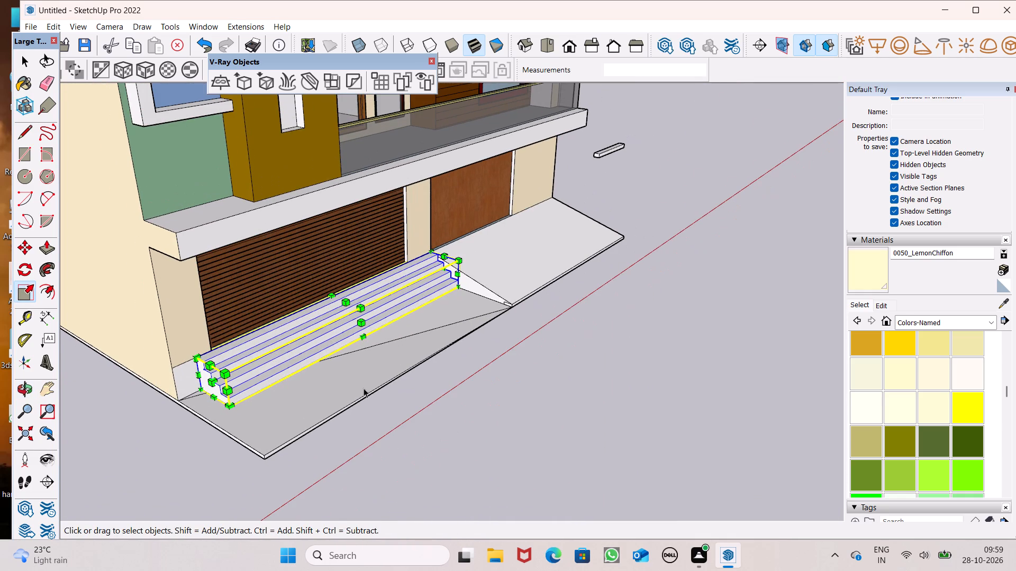
click(483, 412)
Delete the stray step bar lying on the ground beside the house.
scroll(517, 378, up, 1)
middle_drag(517, 378, 348, 363)
scroll(300, 381, down, 5)
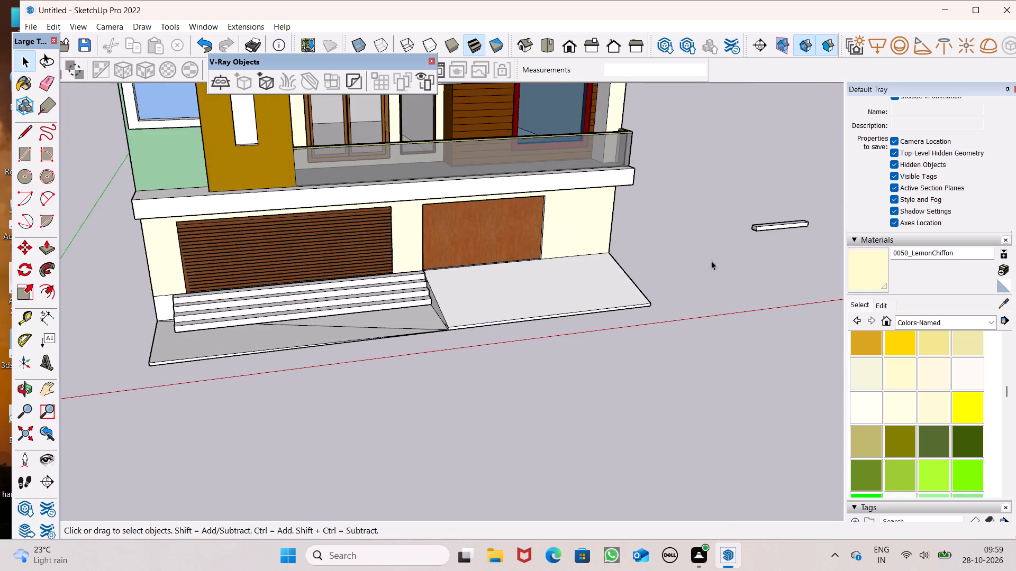
scroll(711, 261, up, 3)
click(701, 238)
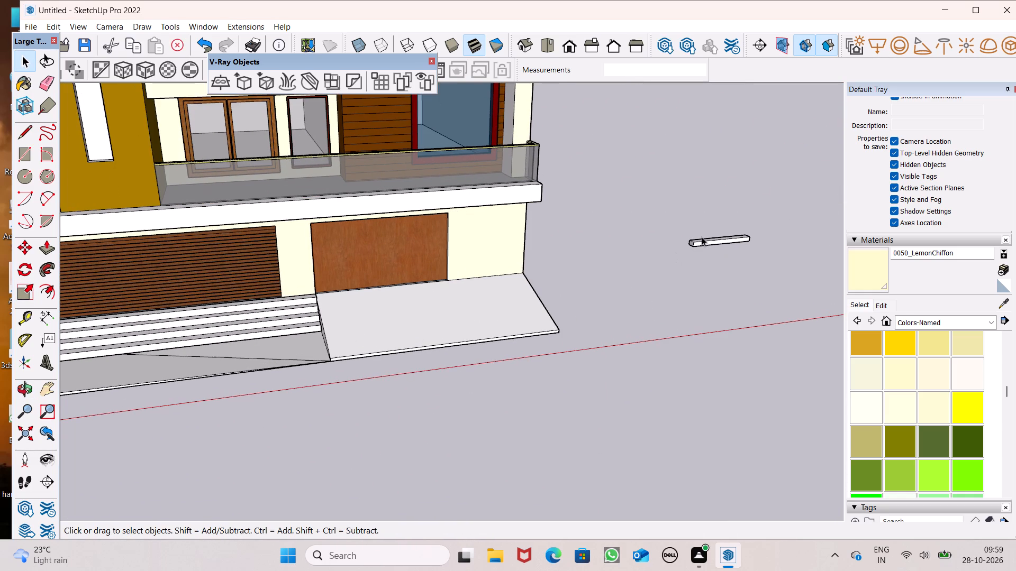
key(Delete)
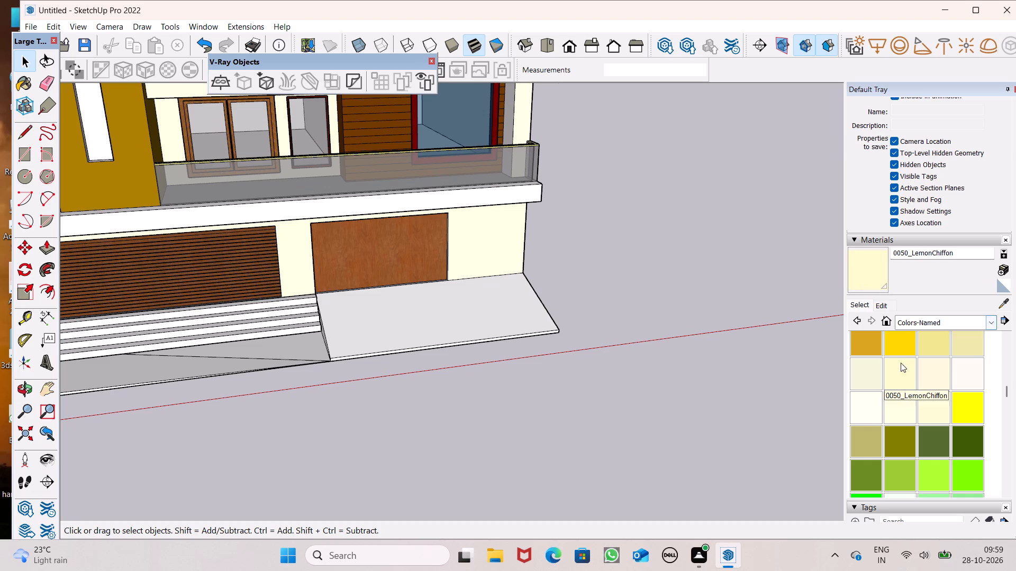
Paint the stair group with the 0050_LemonChiffon material.
click(865, 290)
click(173, 337)
scroll(218, 334, up, 5)
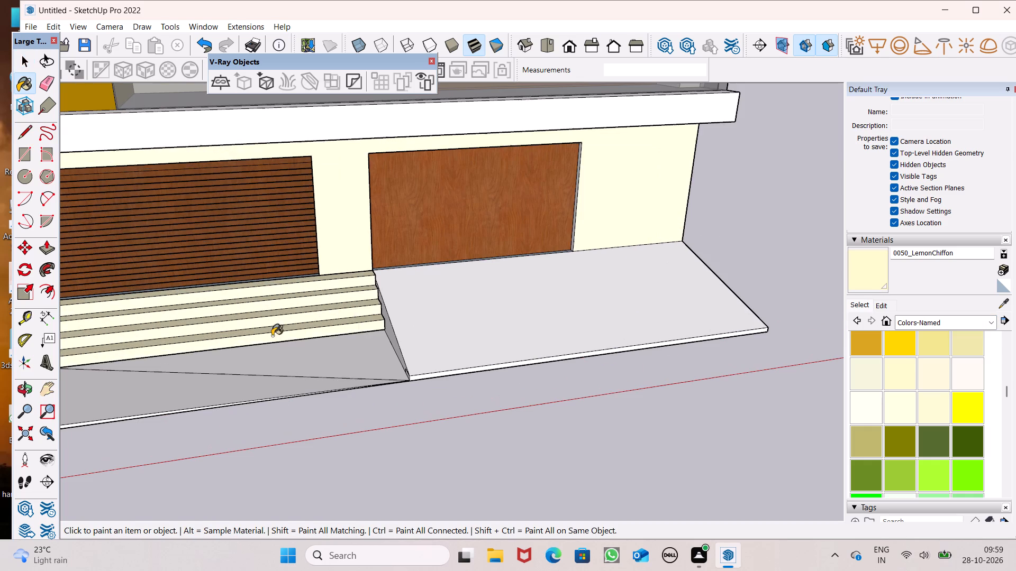
Scale the stair group along the red axis by about 1.07 so its free end reaches the plinth's outer corner.
key(space)
scroll(433, 318, down, 7)
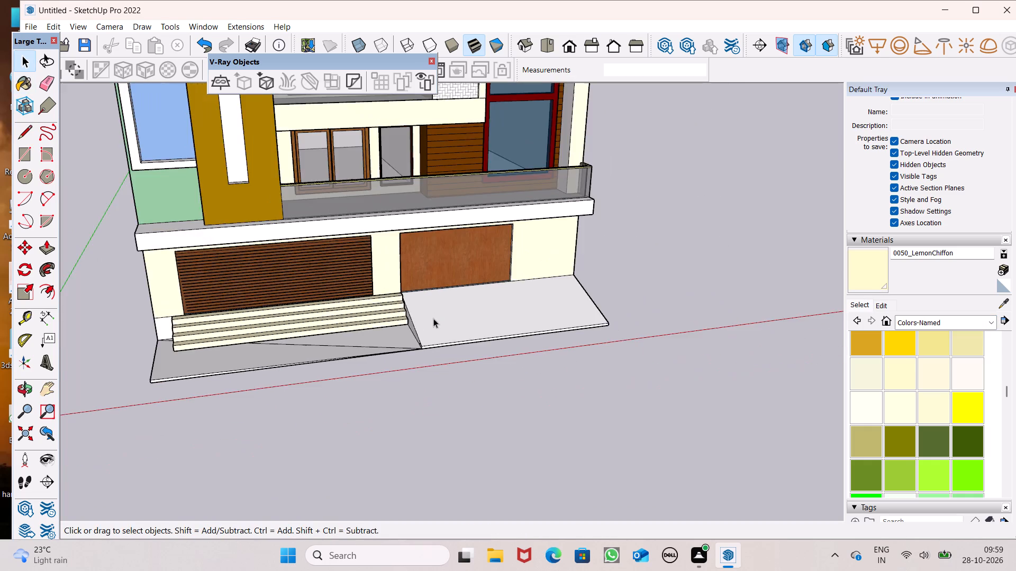
middle_drag(388, 376, 420, 358)
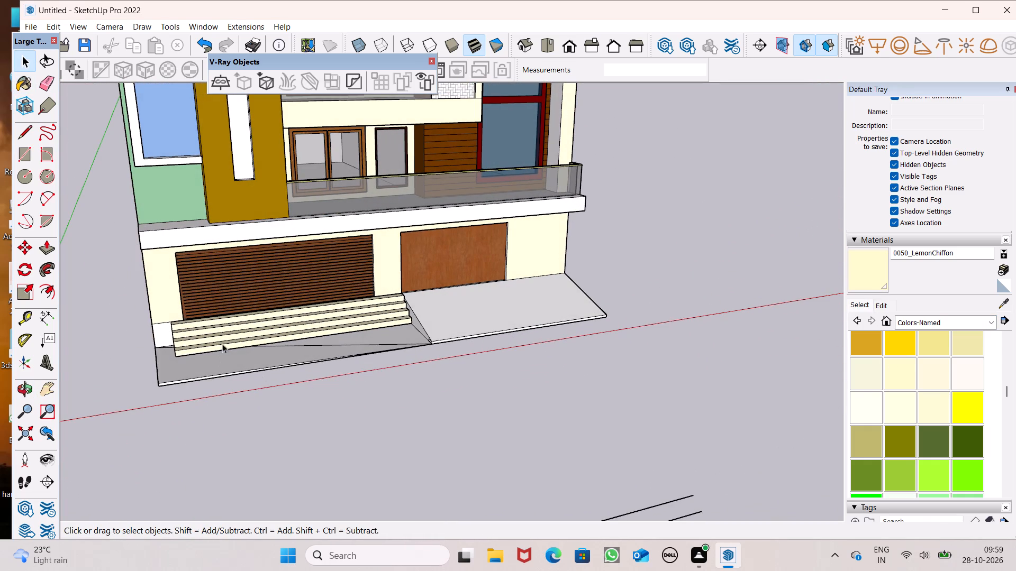
key(space)
middle_drag(125, 326, 298, 283)
scroll(317, 351, up, 3)
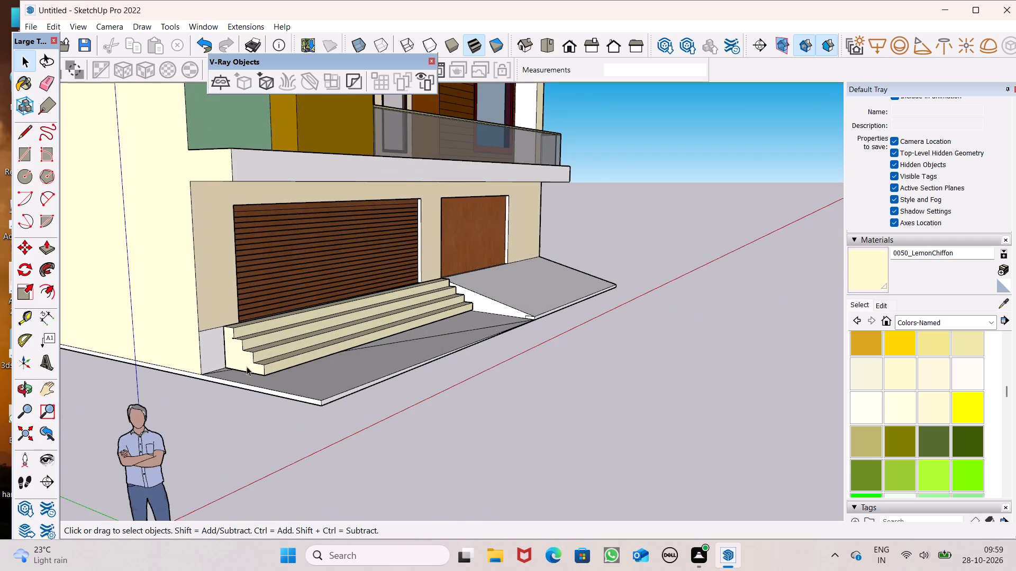
scroll(242, 361, up, 2)
scroll(292, 292, down, 4)
middle_drag(301, 288, 90, 393)
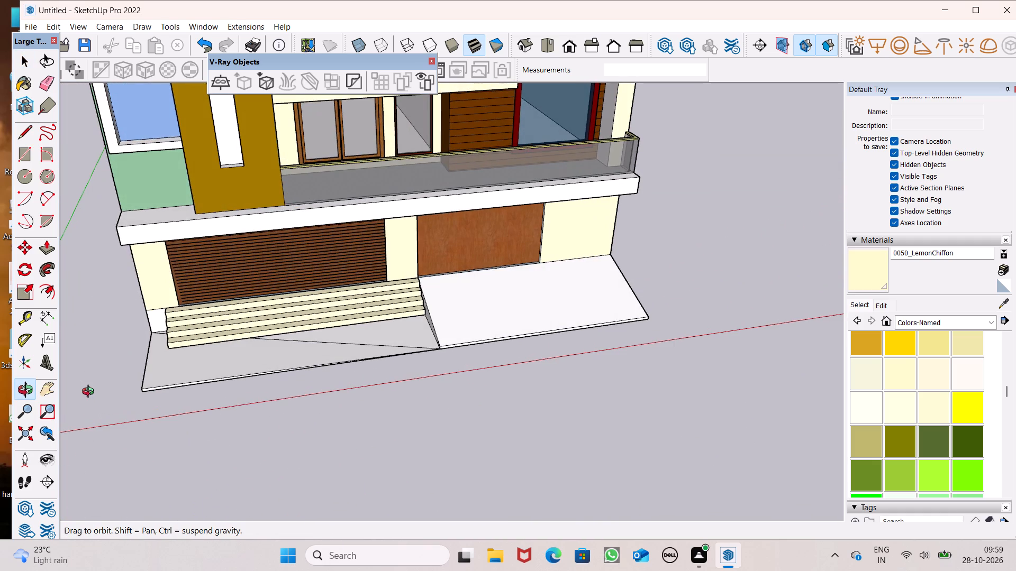
middle_drag(90, 393, 260, 331)
scroll(222, 359, up, 4)
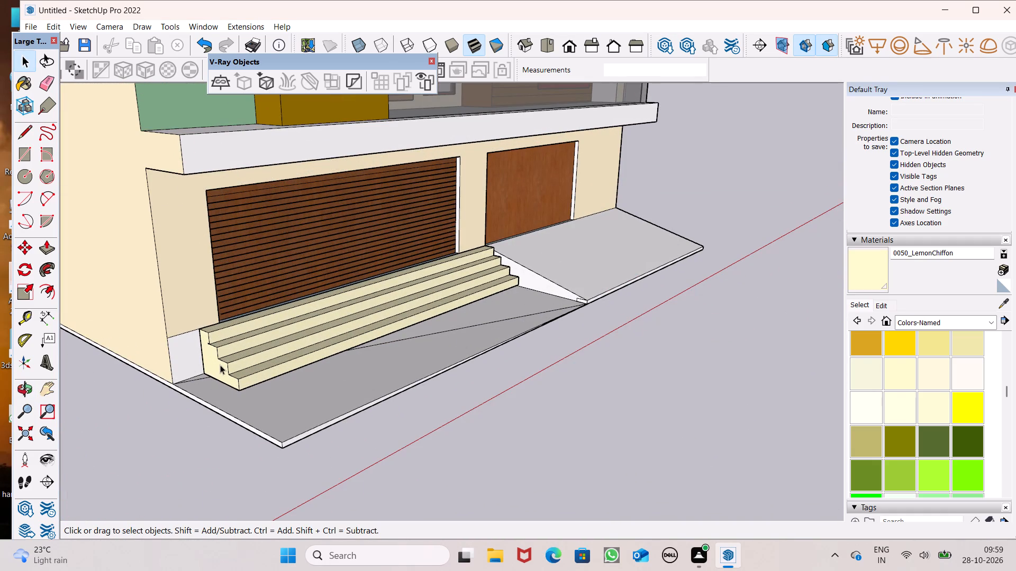
click(221, 364)
click(17, 289)
scroll(175, 370, up, 5)
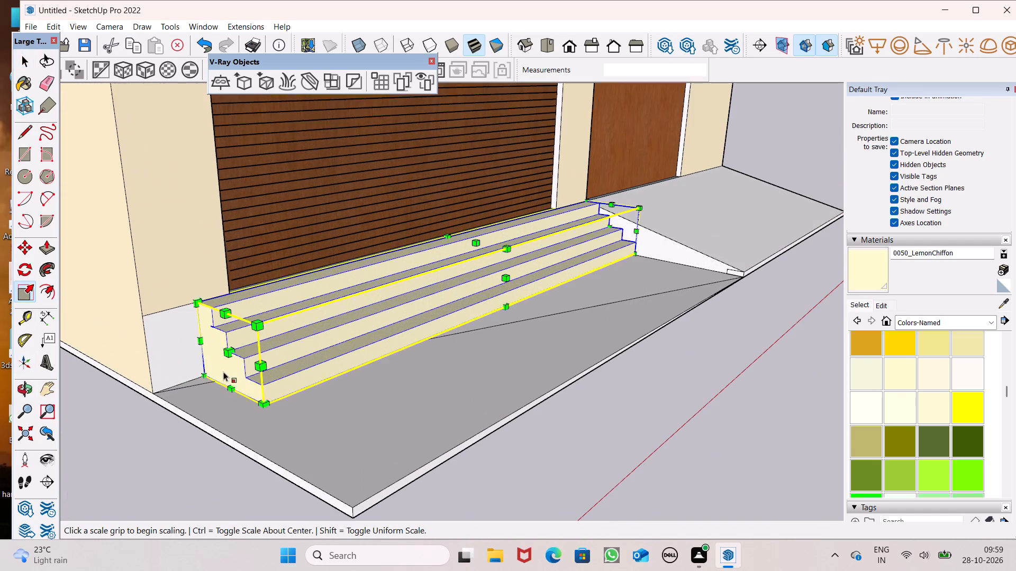
drag(231, 349, 180, 376)
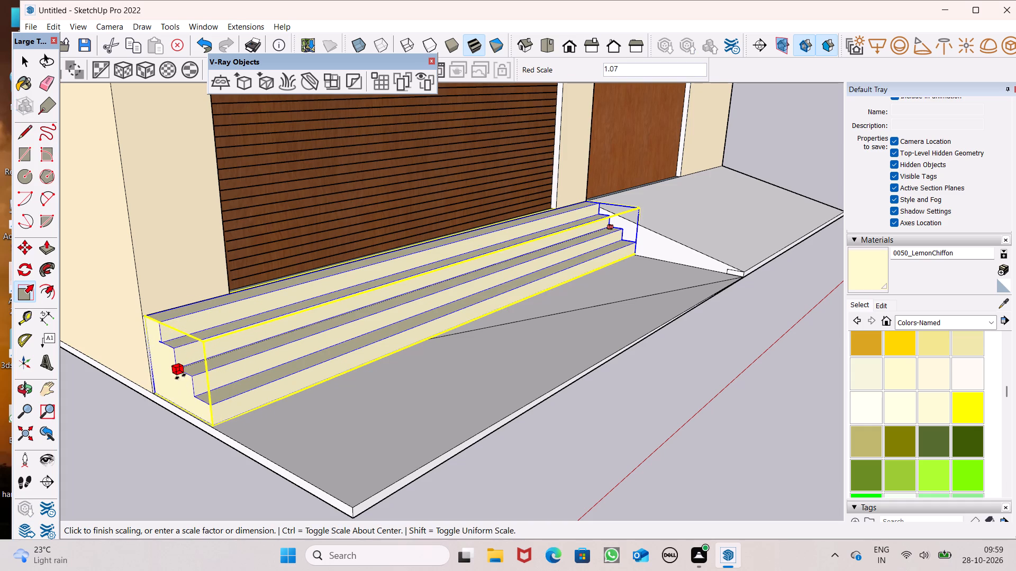
drag(180, 376, 179, 377)
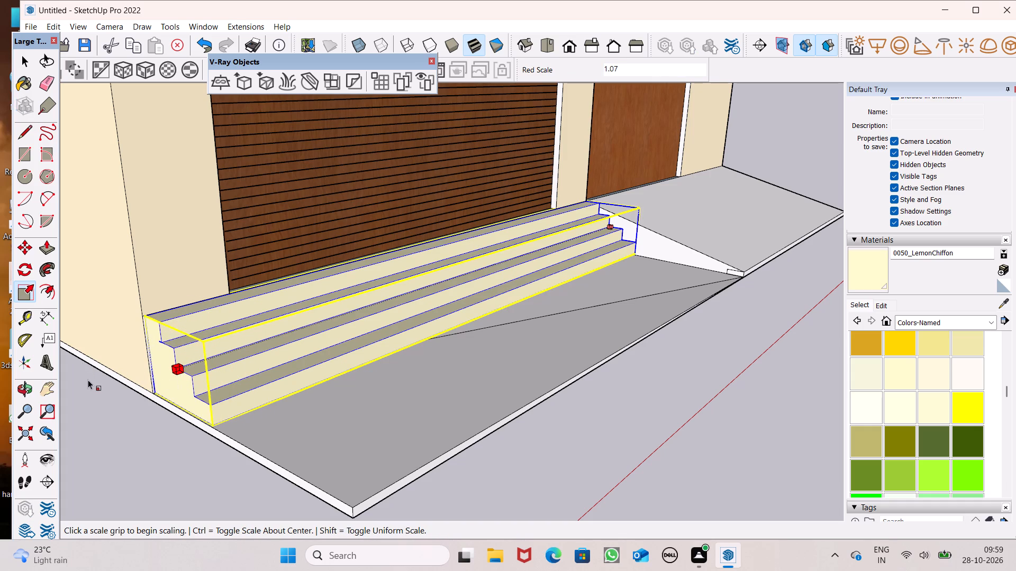
key(space)
click(92, 375)
Delete the two stray lines lying on the ground in front of the house.
scroll(173, 377, down, 2)
middle_drag(285, 403, 98, 465)
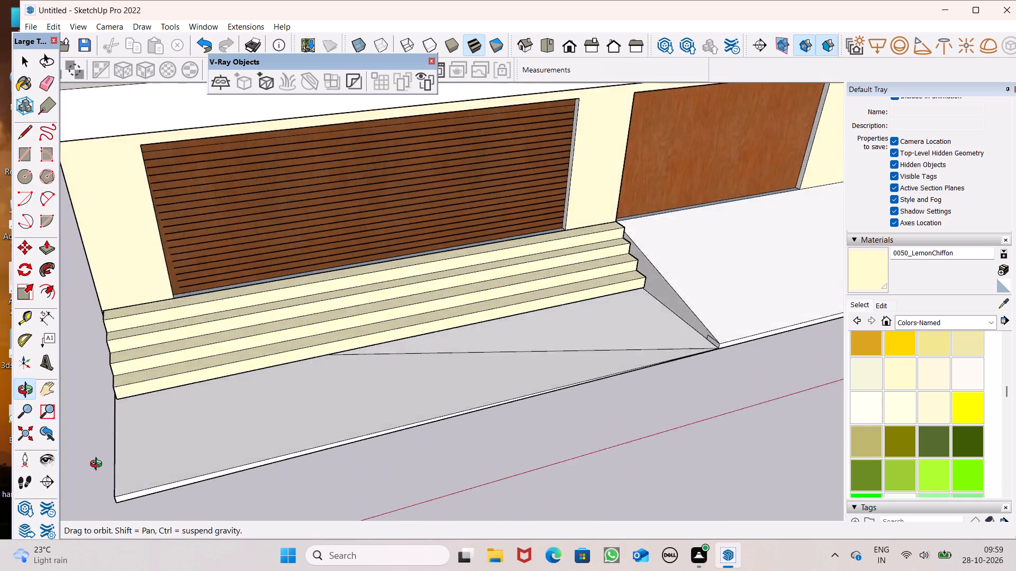
middle_drag(98, 465, 2, 412)
scroll(467, 253, down, 13)
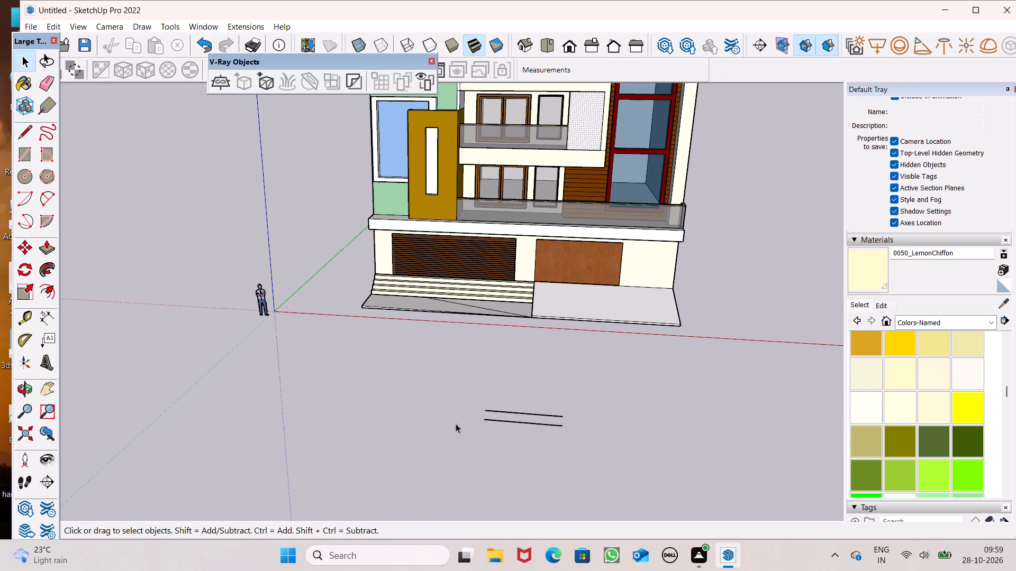
drag(443, 398, 638, 463)
key(Delete)
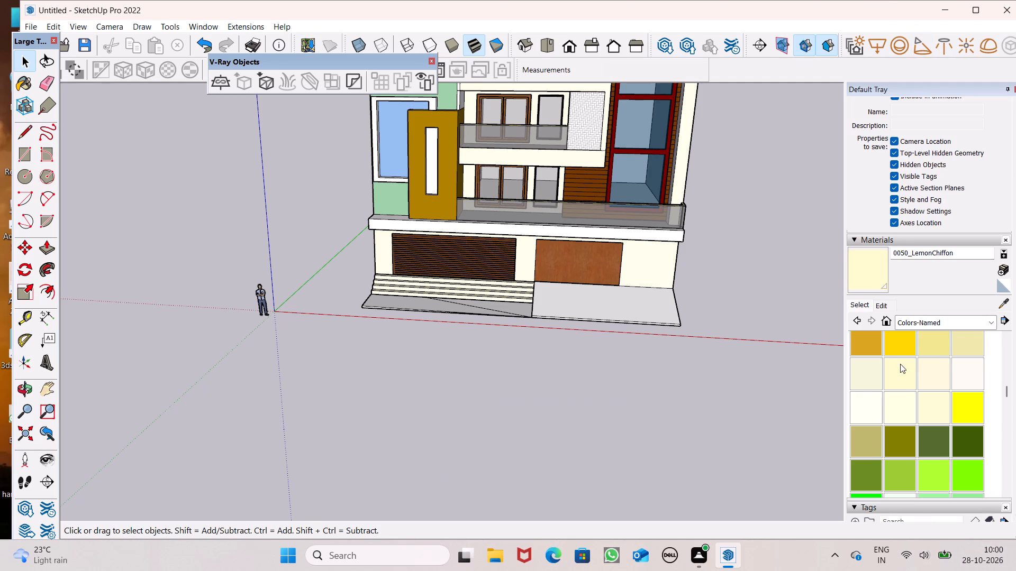
Paint the front platform's top faces and its front edge with the Stone Marble material.
click(982, 321)
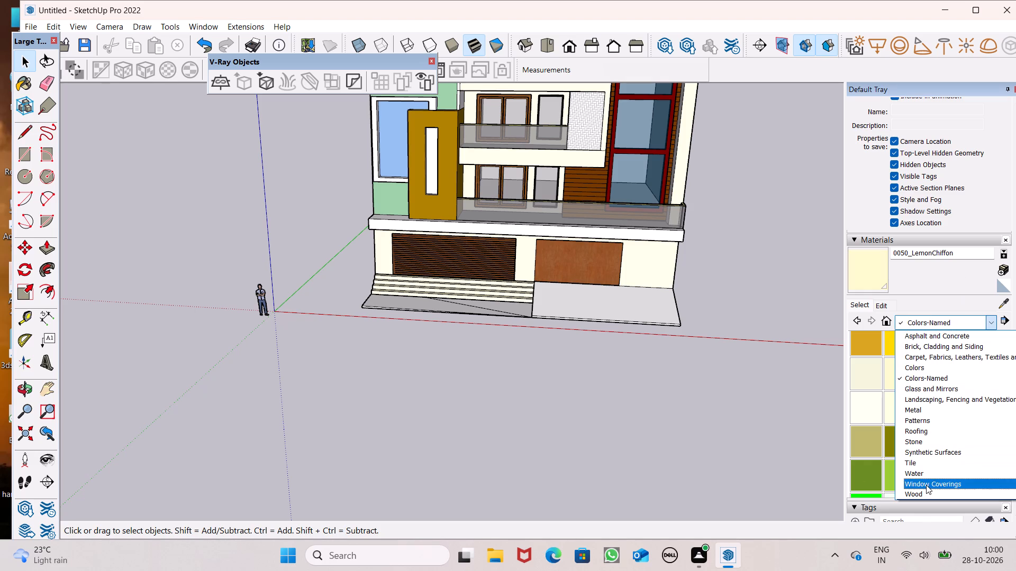
click(917, 441)
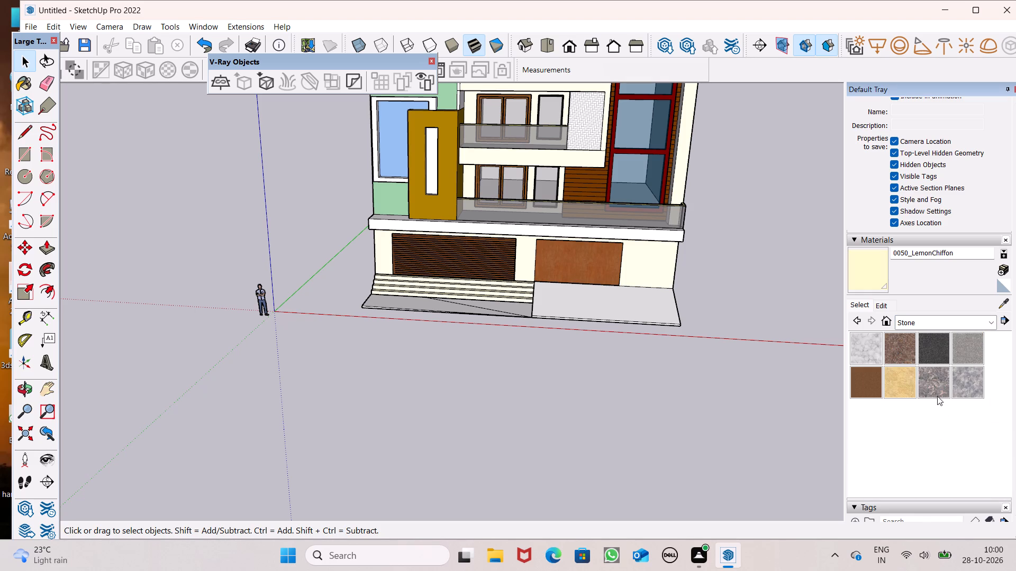
click(937, 395)
scroll(495, 280, up, 7)
click(403, 318)
scroll(515, 321, up, 6)
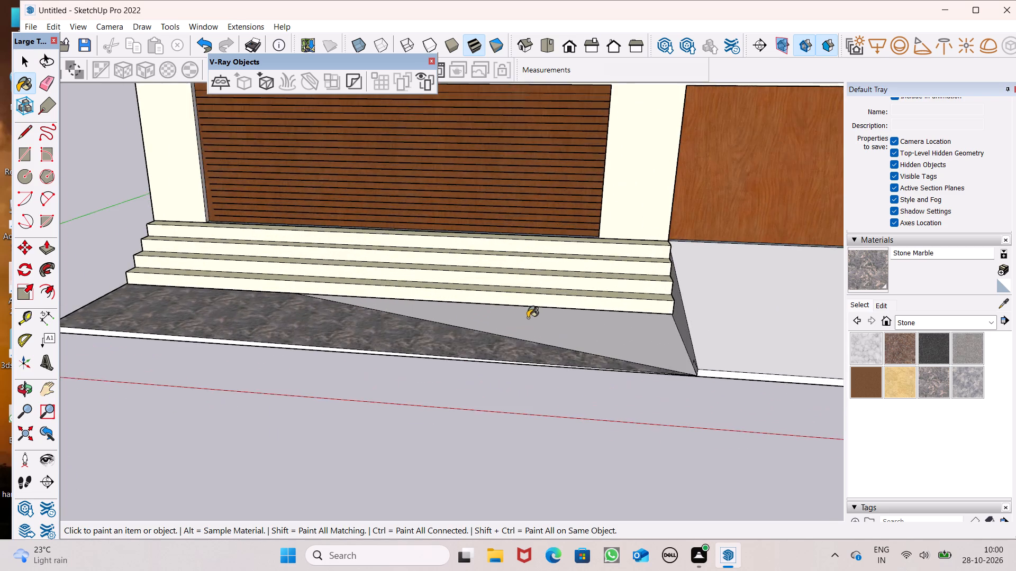
click(528, 317)
scroll(543, 314, down, 6)
middle_drag(580, 338, 638, 218)
scroll(579, 238, up, 7)
scroll(598, 304, up, 7)
click(605, 314)
Paint the base slab's thin edges along both sides and the rear of the house with Stone Marble.
scroll(609, 299, down, 8)
middle_drag(609, 317, 607, 471)
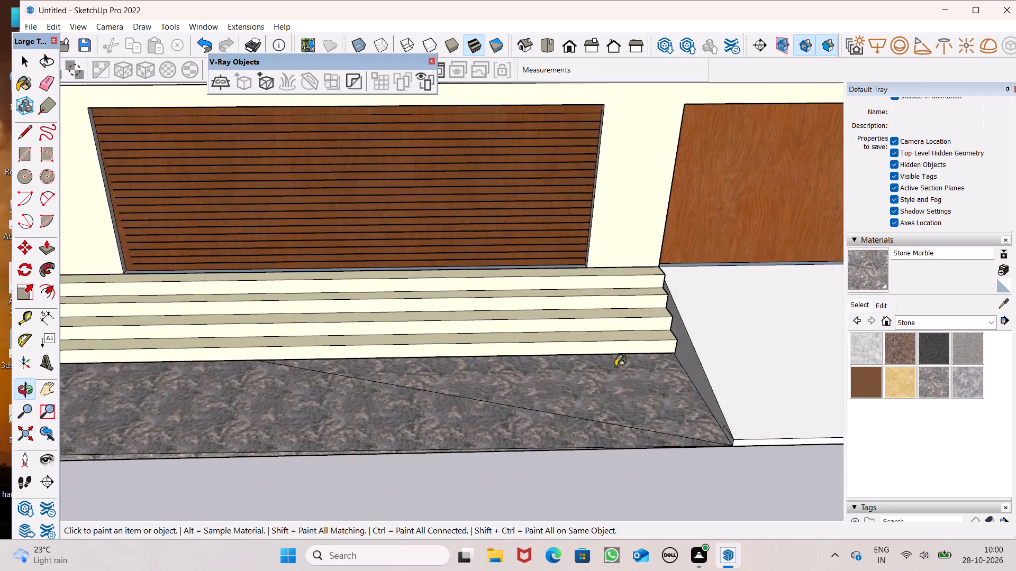
scroll(656, 290, down, 8)
middle_drag(322, 392, 641, 369)
scroll(587, 333, up, 6)
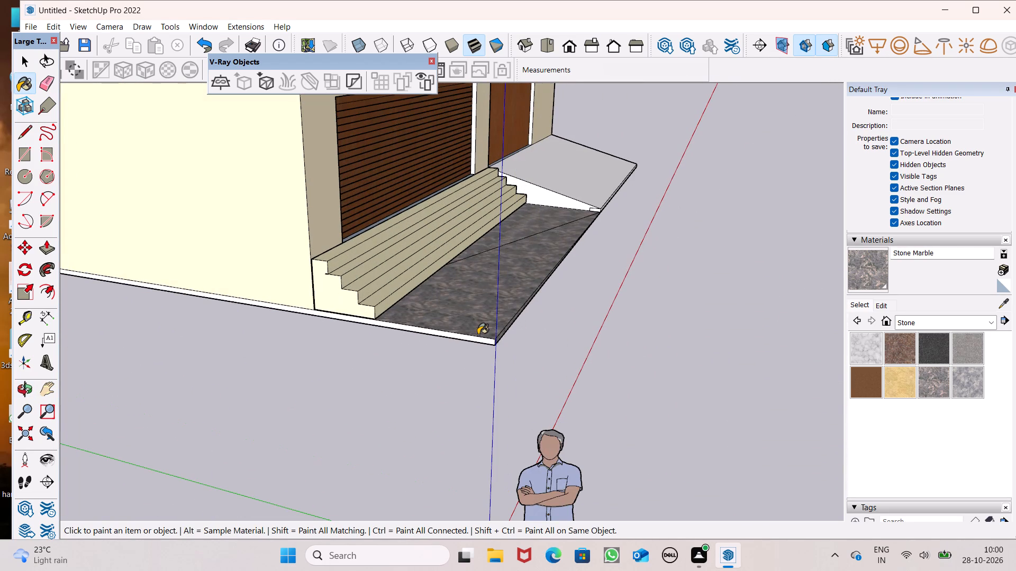
click(478, 335)
click(477, 338)
middle_drag(209, 310, 195, 306)
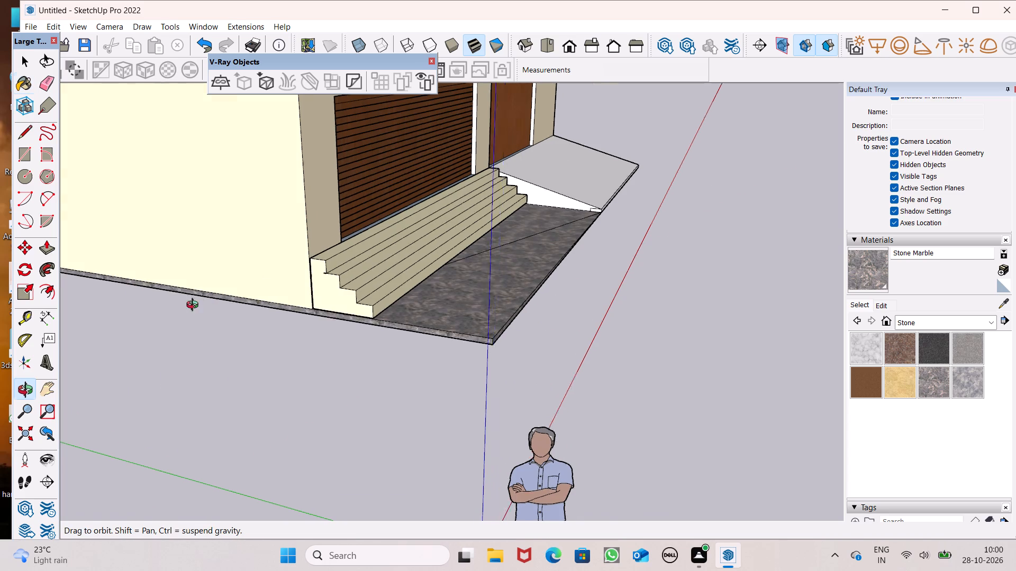
middle_drag(195, 306, 0, 247)
scroll(819, 217, down, 4)
middle_drag(702, 237, 30, 294)
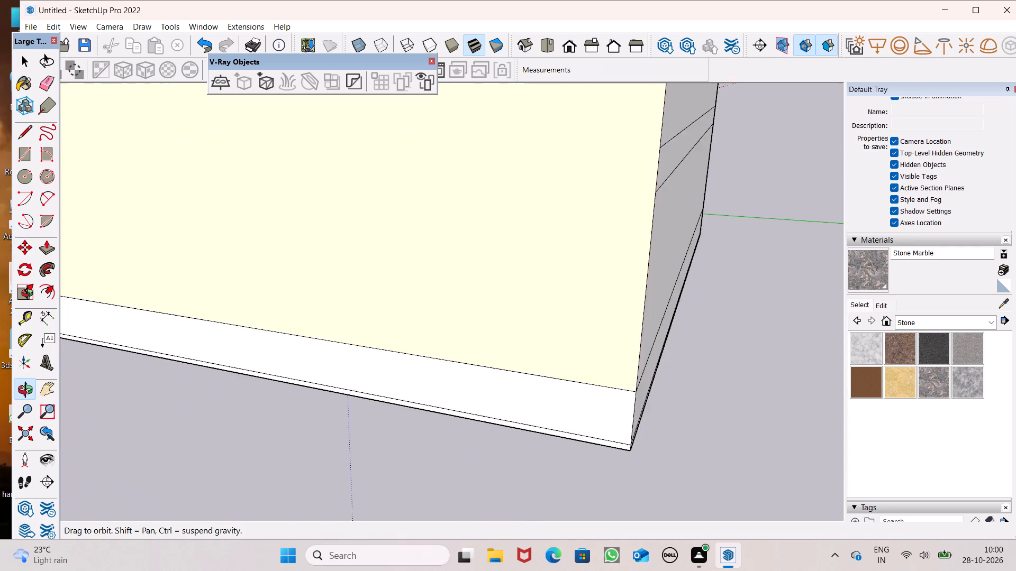
middle_drag(30, 294, 106, 296)
scroll(275, 420, up, 4)
click(271, 361)
scroll(297, 345, down, 6)
middle_drag(452, 365, 170, 334)
scroll(328, 345, up, 4)
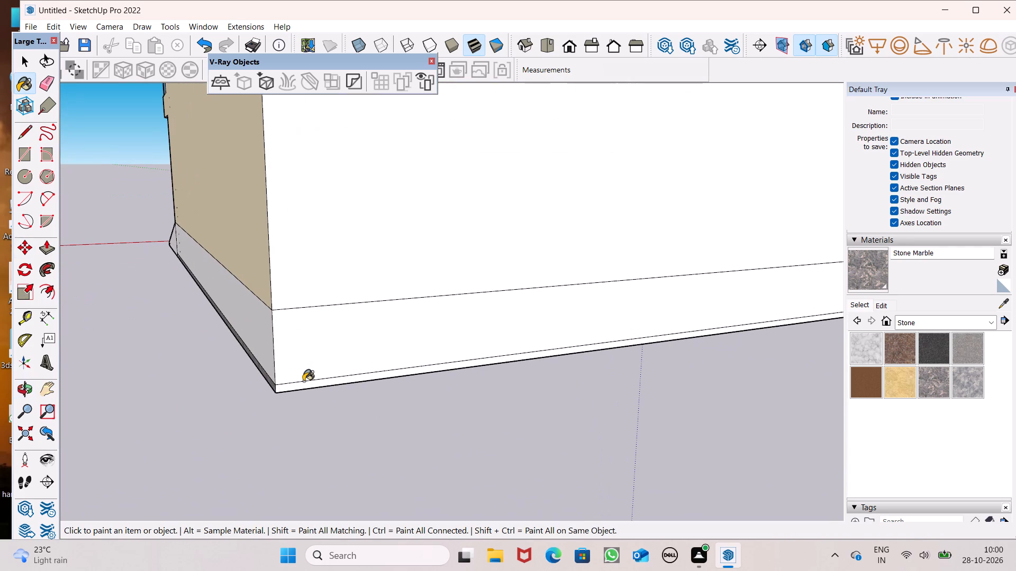
click(303, 381)
Erase the horizontal dividing lines and the short leftover vertical edge from the house's rear wall.
scroll(323, 350, down, 7)
middle_drag(331, 360, 657, 337)
scroll(538, 330, down, 8)
middle_drag(609, 349, 122, 381)
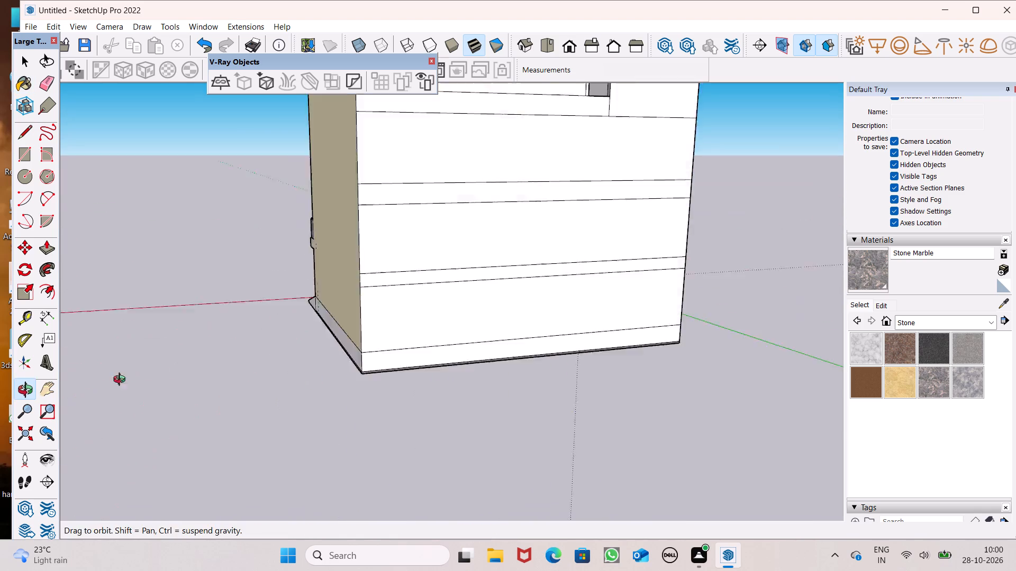
middle_drag(122, 381, 50, 381)
scroll(60, 381, up, 1)
scroll(462, 309, down, 7)
middle_drag(509, 302, 629, 269)
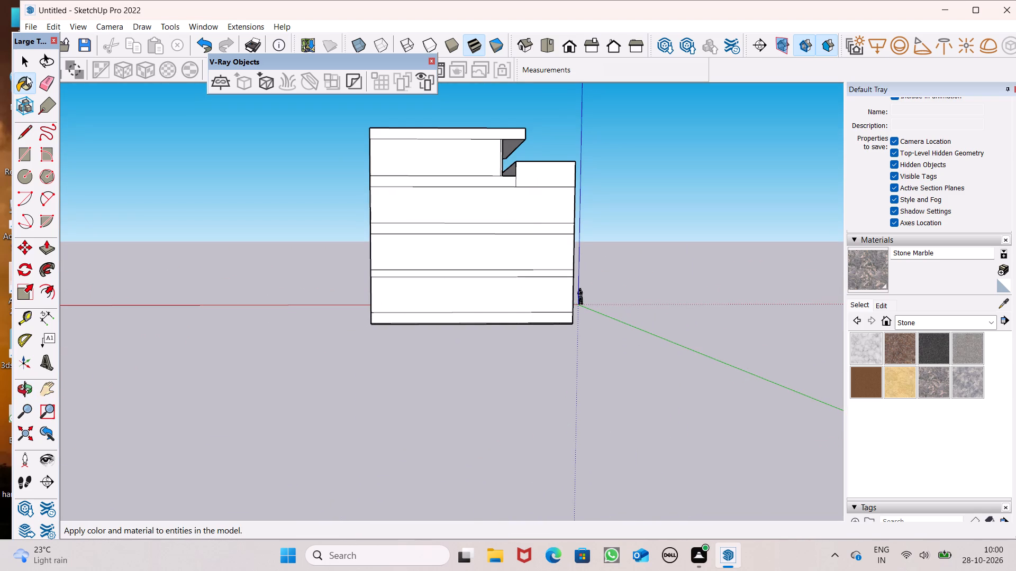
click(54, 78)
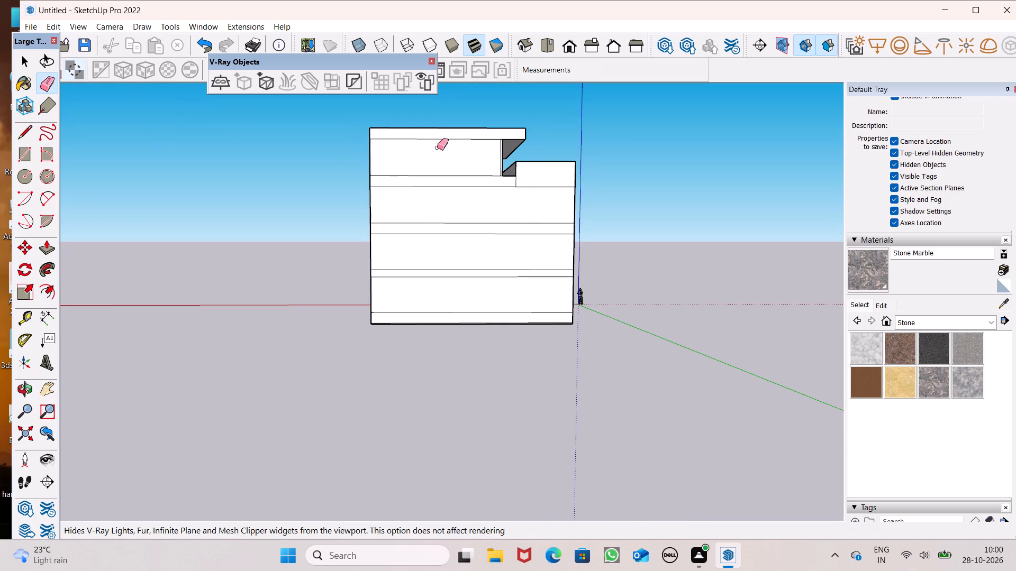
drag(465, 137, 501, 283)
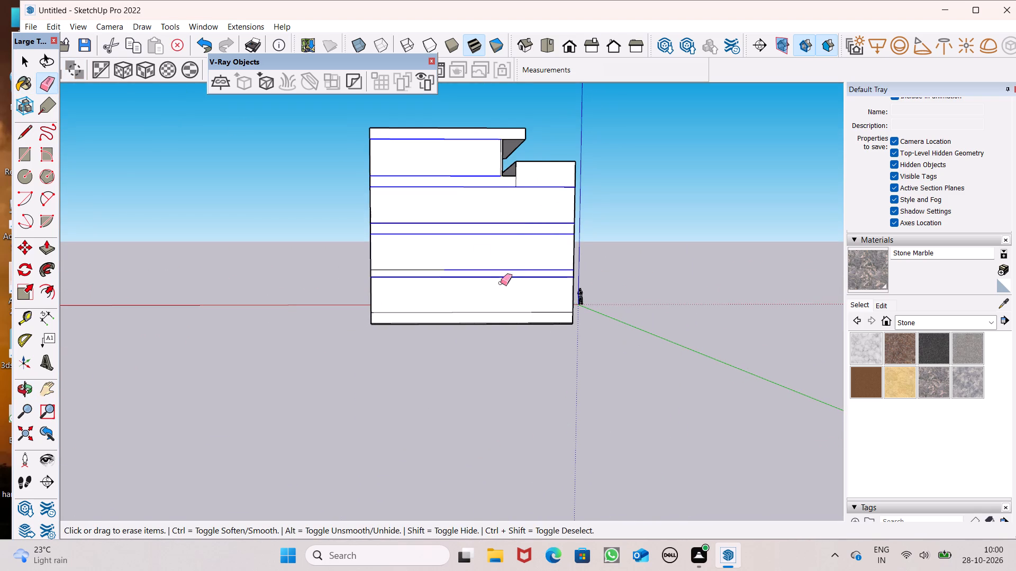
drag(501, 283, 457, 311)
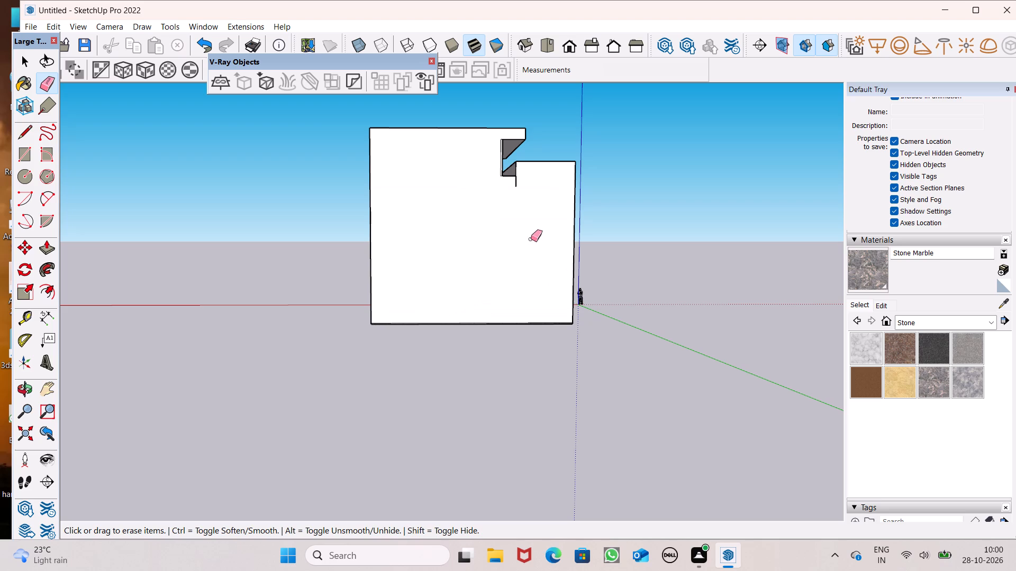
scroll(518, 198, up, 10)
drag(518, 158, 509, 160)
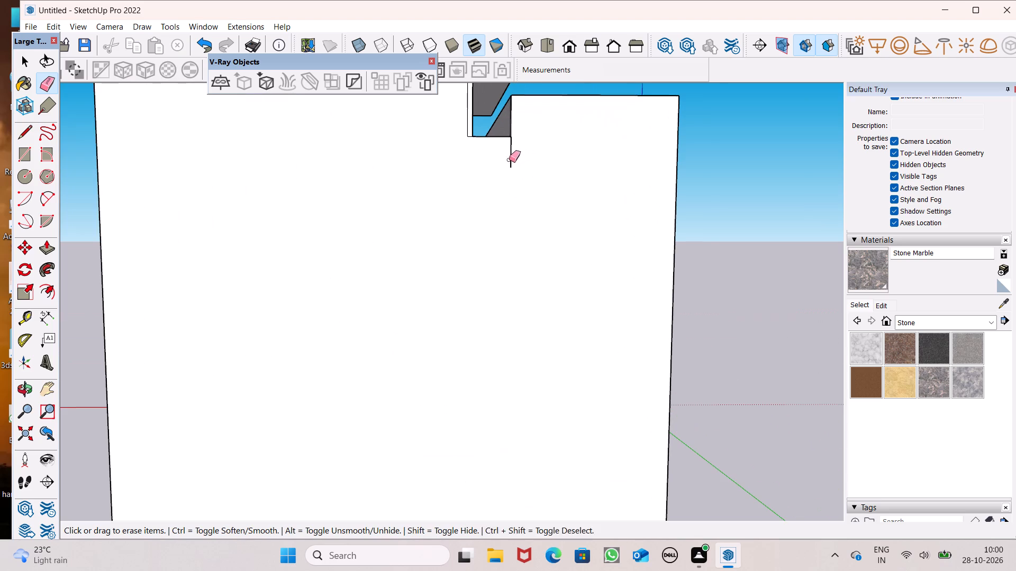
drag(509, 160, 509, 164)
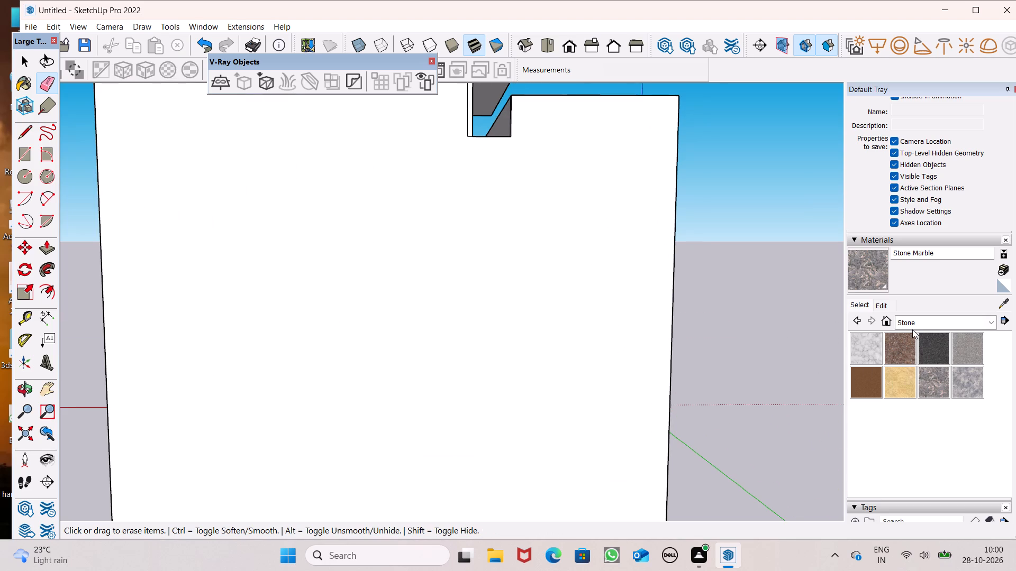
Paint the merged rear wall with the 0050_LemonChiffon material from the Colors-Named collection.
click(912, 326)
click(918, 379)
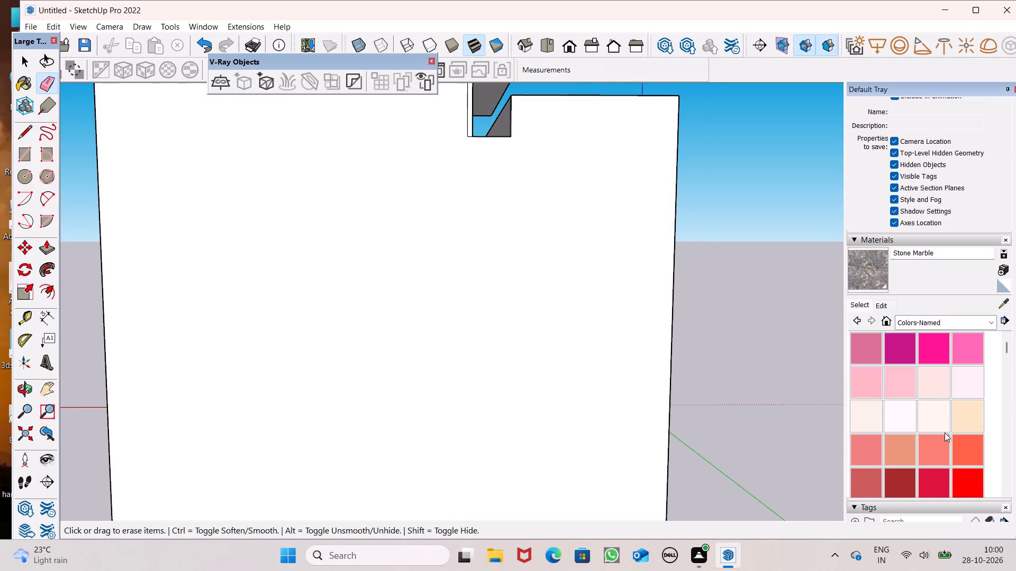
scroll(904, 412, down, 3)
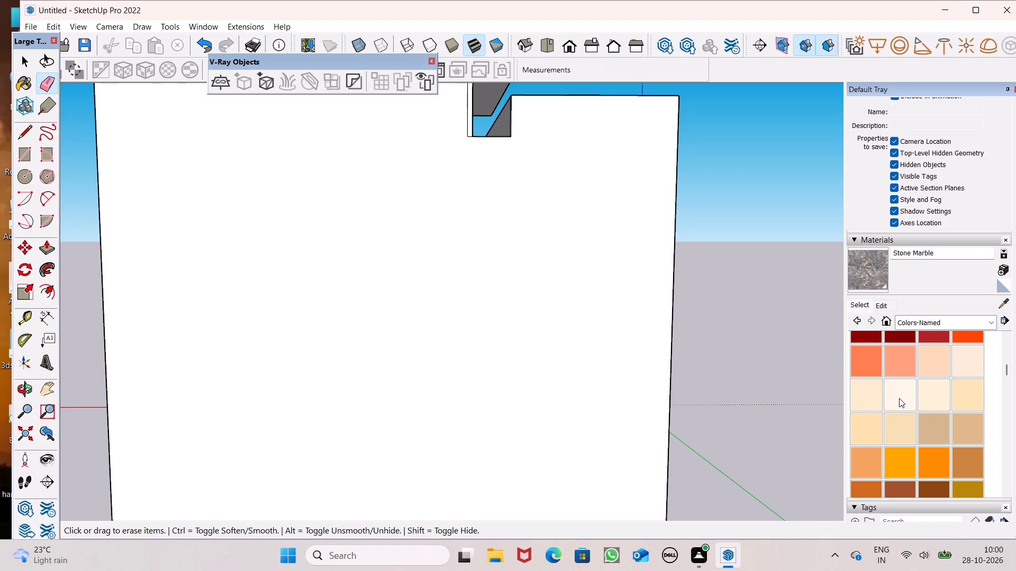
scroll(900, 397, down, 3)
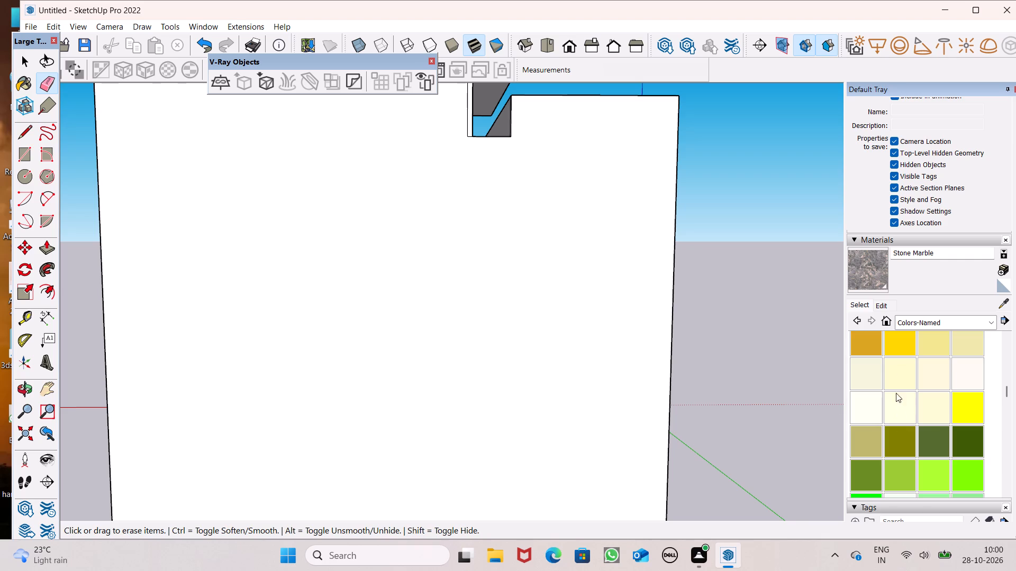
click(895, 380)
click(547, 337)
Examine the painted house from the rear, the sides and the front.
scroll(556, 344, down, 7)
middle_drag(579, 358, 437, 427)
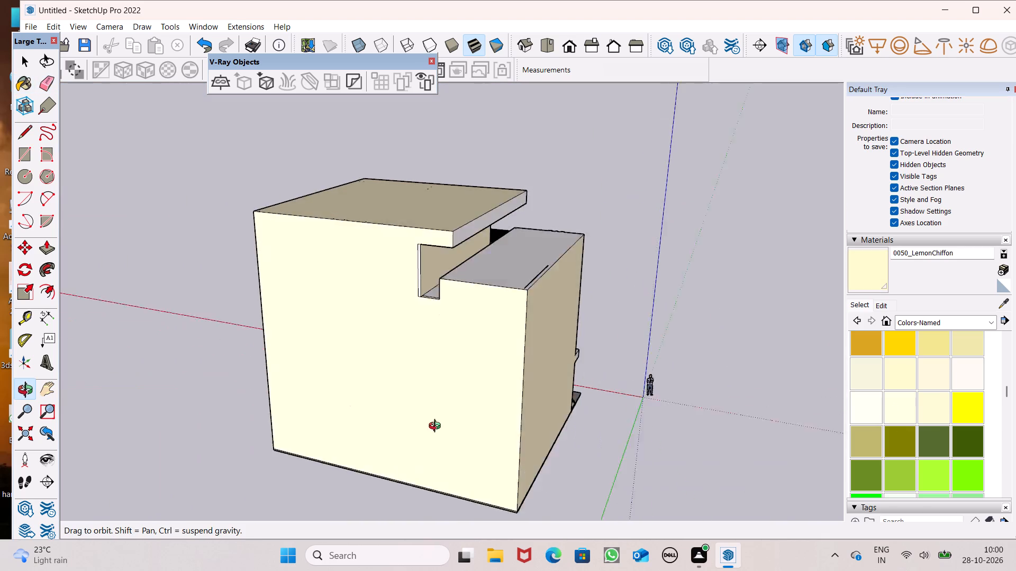
middle_drag(437, 427, 445, 457)
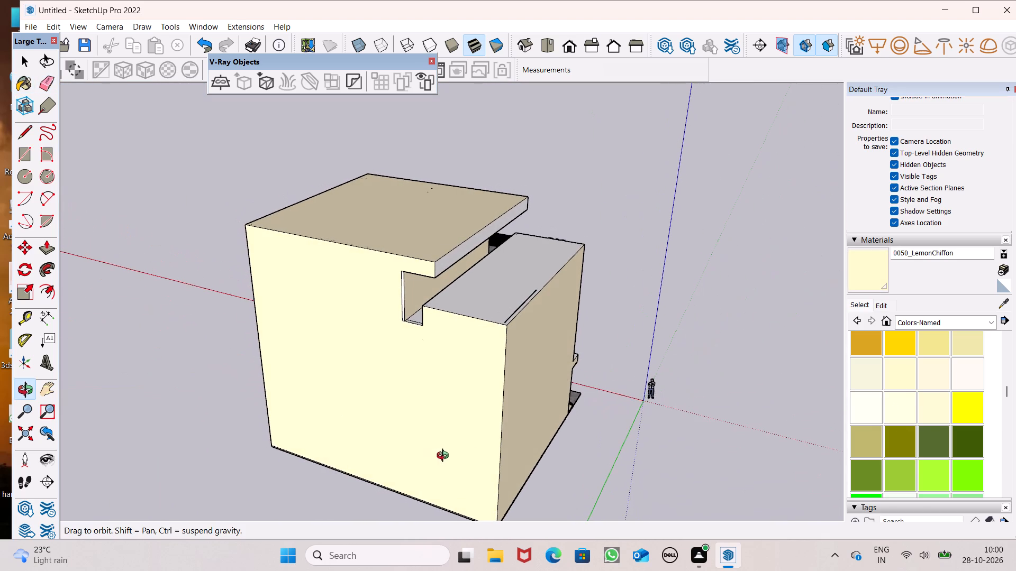
middle_drag(445, 457, 709, 416)
middle_drag(457, 393, 936, 359)
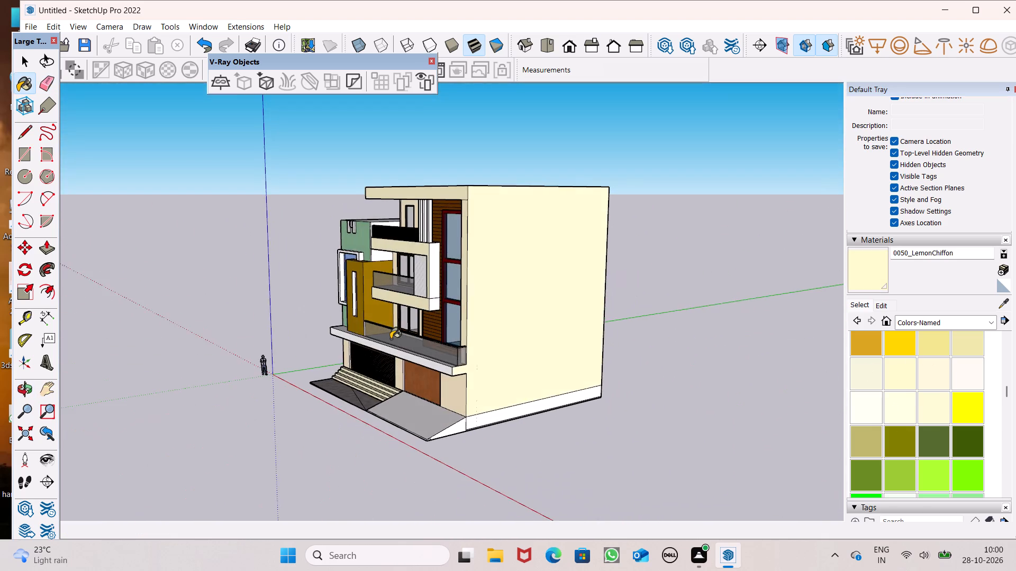
middle_drag(391, 339, 712, 373)
middle_drag(683, 348, 607, 301)
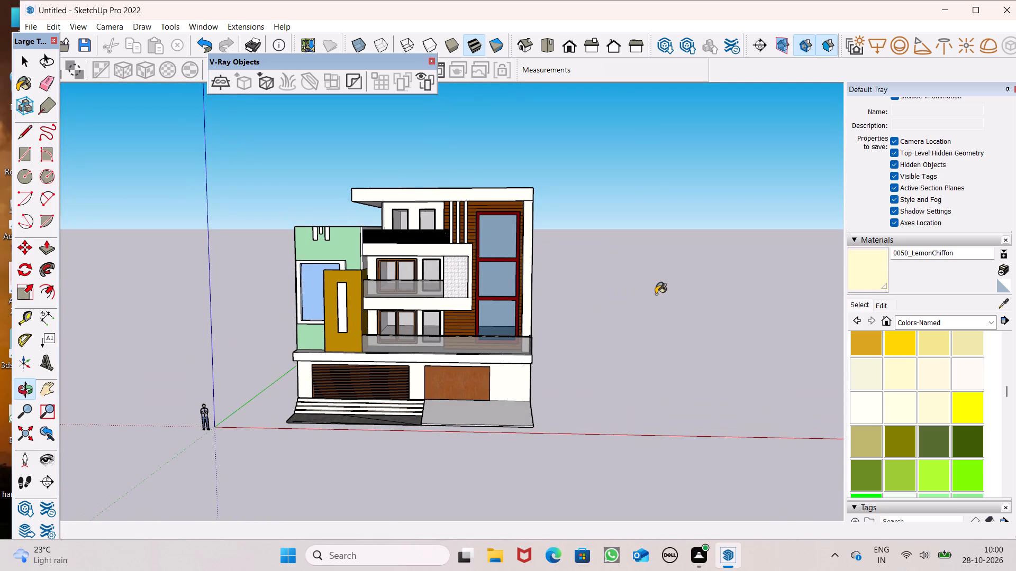
scroll(663, 303, up, 2)
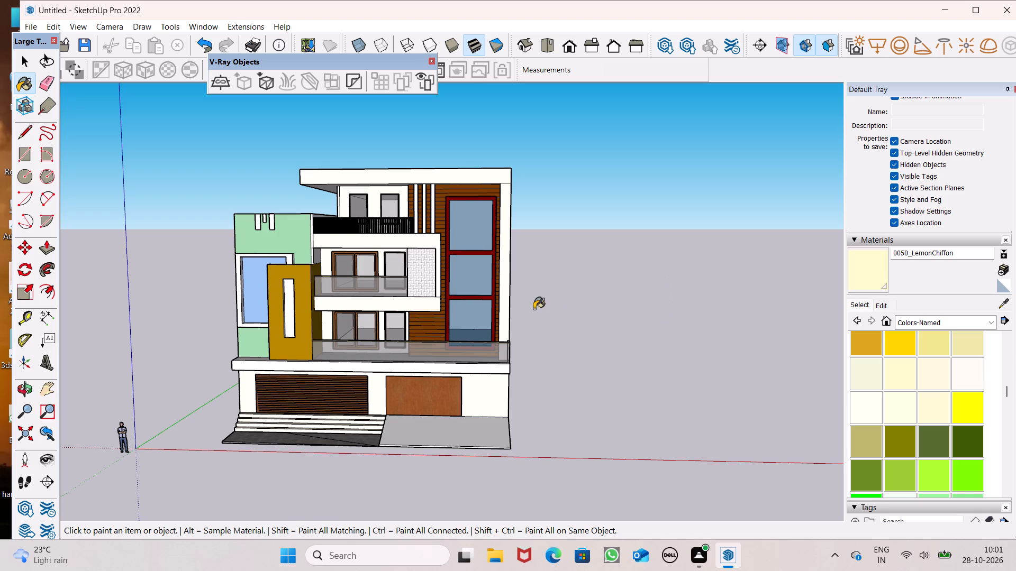
key(space)
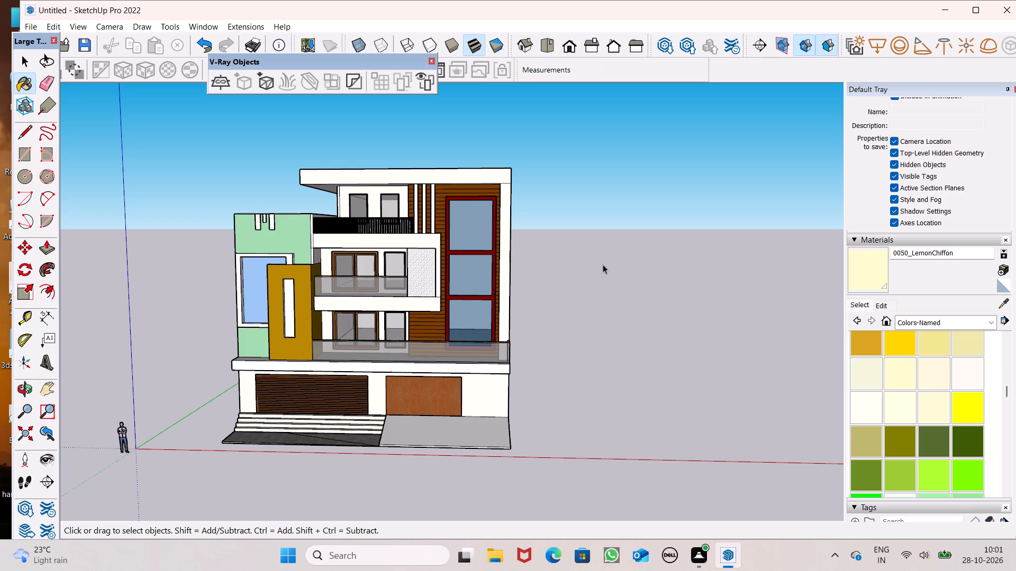
scroll(632, 231, down, 6)
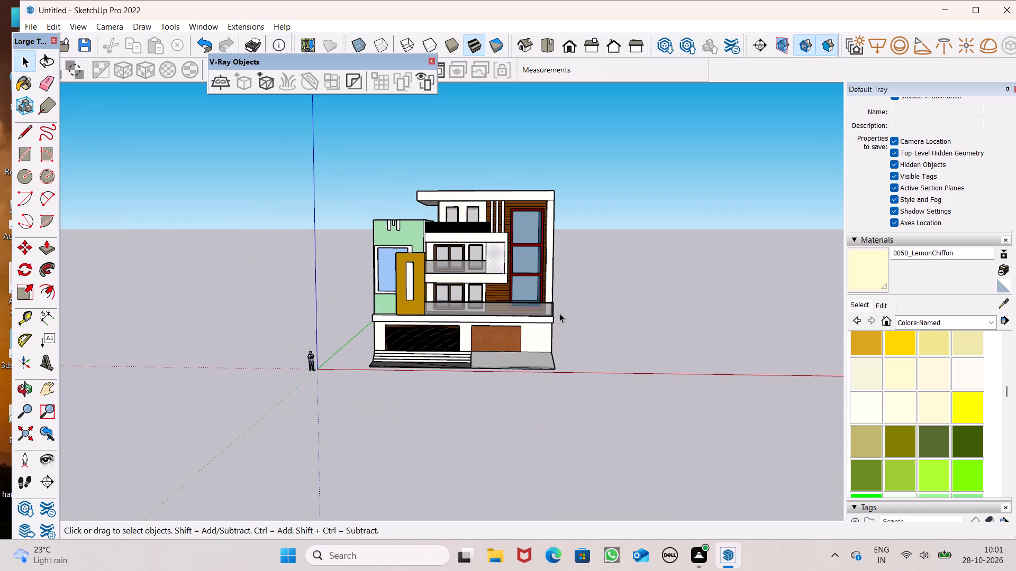
scroll(564, 321, up, 5)
Save the untitled house model as a SketchUp model file.
key(ctrl+s)
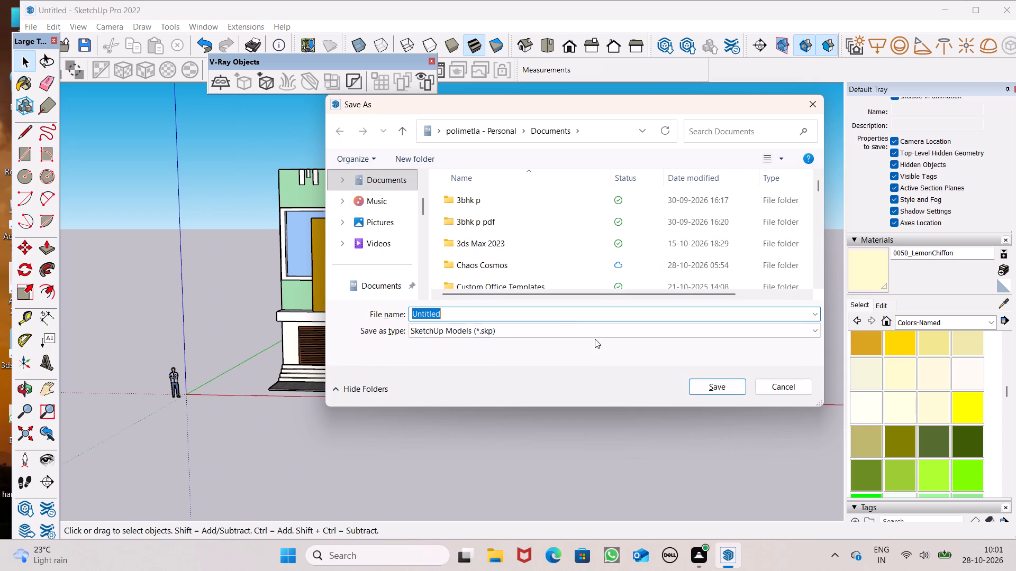
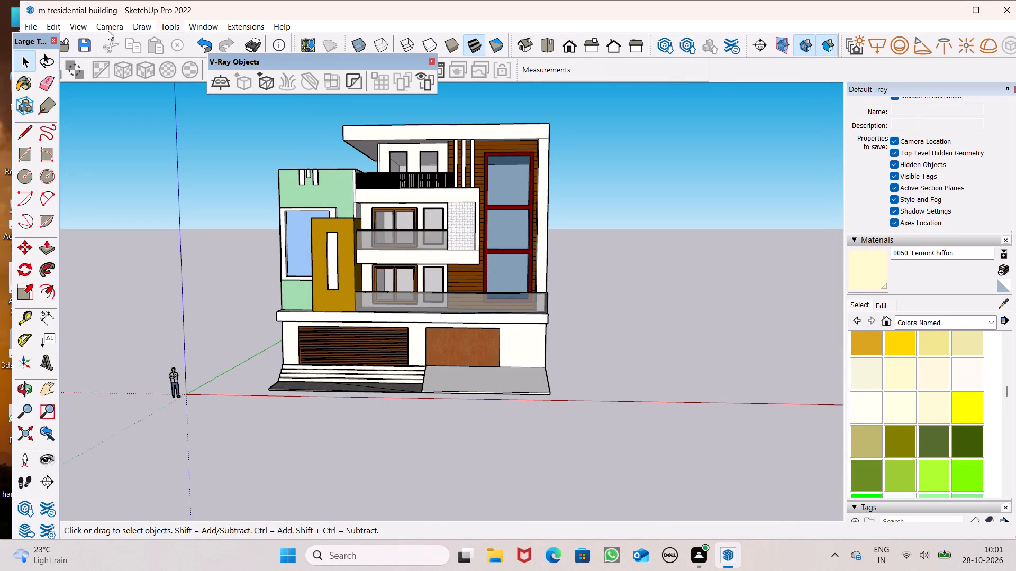
Export the current building view as a 2D JPEG image named "m tresidential building" in the Documents folder.
click(43, 28)
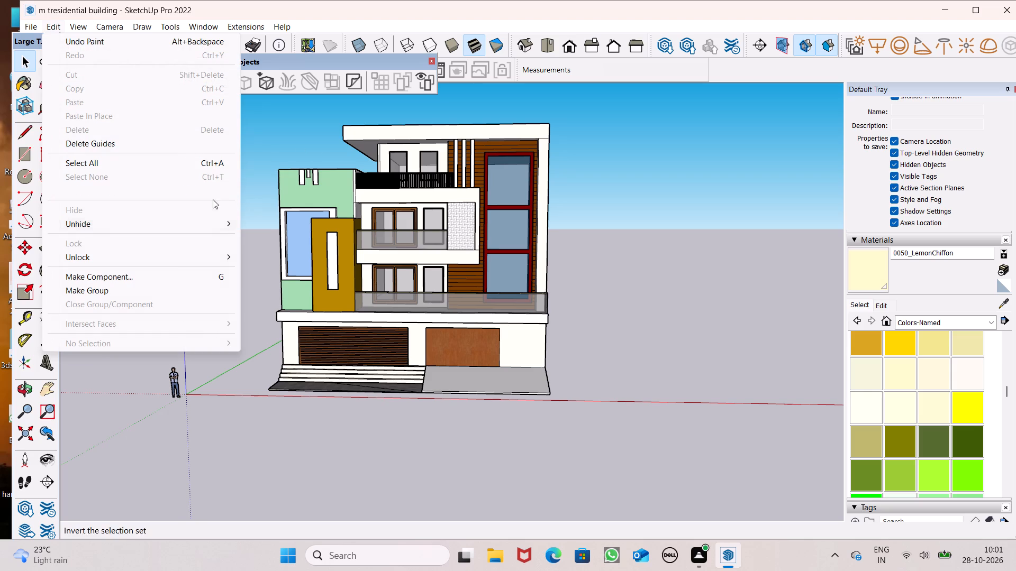
click(24, 27)
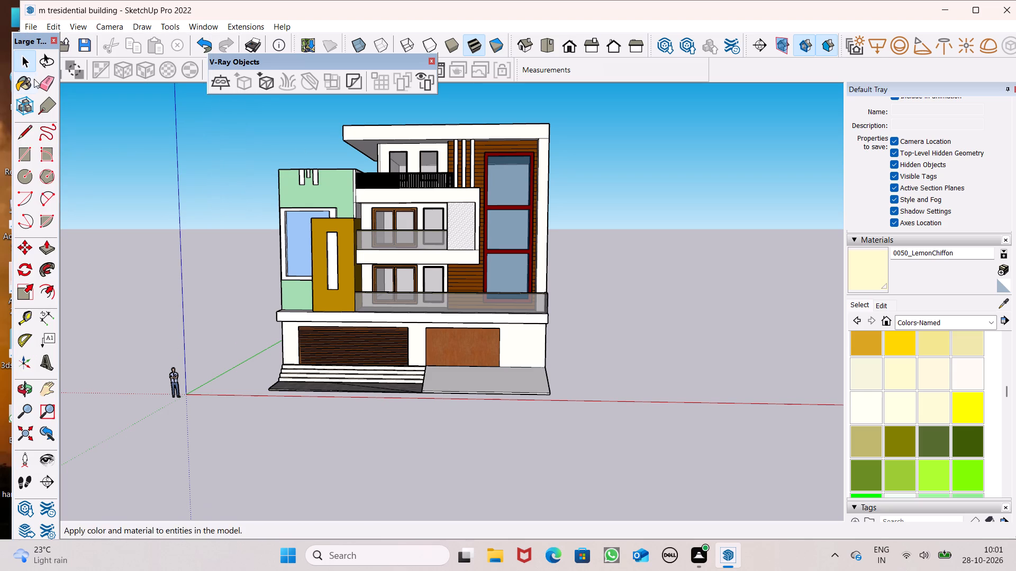
click(31, 26)
click(74, 262)
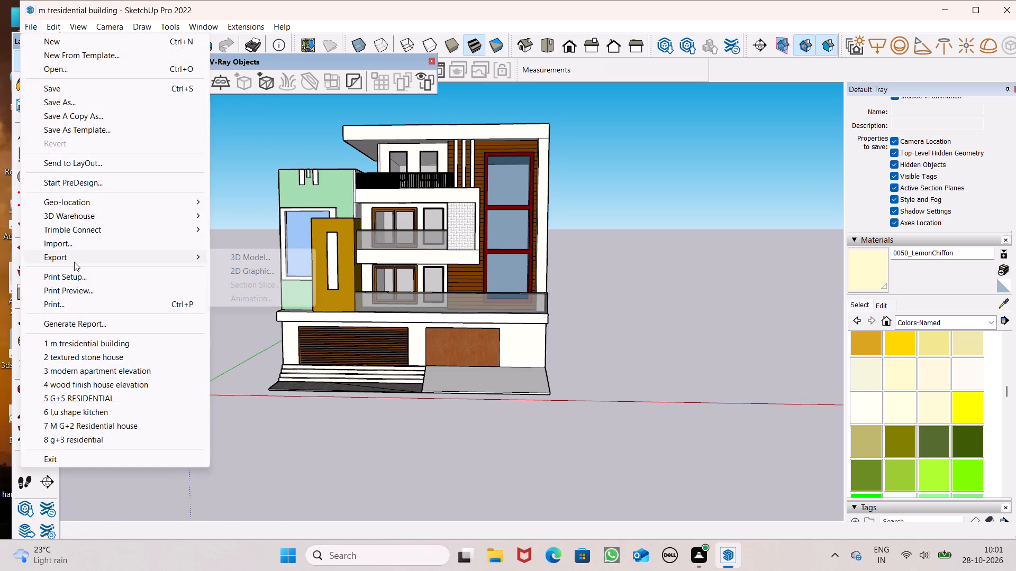
click(264, 274)
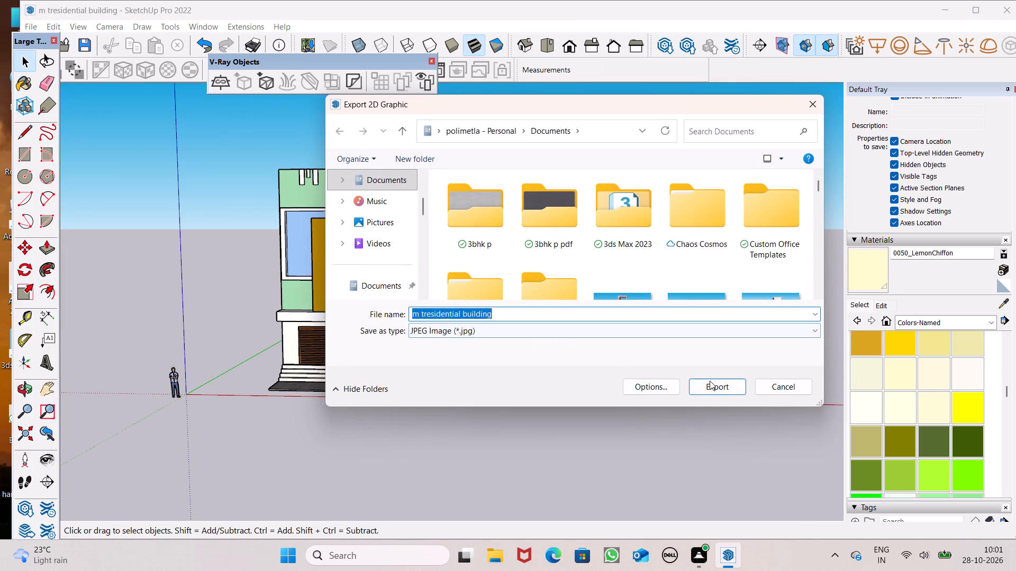
click(731, 385)
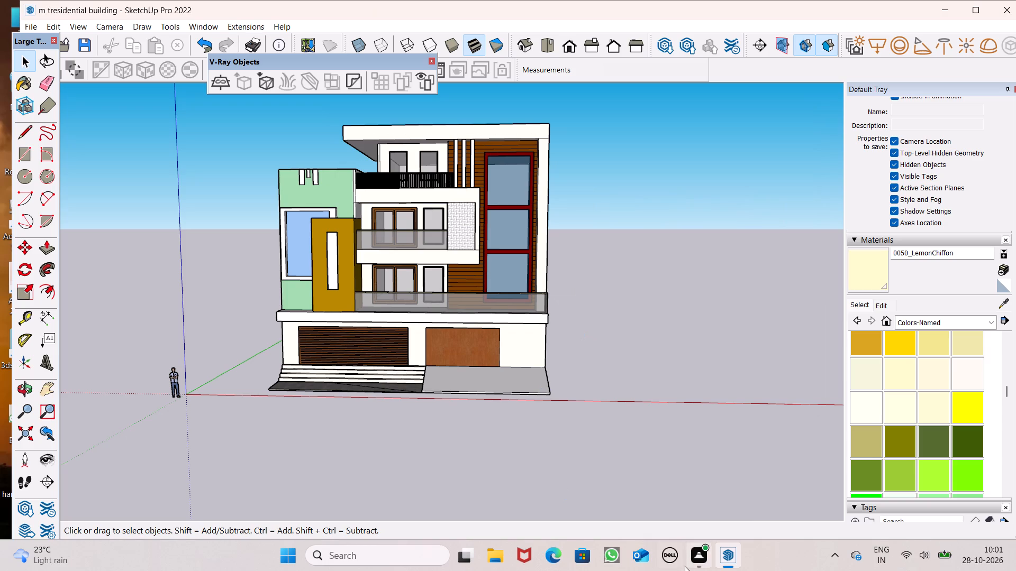